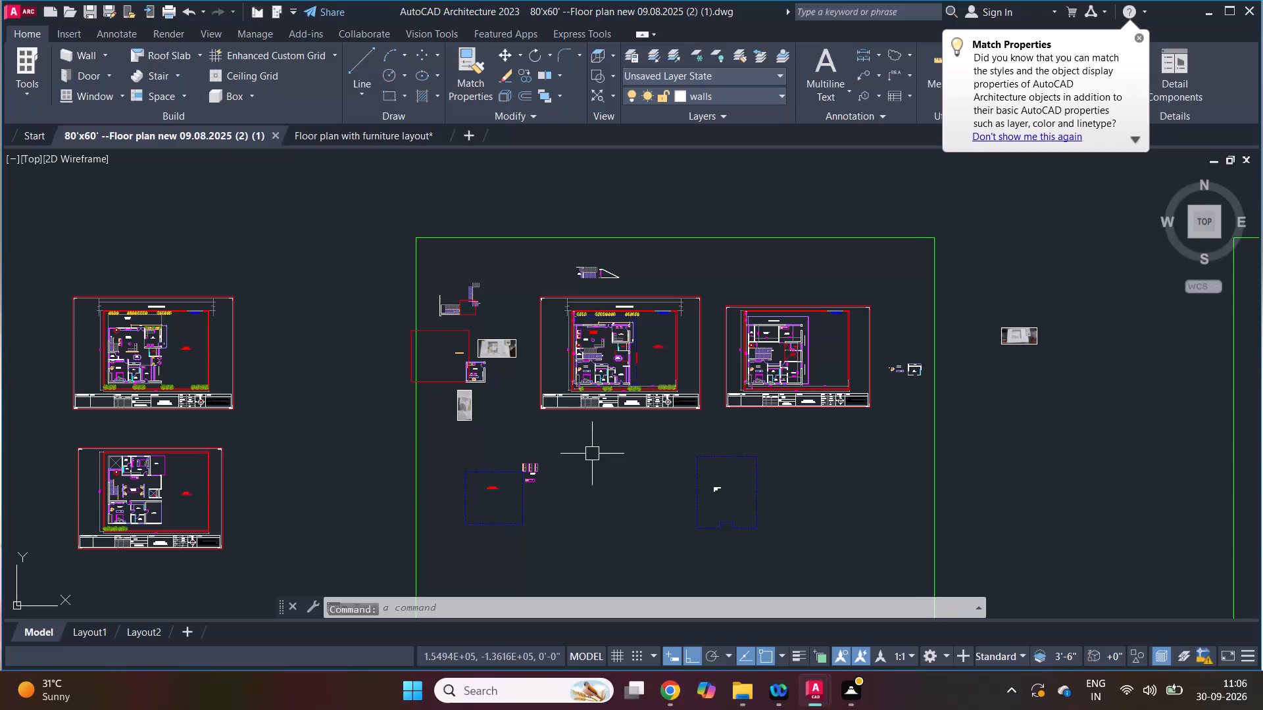
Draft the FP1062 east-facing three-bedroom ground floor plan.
Close the 80'x60' floor plan drawing, keeping the furniture layout drawing open.
{"action": "left_click", "coordinate": [1248, 160]}
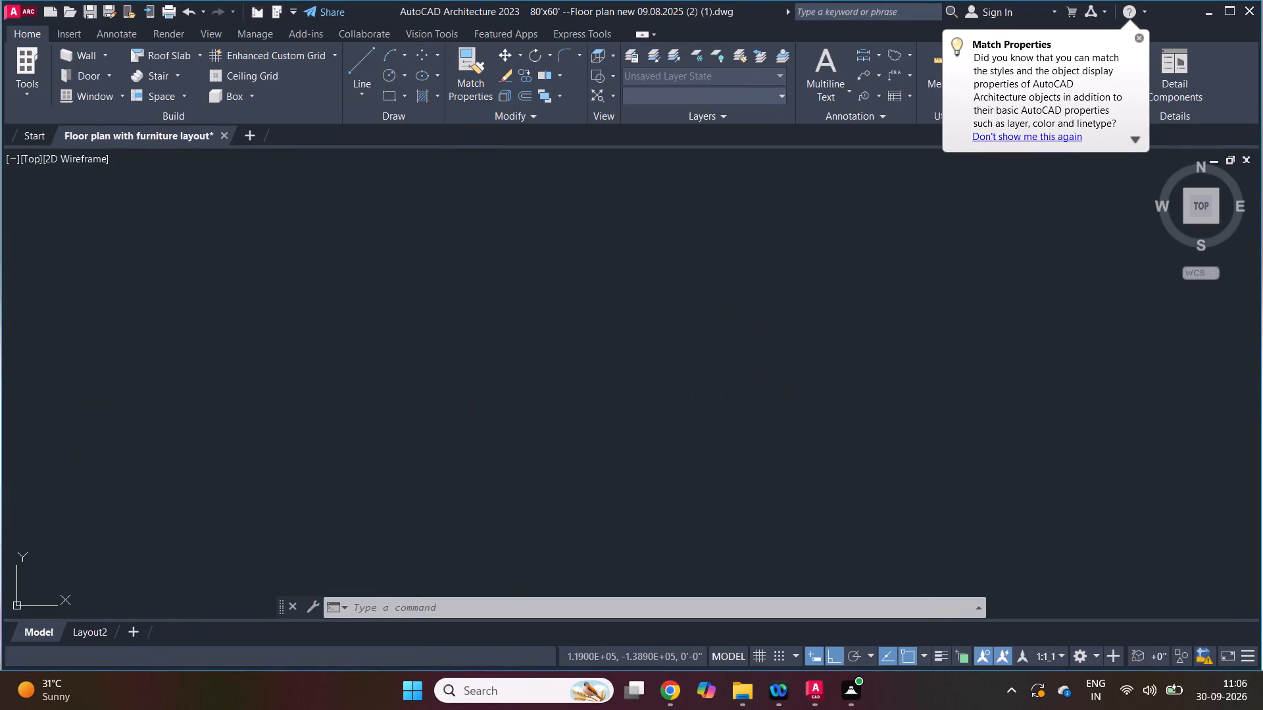
Draw a vertical line and a connected horizontal line from its lower end as an L in the empty space beside the existing plan.
{"action": "left_click_drag", "start_coordinate": [598, 381], "coordinate": [591, 388]}
{"action": "left_click", "coordinate": [564, 417]}
{"action": "scroll", "coordinate": [522, 396], "scroll_direction": "down", "scroll_amount": 3}
{"action": "scroll", "coordinate": [517, 385], "scroll_direction": "up", "scroll_amount": 2}
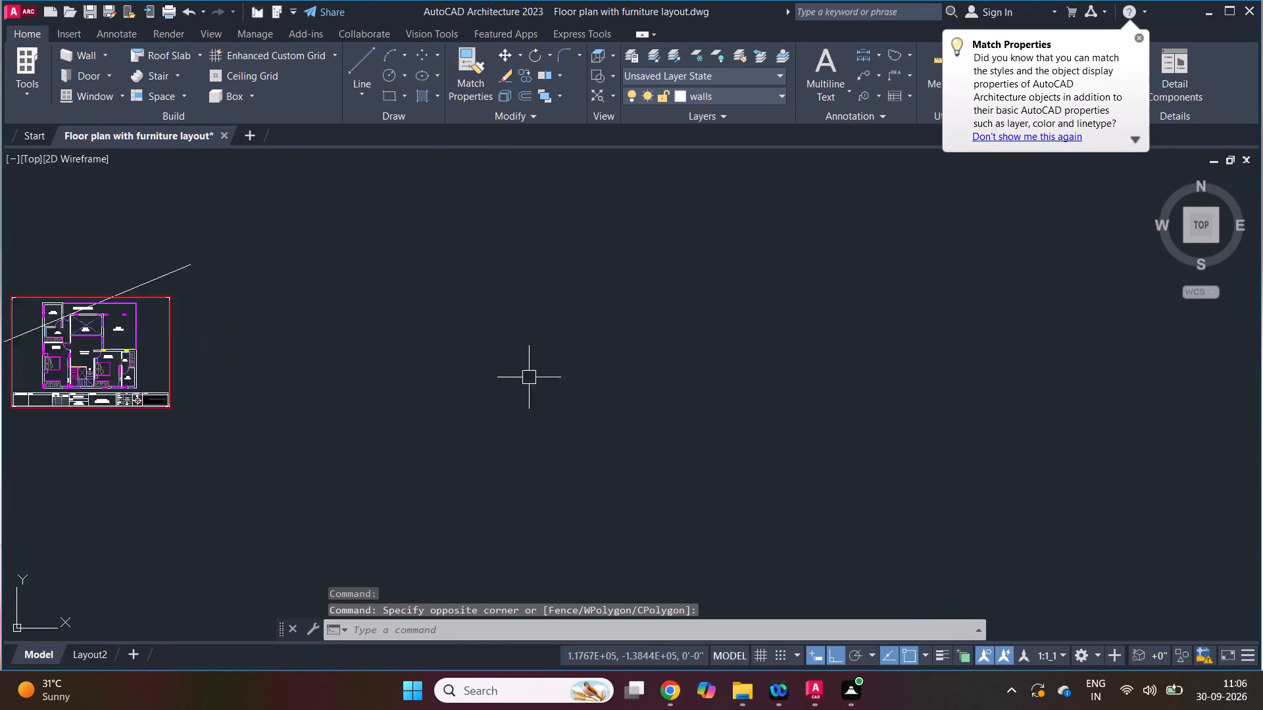
{"action": "scroll", "coordinate": [535, 373], "scroll_direction": "up", "scroll_amount": 2}
{"action": "key", "text": "l"}
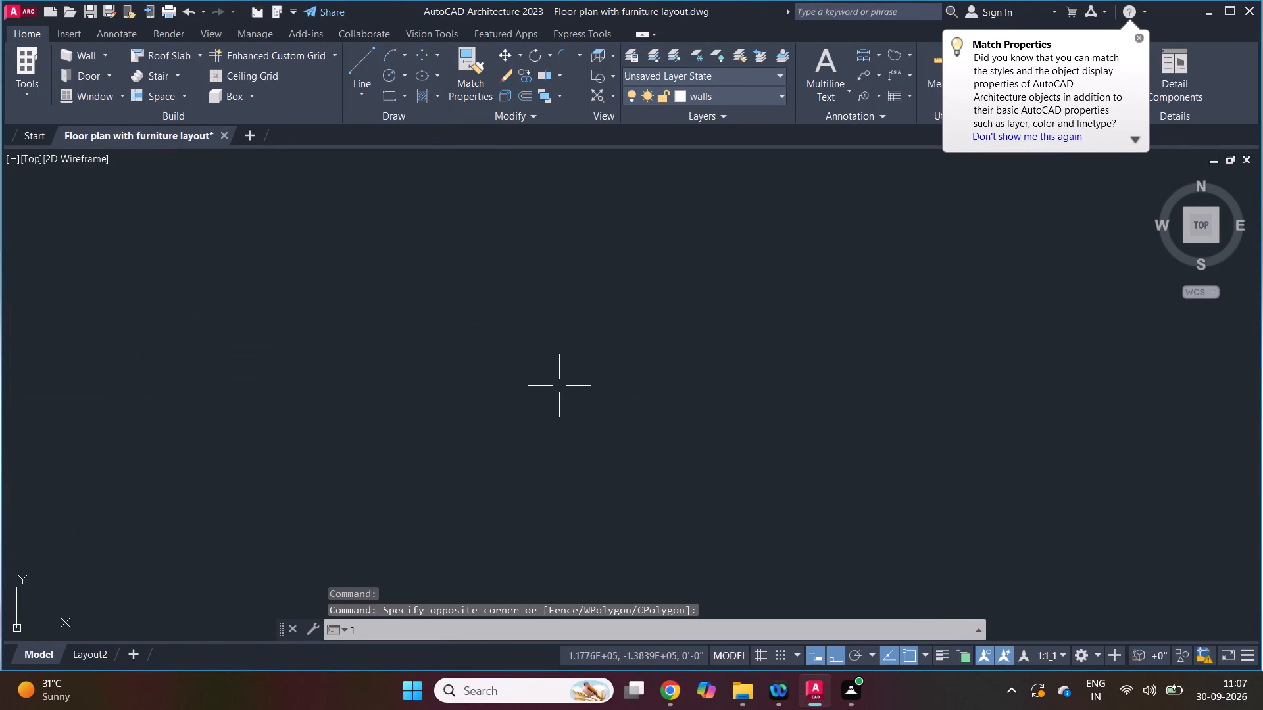
{"action": "key", "text": "space"}
{"action": "left_click", "coordinate": [548, 389]}
{"action": "left_click", "coordinate": [546, 448]}
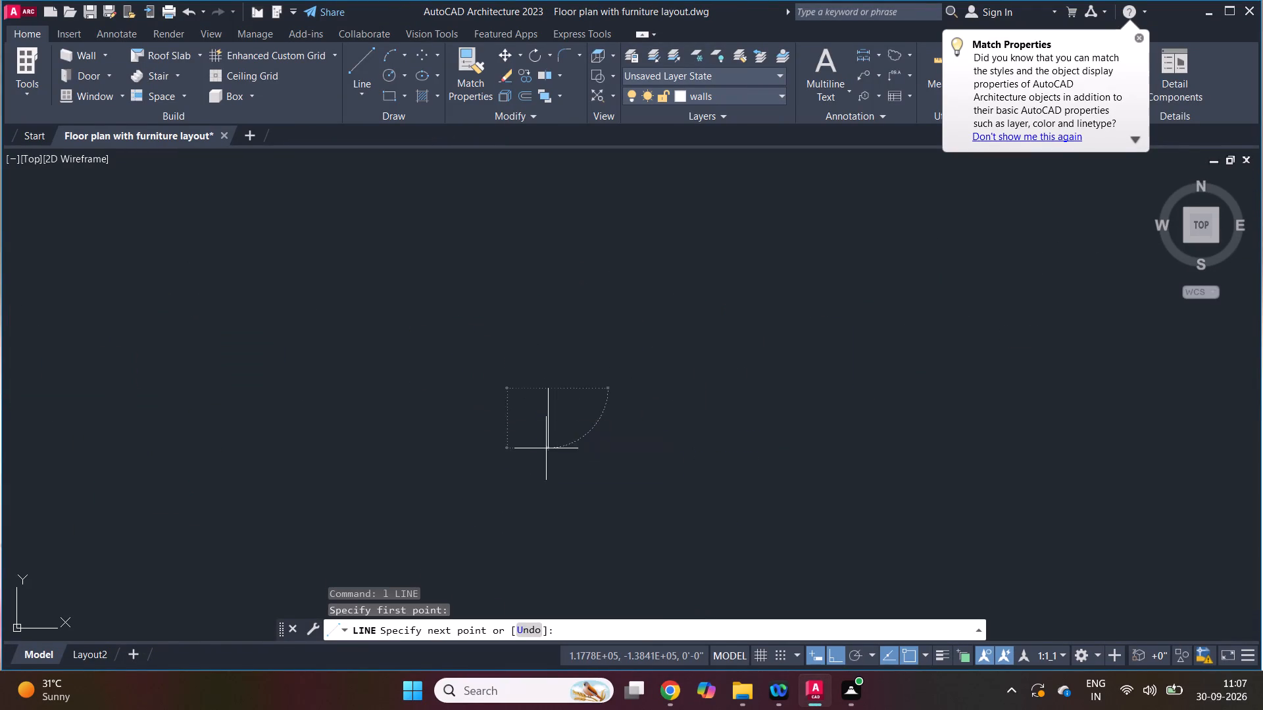
{"action": "left_click", "coordinate": [664, 451]}
{"action": "key", "text": "Escape"}
Clear any selection and save the furniture layout drawing.
{"action": "scroll", "coordinate": [563, 442], "scroll_direction": "up", "scroll_amount": 2}
{"action": "left_click_drag", "start_coordinate": [582, 420], "coordinate": [571, 479]}
{"action": "left_click", "coordinate": [570, 479]}
{"action": "key", "text": "Escape"}
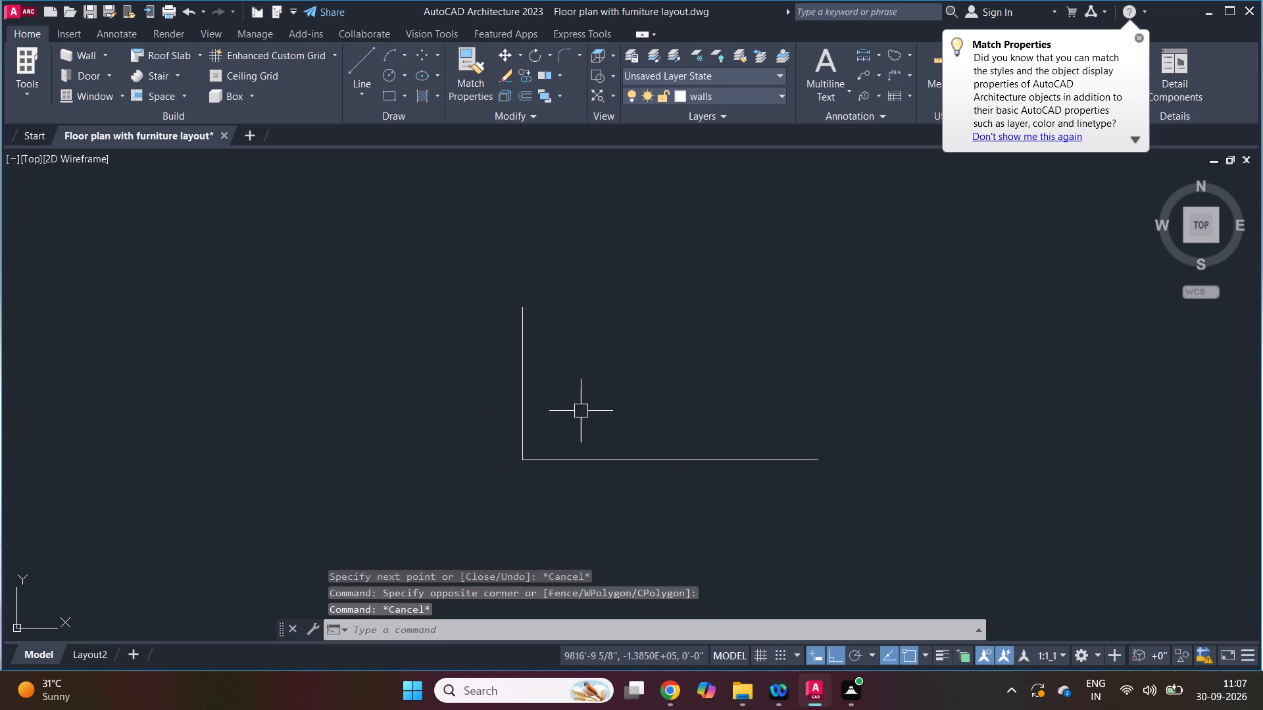
{"action": "left_click_drag", "start_coordinate": [565, 397], "coordinate": [552, 397]}
{"action": "left_click", "coordinate": [483, 414]}
{"action": "key", "text": "Escape"}
{"action": "key", "text": "Escape"}
{"action": "scroll", "coordinate": [589, 407], "scroll_direction": "up", "scroll_amount": 1}
{"action": "key", "text": "ctrl+s"}
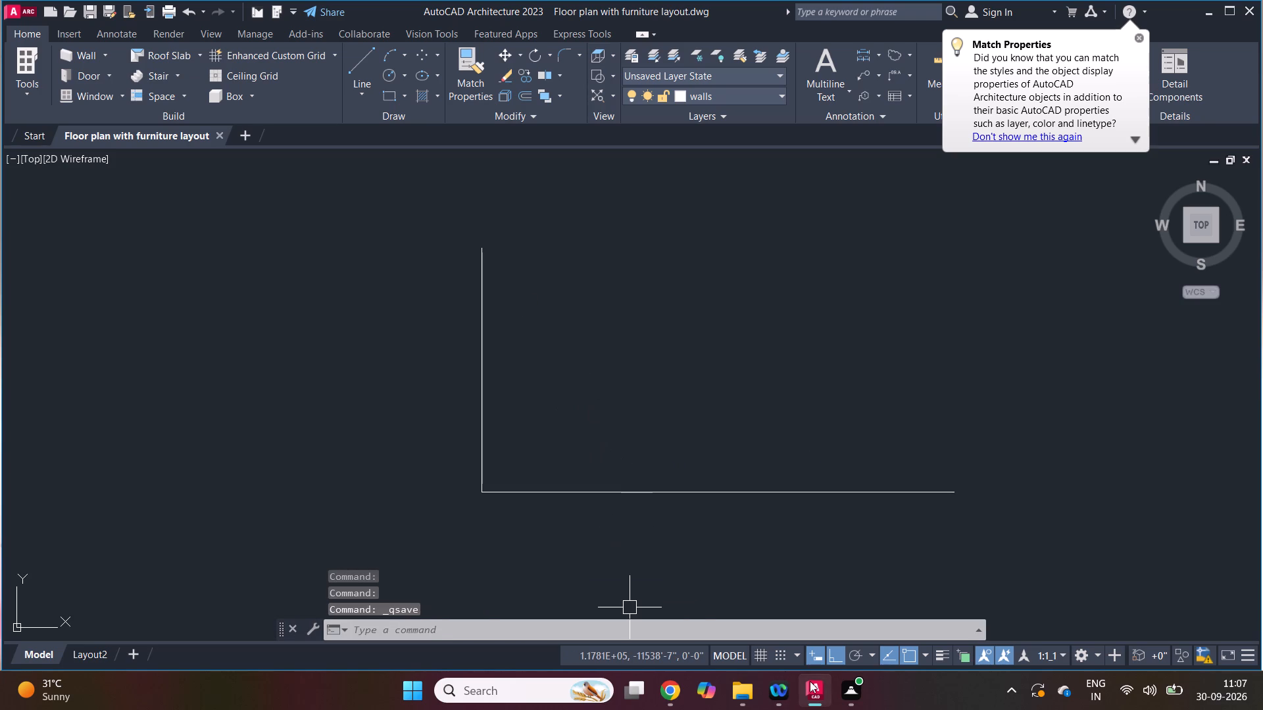
Examine the overall size and room layout in the 30x60 house plan PDF in Chrome and return to AutoCAD.
{"action": "left_click", "coordinate": [670, 692]}
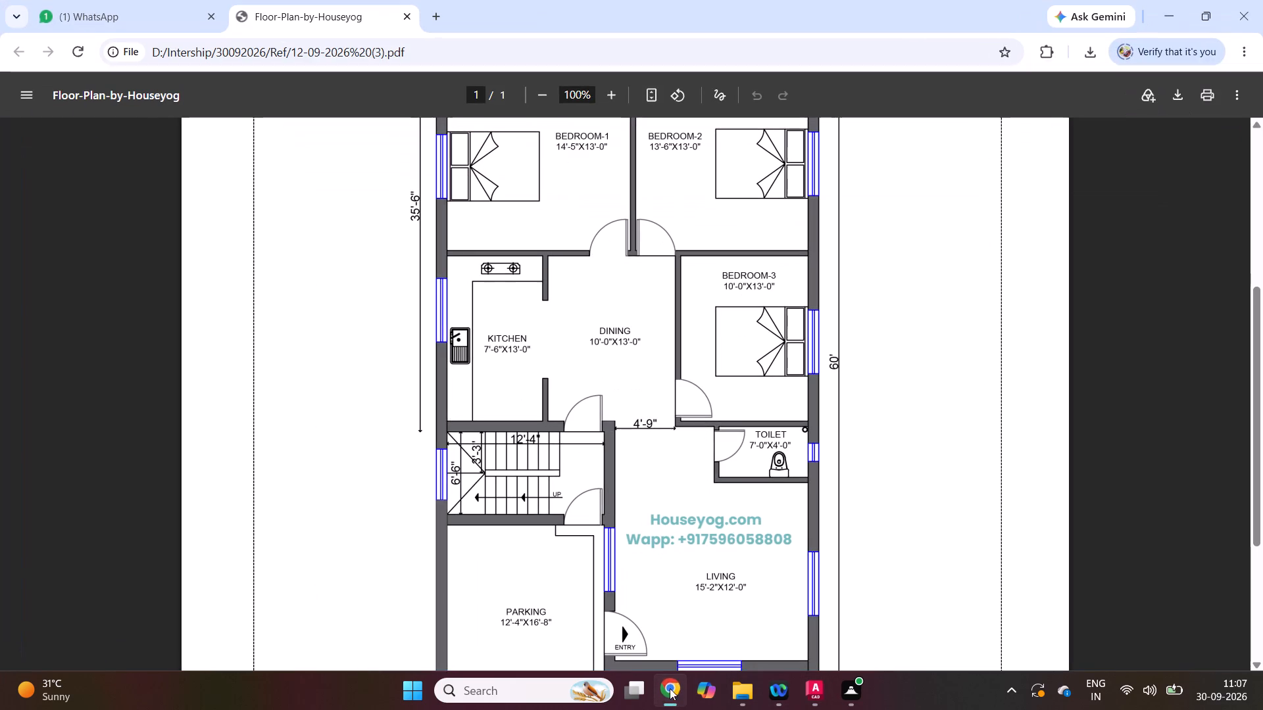
{"action": "scroll", "coordinate": [621, 550], "scroll_direction": "up", "scroll_amount": 3}
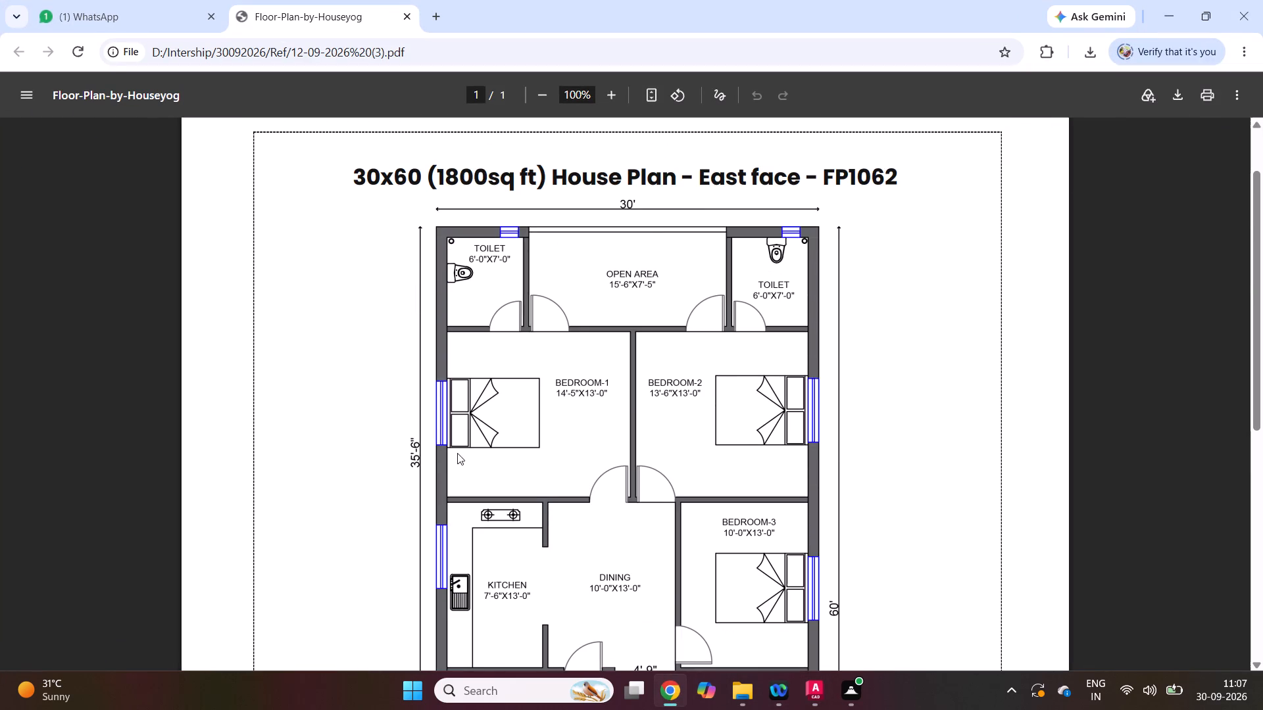
{"action": "scroll", "coordinate": [484, 448], "scroll_direction": "down", "scroll_amount": 3}
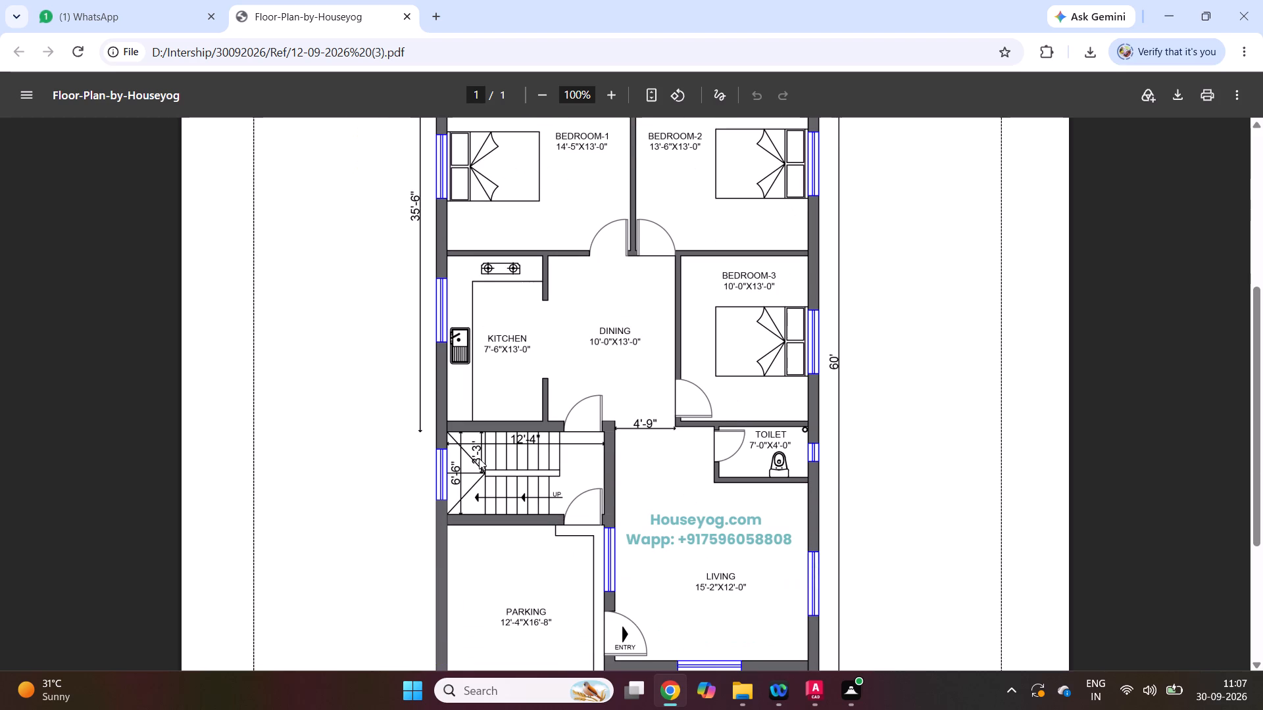
{"action": "left_click", "coordinate": [667, 689]}
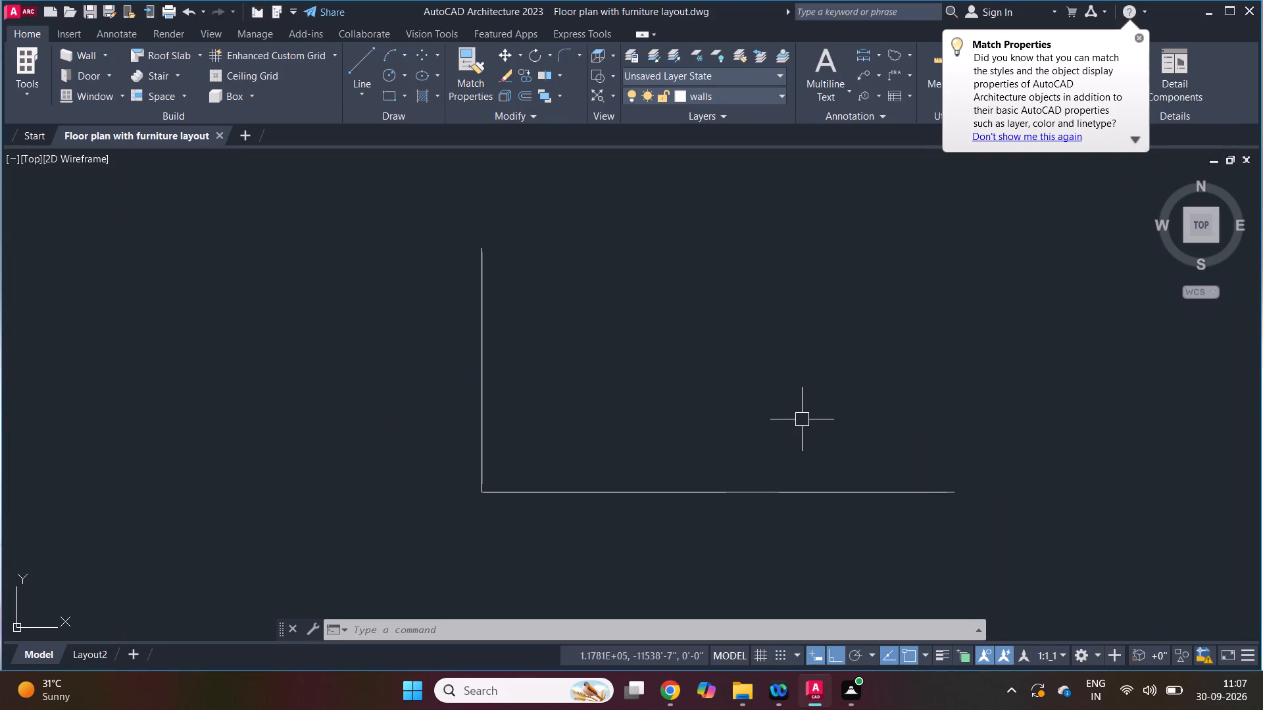
Save the furniture layout drawing again.
{"action": "left_click_drag", "start_coordinate": [778, 380], "coordinate": [768, 390]}
{"action": "left_click", "coordinate": [752, 407]}
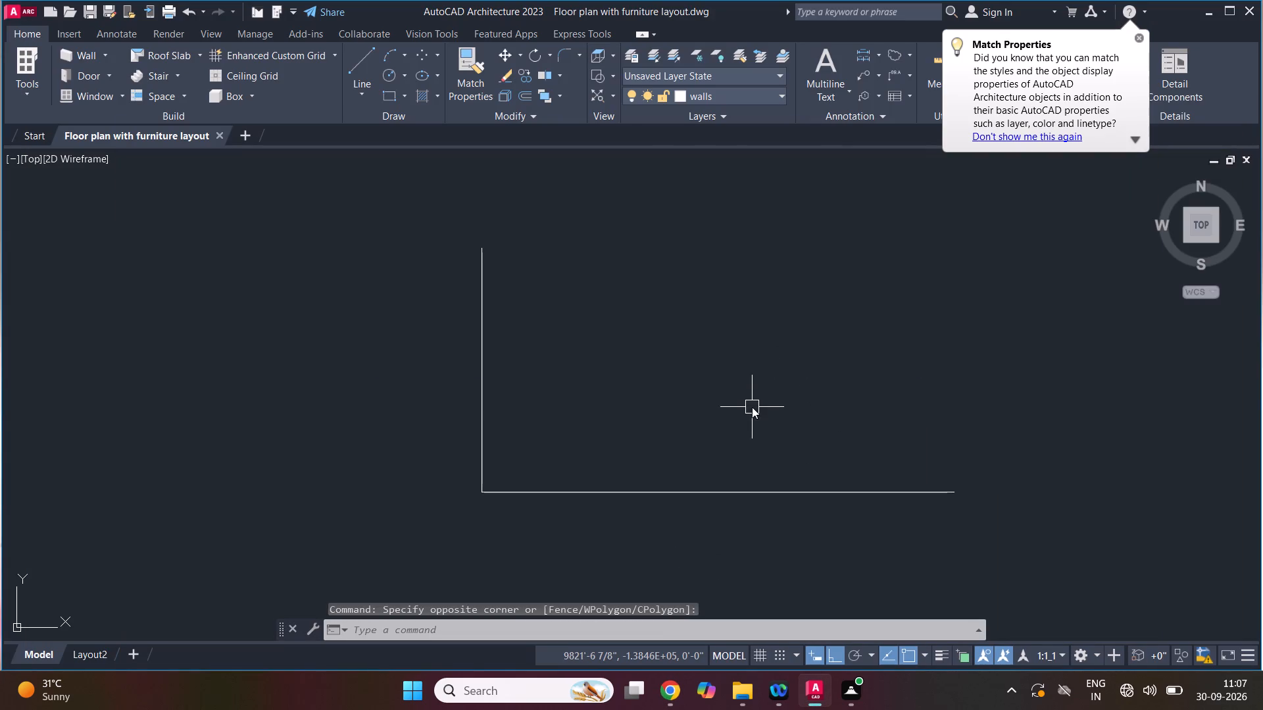
{"action": "key", "text": "ctrl+s"}
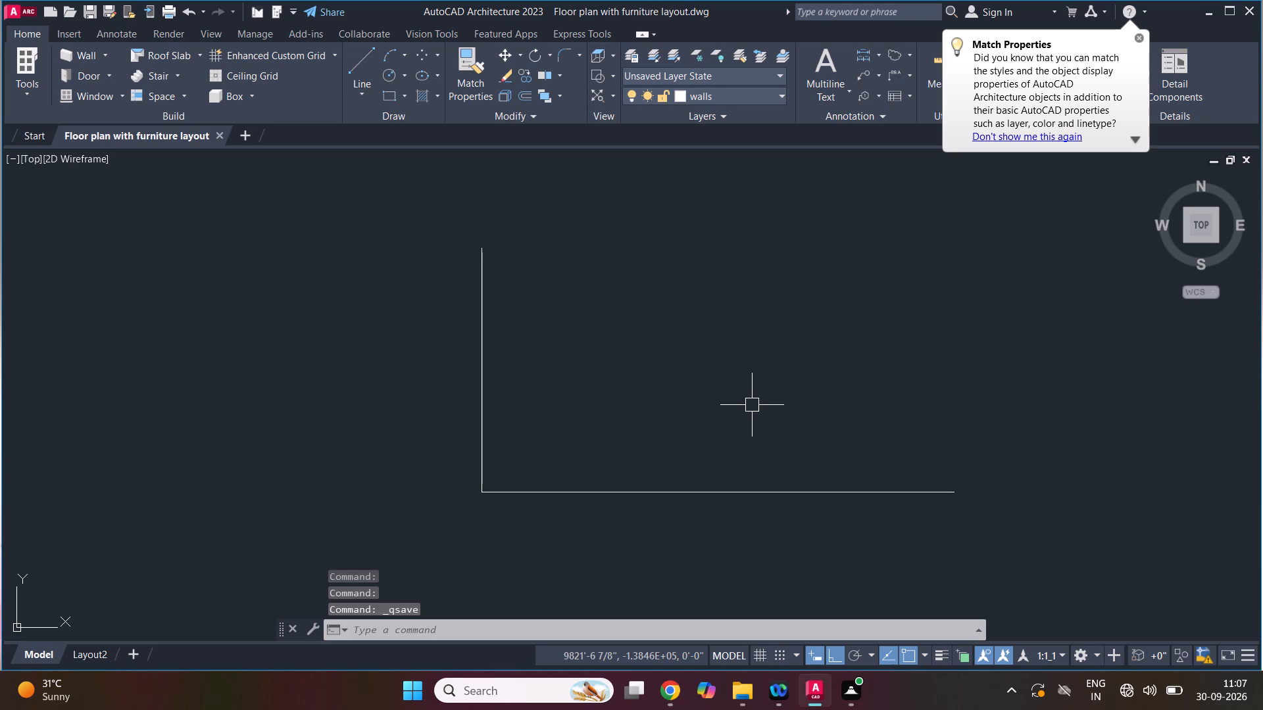
Offset the L's vertical line 30' toward the inside of the plot.
{"action": "type", "text": "z"}
{"action": "key", "text": "space"}
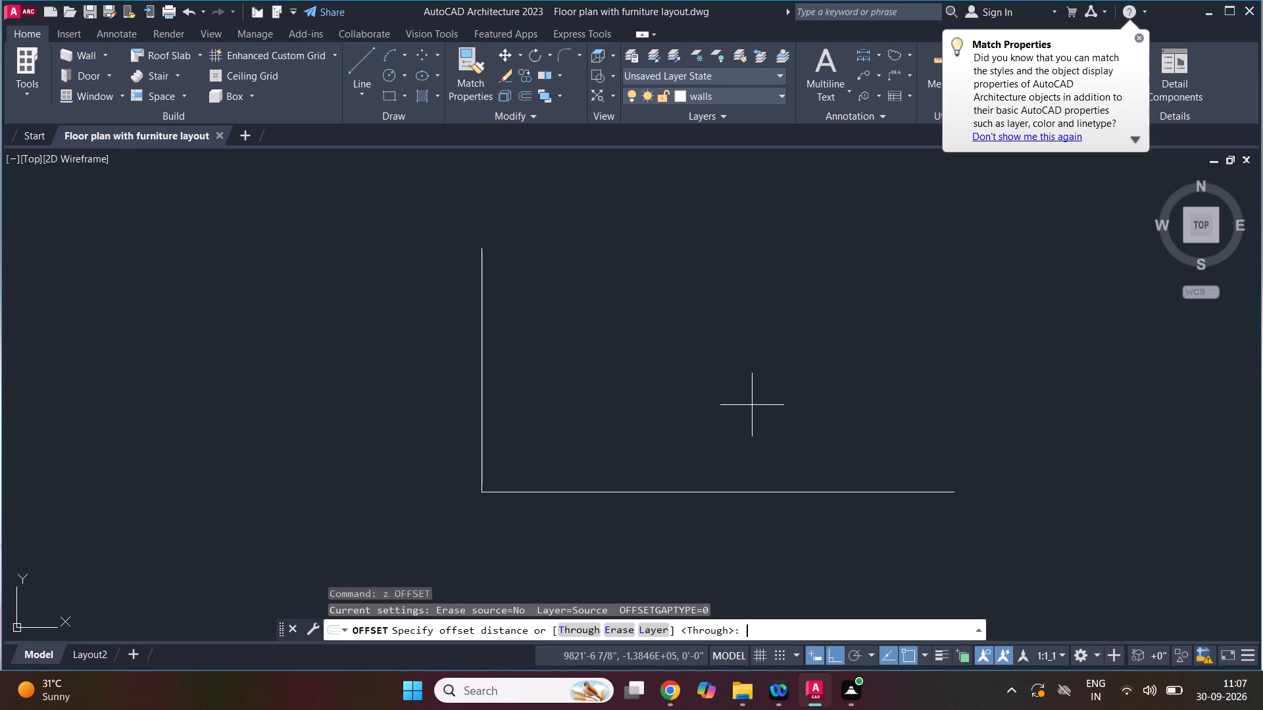
{"action": "type", "text": "30'"}
{"action": "key", "text": "Return"}
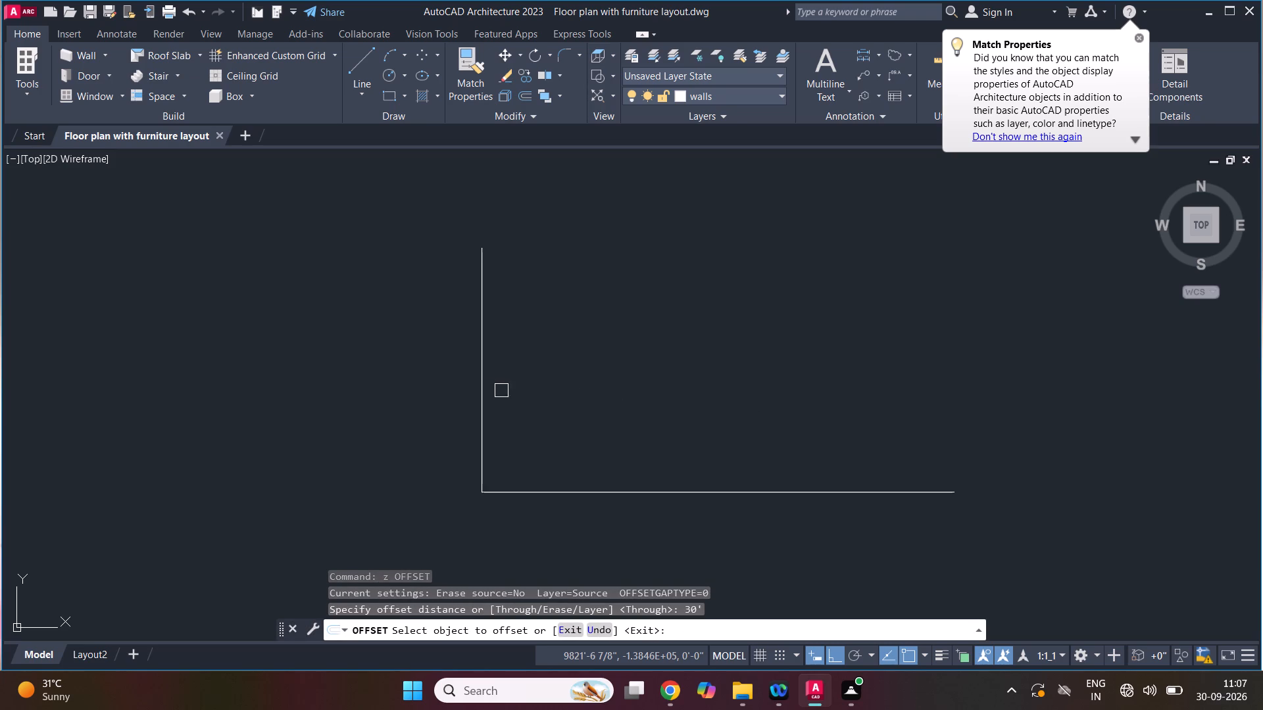
{"action": "left_click_drag", "start_coordinate": [482, 390], "coordinate": [502, 391]}
{"action": "left_click", "coordinate": [536, 396]}
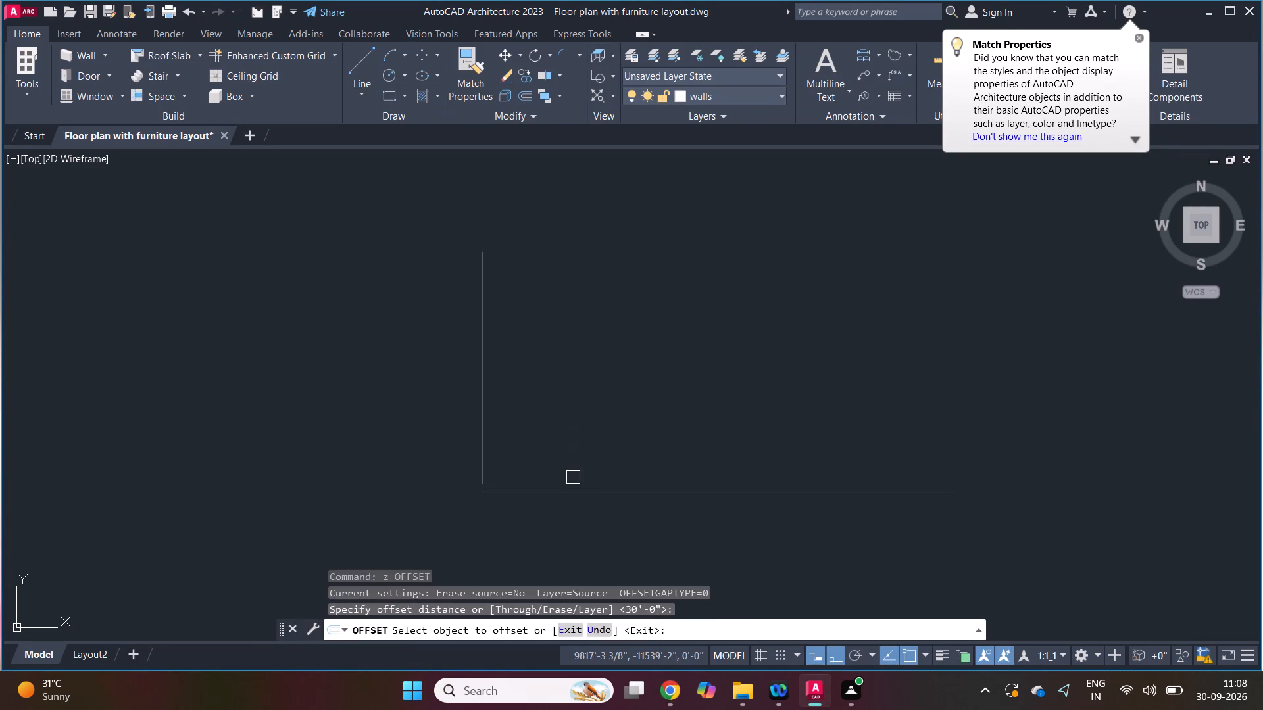
Offset the L's bottom horizontal line 30' upward, and offset that copy another 30' upward.
{"action": "left_click_drag", "start_coordinate": [585, 494], "coordinate": [587, 488]}
{"action": "left_click", "coordinate": [589, 470]}
{"action": "scroll", "coordinate": [598, 496], "scroll_direction": "down", "scroll_amount": 4}
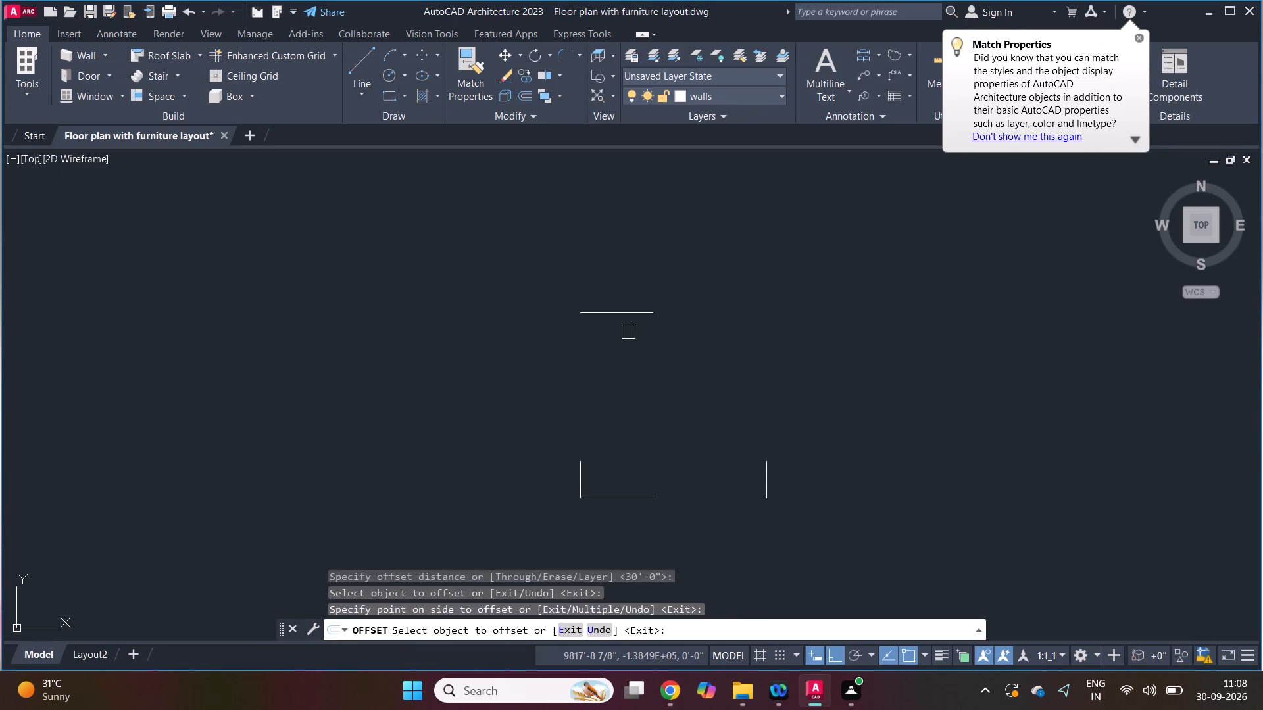
{"action": "scroll", "coordinate": [630, 441], "scroll_direction": "down", "scroll_amount": 3}
{"action": "left_click", "coordinate": [625, 423]}
{"action": "left_click", "coordinate": [627, 401]}
{"action": "scroll", "coordinate": [630, 449], "scroll_direction": "up", "scroll_amount": 2}
{"action": "key", "text": "Escape"}
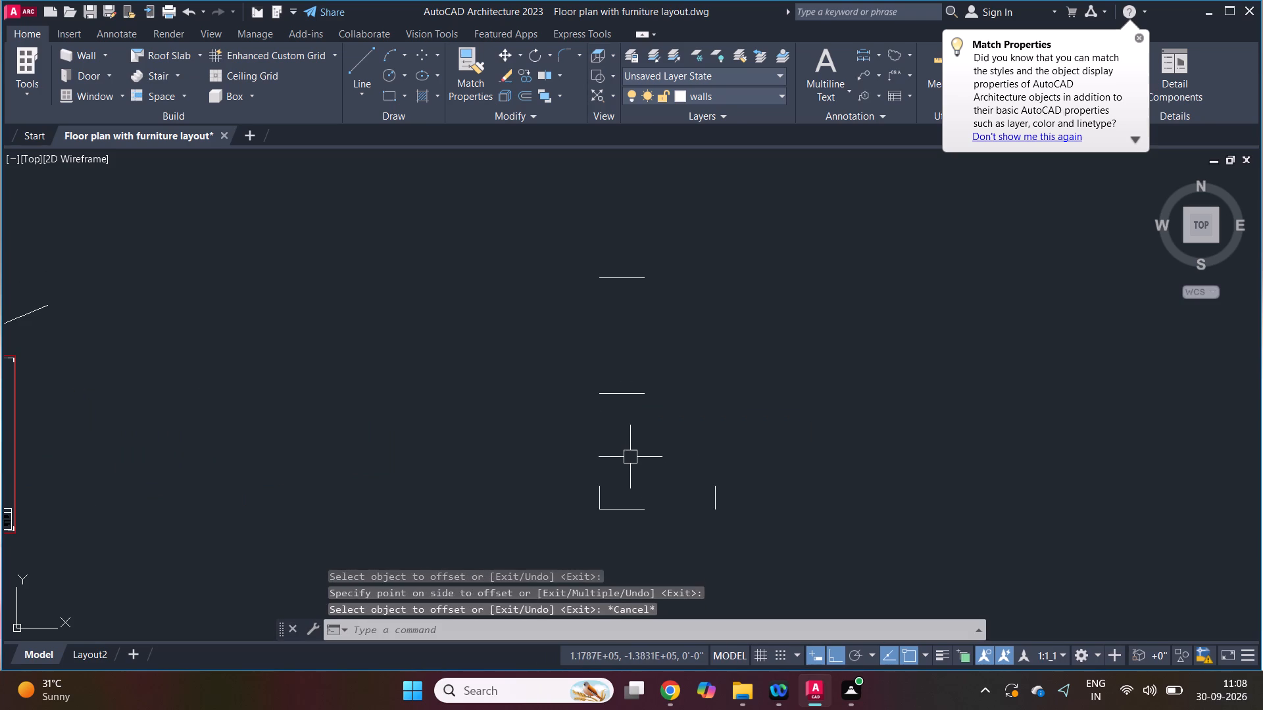
Erase the intermediate horizontal line midway between the bottom and top lines.
{"action": "key", "text": "Escape"}
{"action": "key", "text": "e"}
{"action": "key", "text": "space"}
{"action": "left_click_drag", "start_coordinate": [631, 426], "coordinate": [623, 412]}
{"action": "left_click", "coordinate": [609, 382]}
{"action": "key", "text": "space"}
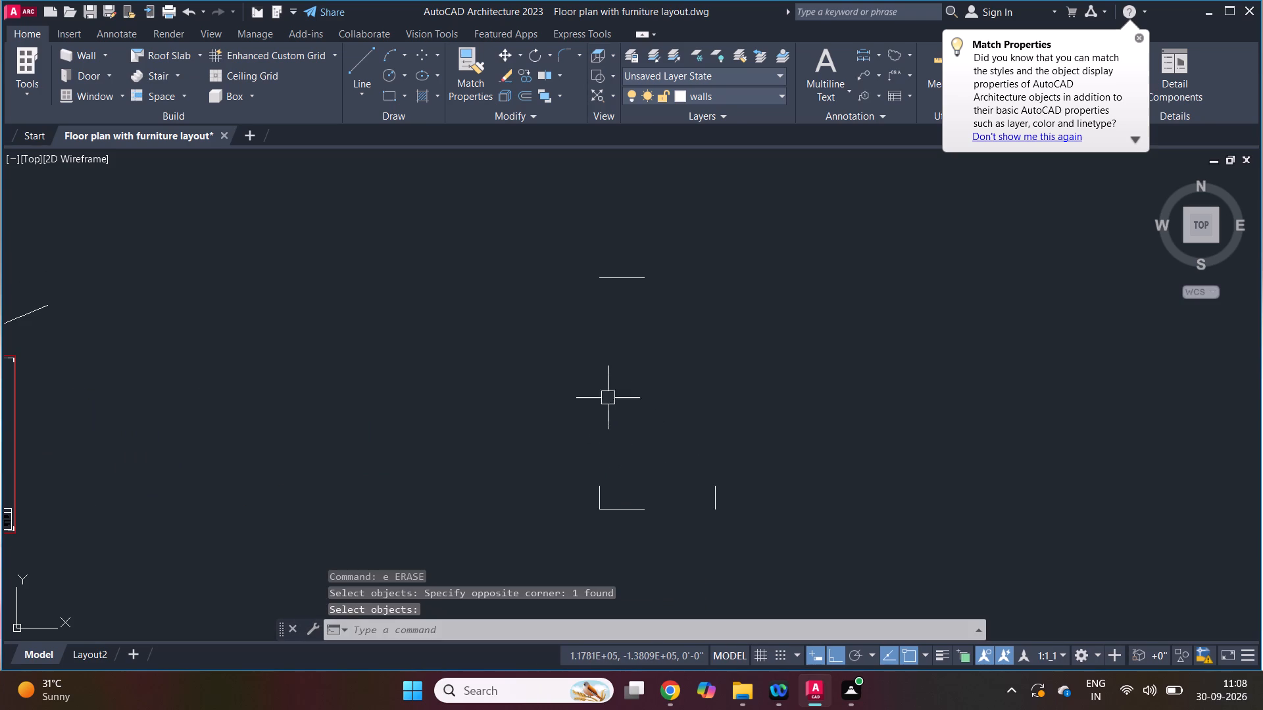
Fillet the open corners with zero radius to close the four lines into a 30' by 60' rectangle.
{"action": "key", "text": "f"}
{"action": "key", "text": "space"}
{"action": "left_click", "coordinate": [600, 475]}
{"action": "left_click", "coordinate": [599, 483]}
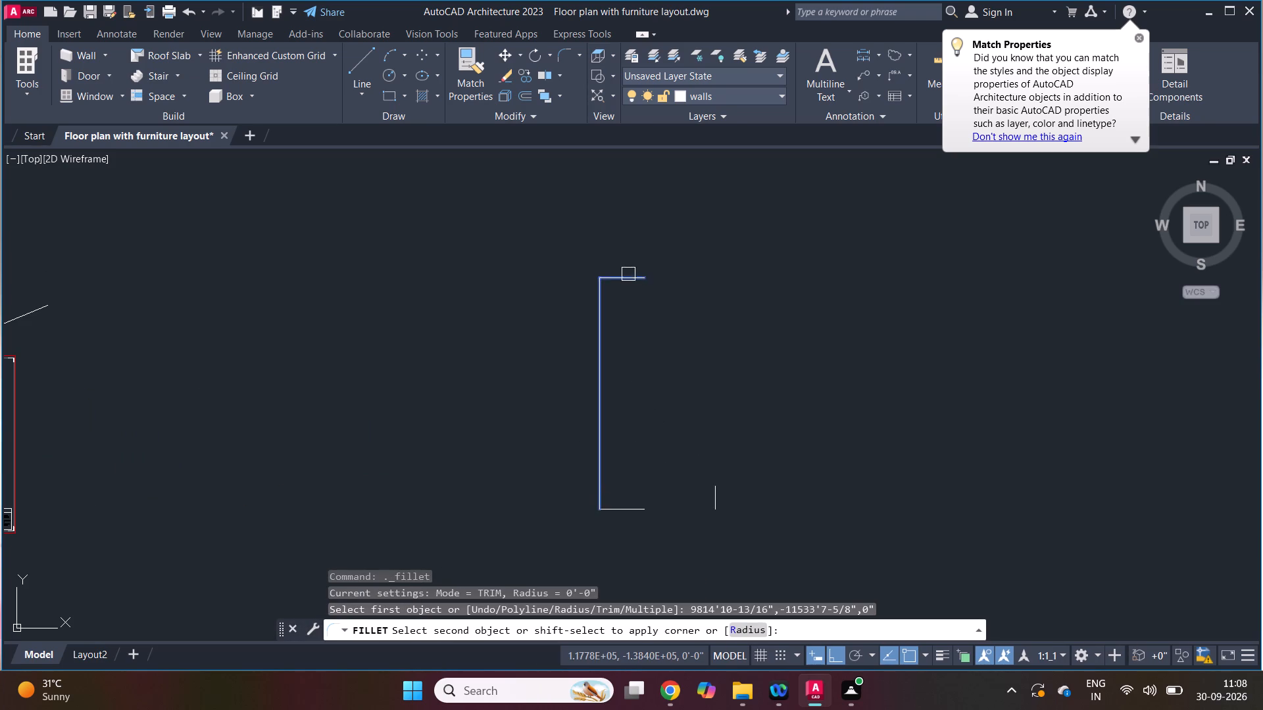
{"action": "left_click", "coordinate": [628, 272]}
{"action": "key", "text": "space"}
{"action": "left_click_drag", "start_coordinate": [631, 275], "coordinate": [637, 282]}
{"action": "left_click", "coordinate": [715, 494]}
{"action": "key", "text": "space"}
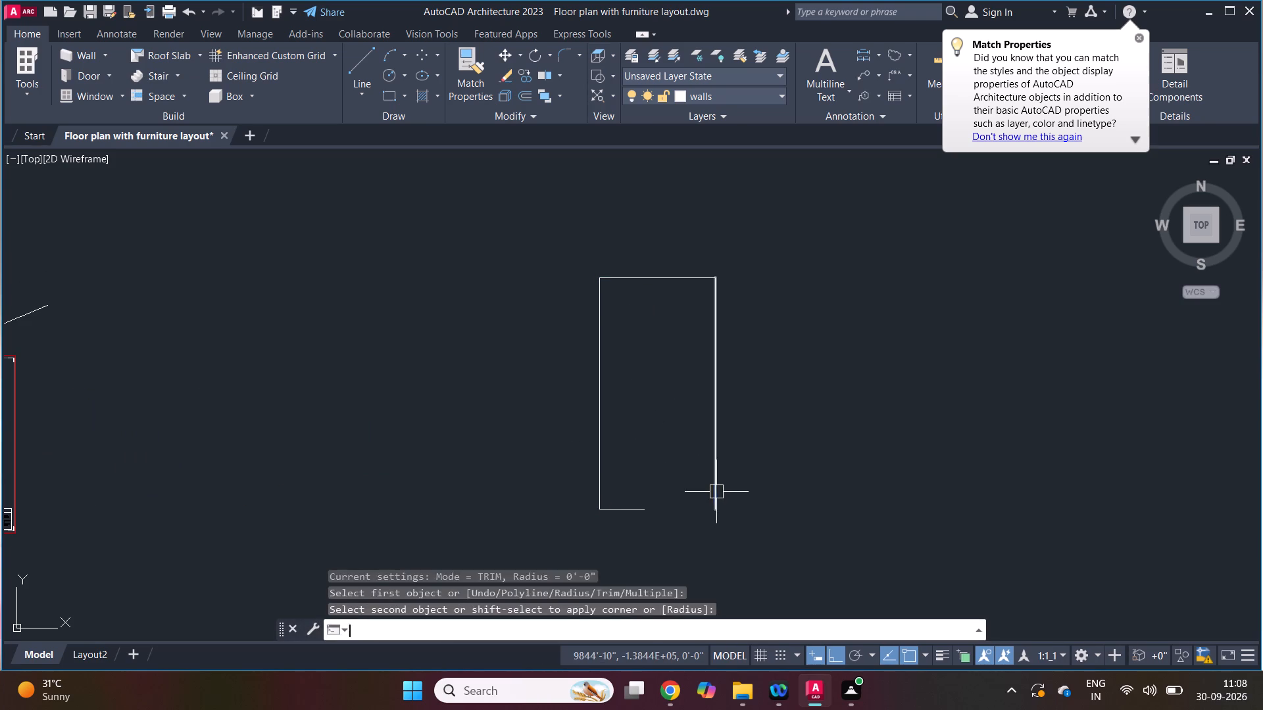
{"action": "left_click", "coordinate": [717, 483]}
{"action": "left_click", "coordinate": [631, 511]}
{"action": "key", "text": "Escape"}
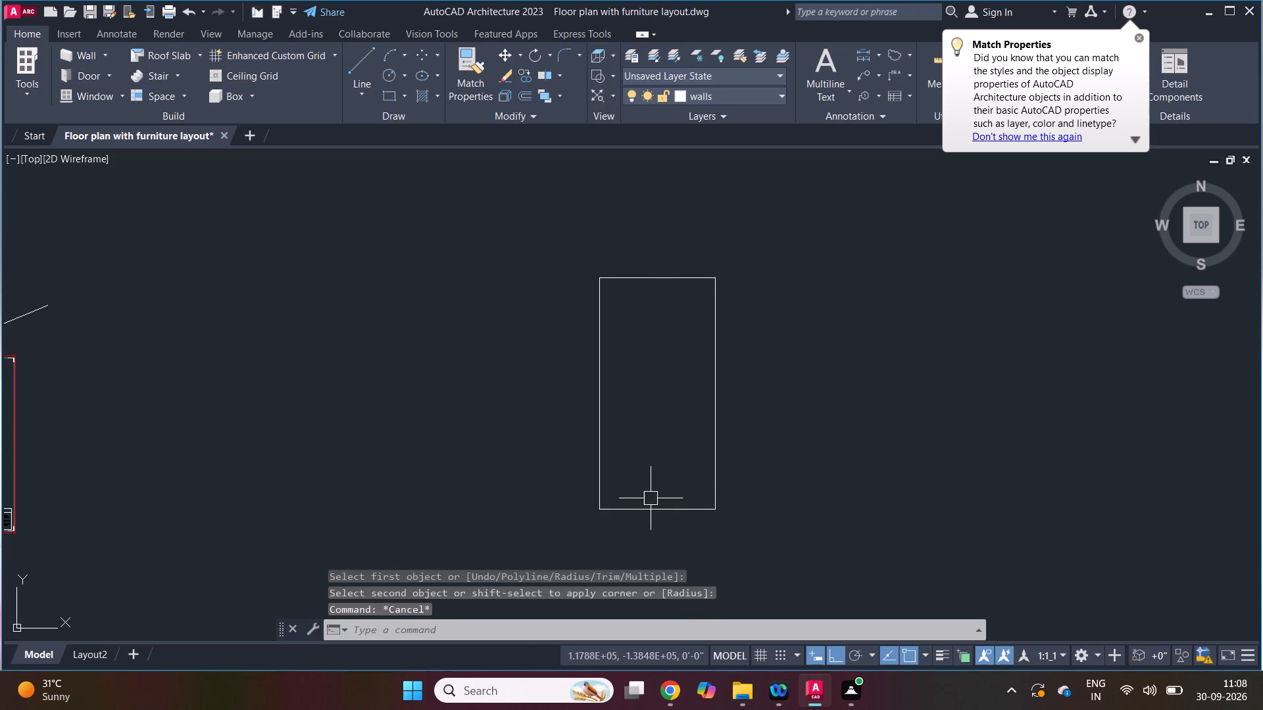
{"action": "key", "text": "Escape"}
Add linear dimensions to the rectangle's left side and top edge.
{"action": "key", "text": "d"}
{"action": "type", "text": "li"}
{"action": "key", "text": "space"}
{"action": "key", "text": "space"}
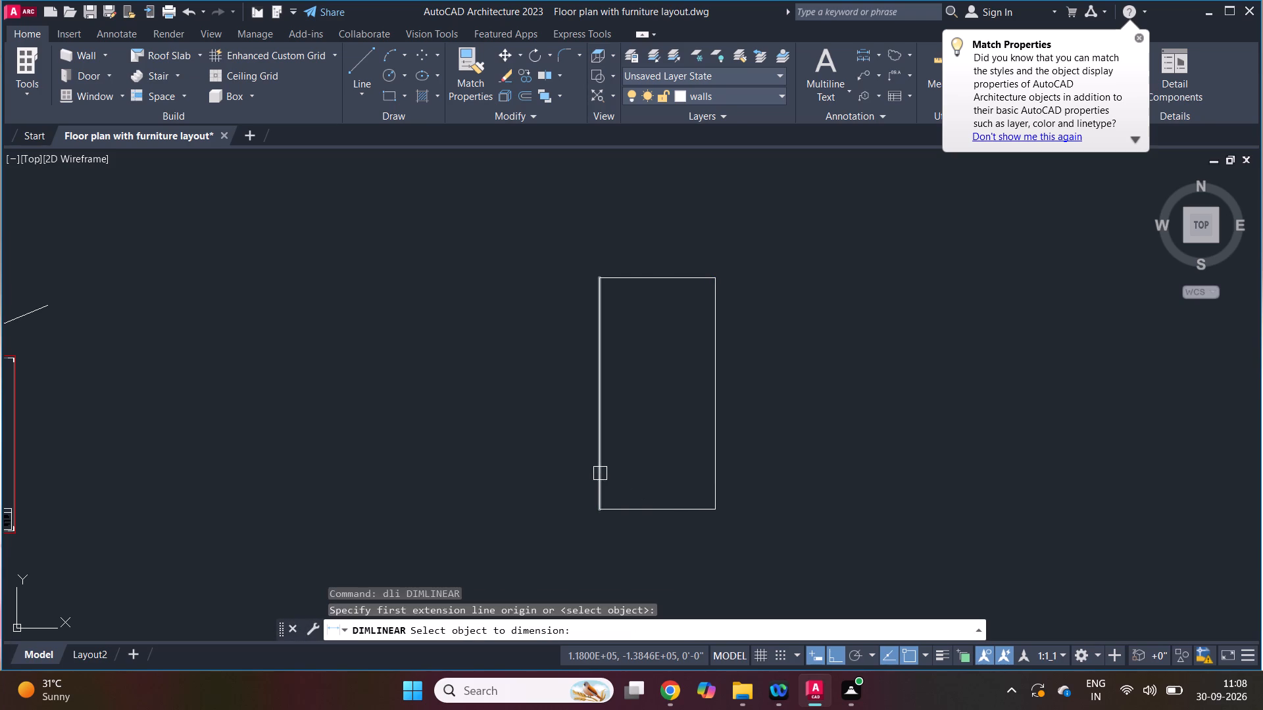
{"action": "left_click", "coordinate": [600, 472]}
{"action": "left_click", "coordinate": [585, 476]}
{"action": "scroll", "coordinate": [635, 290], "scroll_direction": "up", "scroll_amount": 2}
{"action": "key", "text": "space"}
{"action": "key", "text": "space"}
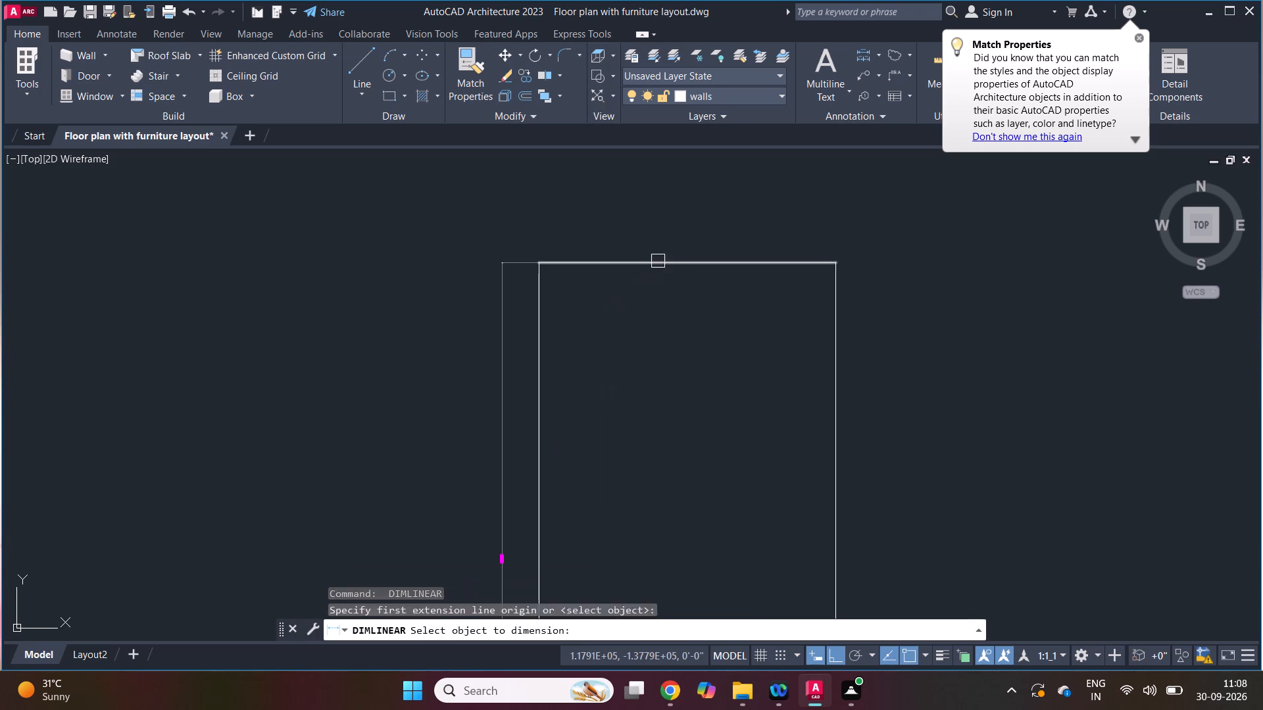
{"action": "left_click", "coordinate": [658, 261]}
{"action": "left_click", "coordinate": [659, 247]}
{"action": "scroll", "coordinate": [717, 235], "scroll_direction": "up", "scroll_amount": 3}
{"action": "key", "text": "Escape"}
Set the vn1 text style height to 6" through the dimension style overrides and make the overrides current.
{"action": "key", "text": "d"}
{"action": "key", "text": "space"}
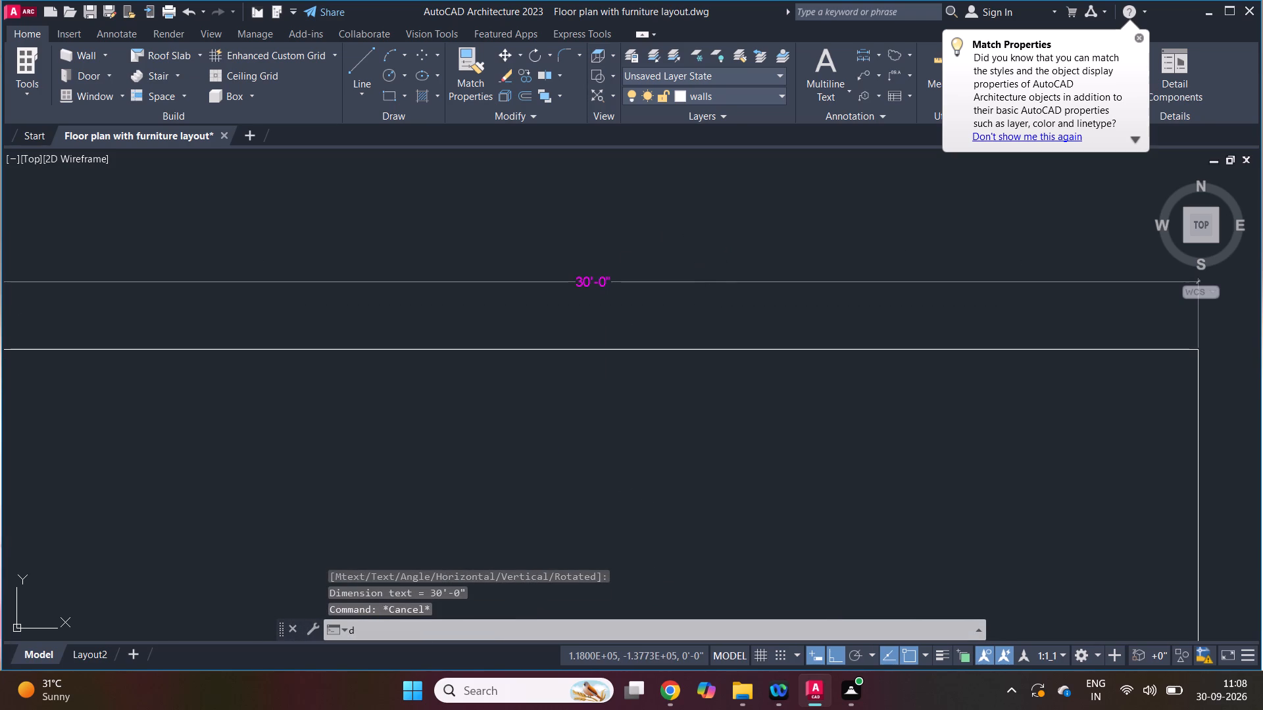
{"action": "left_click", "coordinate": [812, 307]}
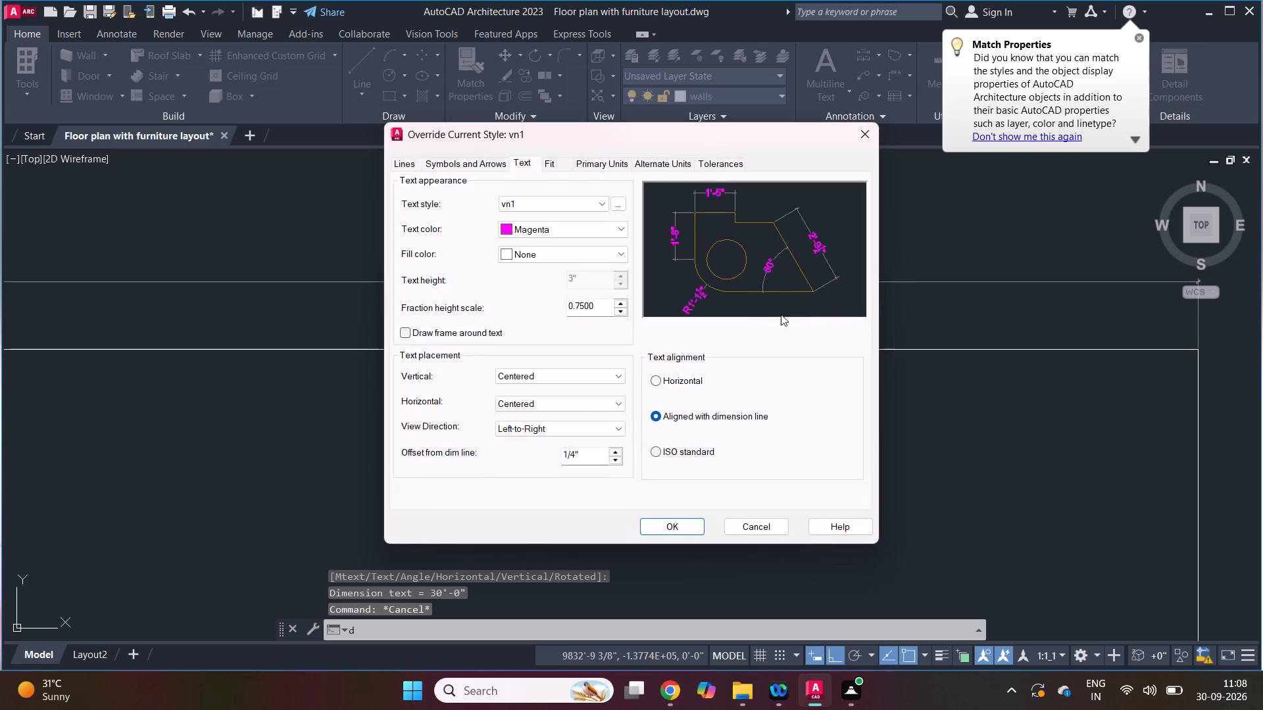
{"action": "left_click", "coordinate": [617, 204]}
{"action": "left_click_drag", "start_coordinate": [733, 339], "coordinate": [693, 343]}
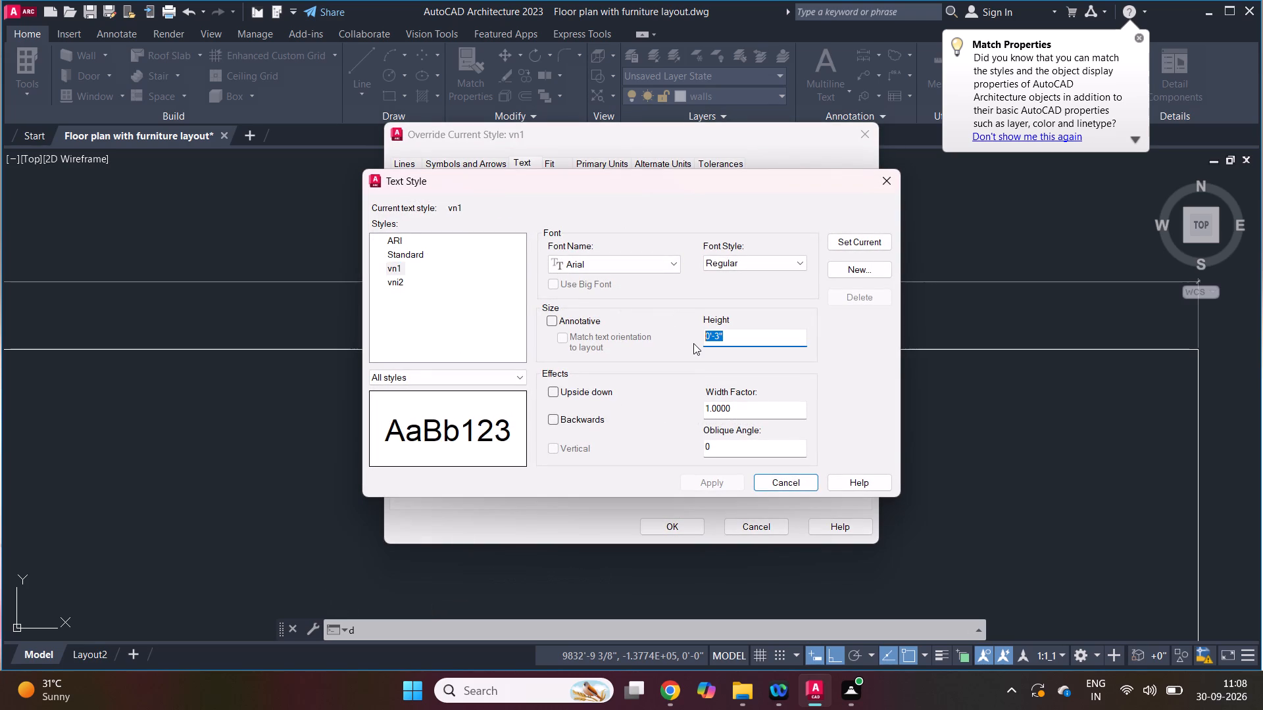
{"action": "key", "text": "6"}
{"action": "key", "text": "shift+quotedbl"}
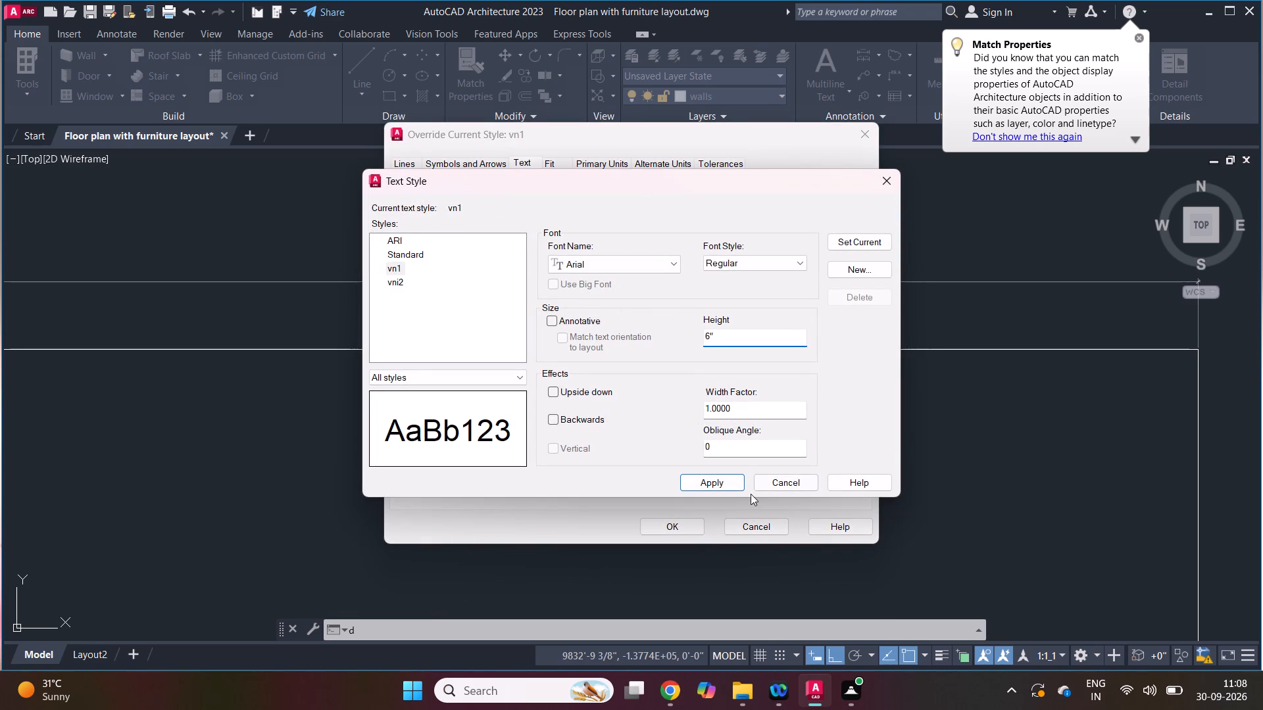
{"action": "left_click", "coordinate": [716, 485]}
{"action": "left_click", "coordinate": [805, 481]}
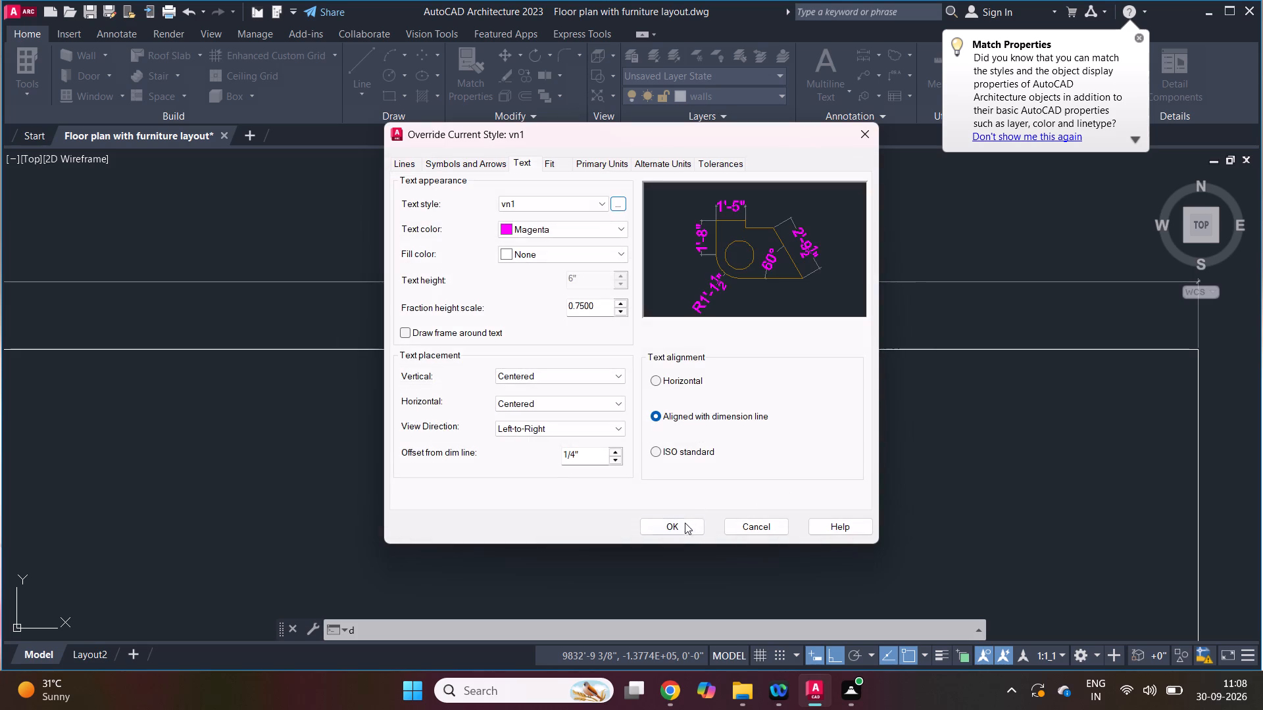
{"action": "left_click", "coordinate": [684, 526]}
{"action": "double_click", "coordinate": [820, 258]}
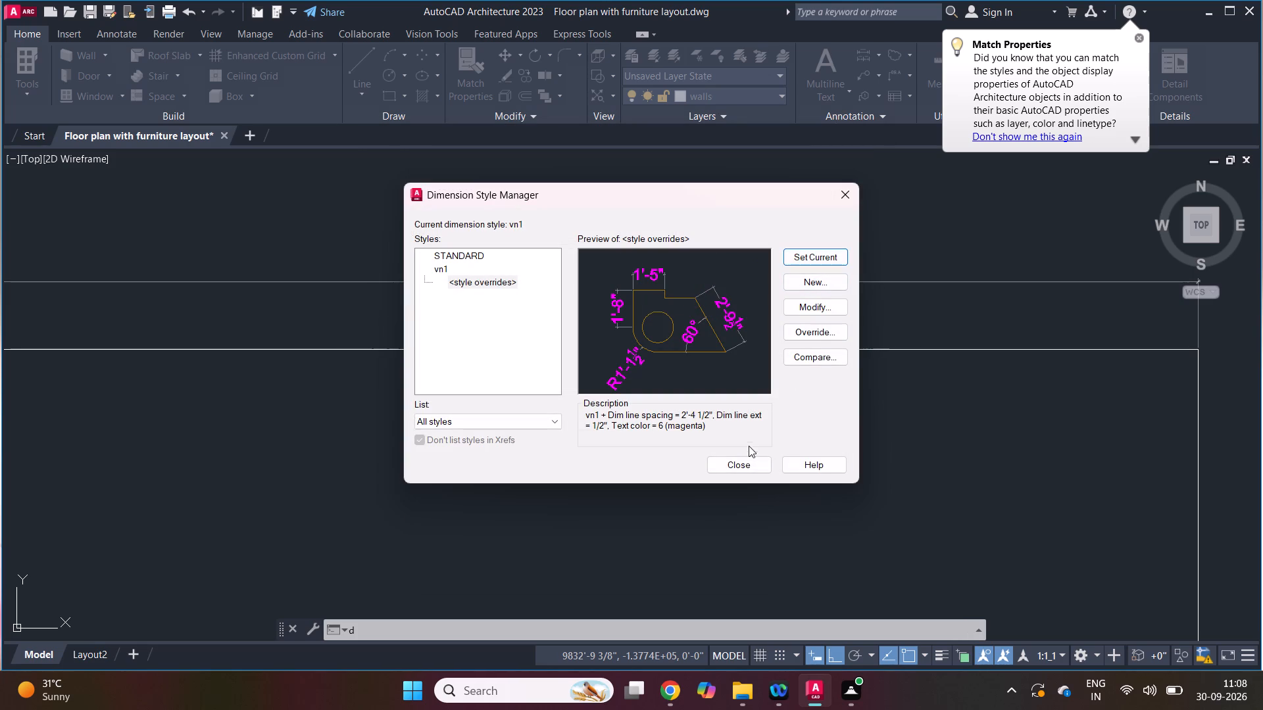
{"action": "left_click", "coordinate": [747, 469]}
{"action": "scroll", "coordinate": [763, 328], "scroll_direction": "down", "scroll_amount": 4}
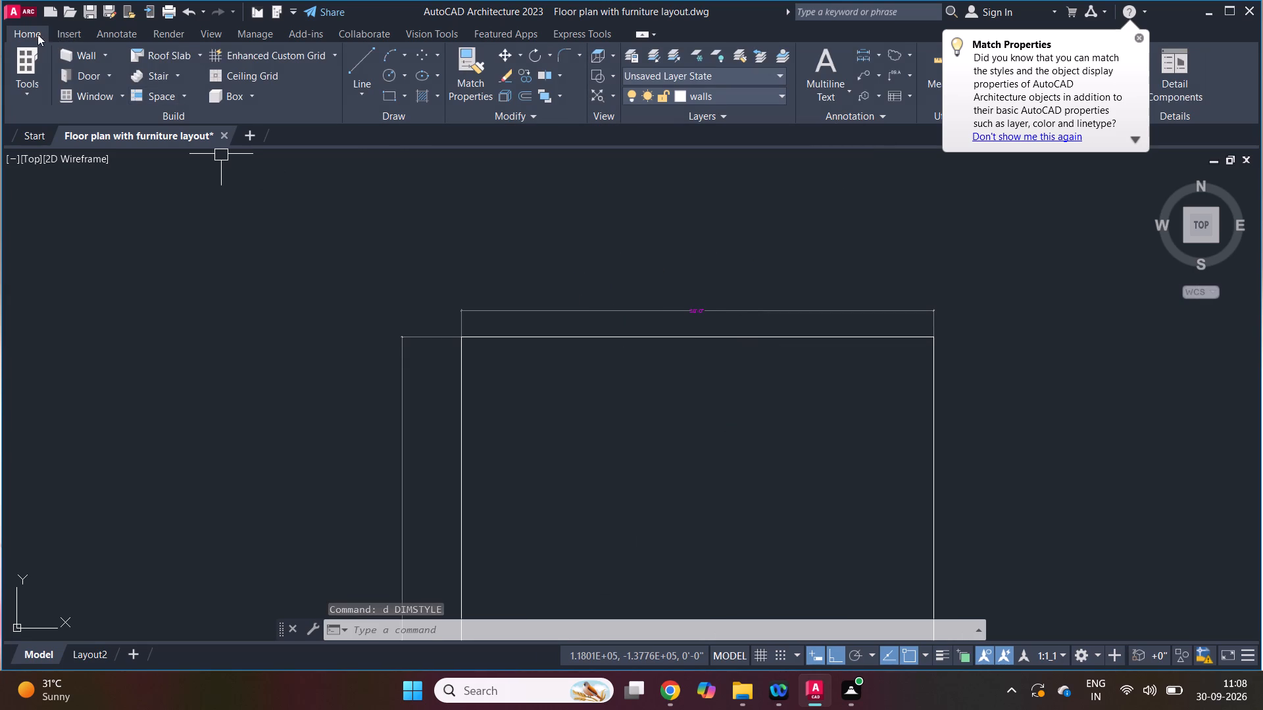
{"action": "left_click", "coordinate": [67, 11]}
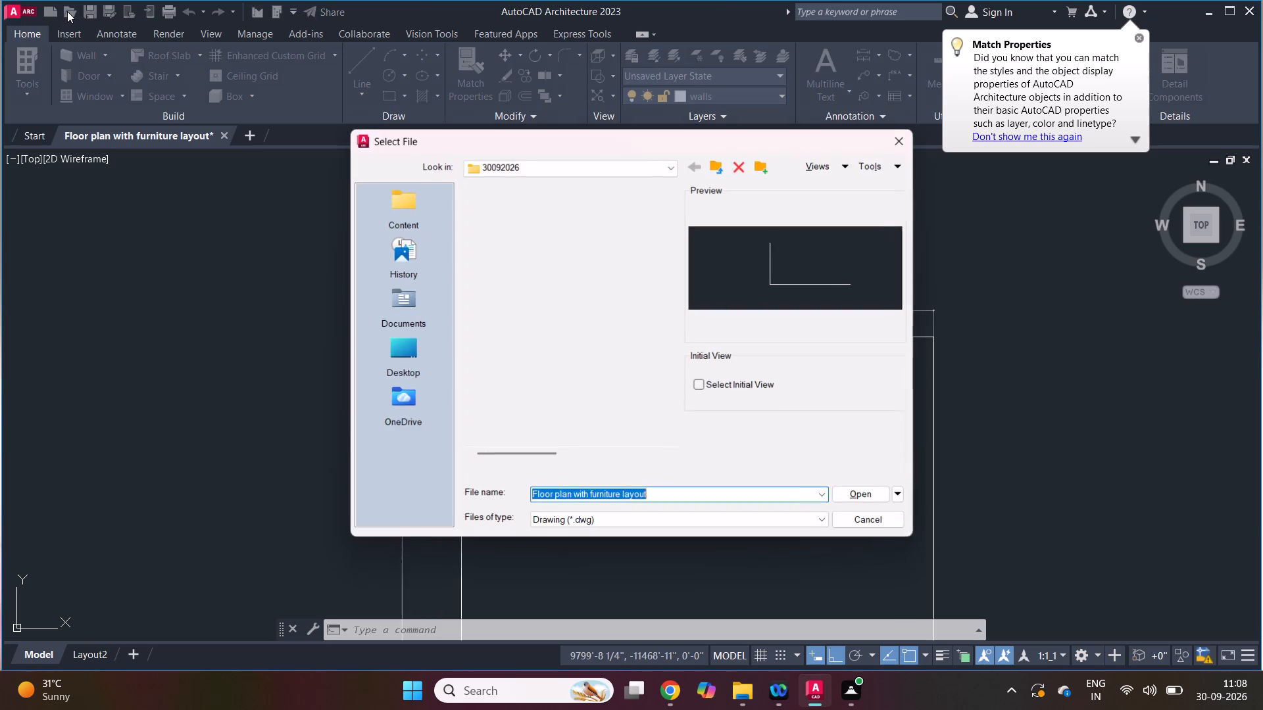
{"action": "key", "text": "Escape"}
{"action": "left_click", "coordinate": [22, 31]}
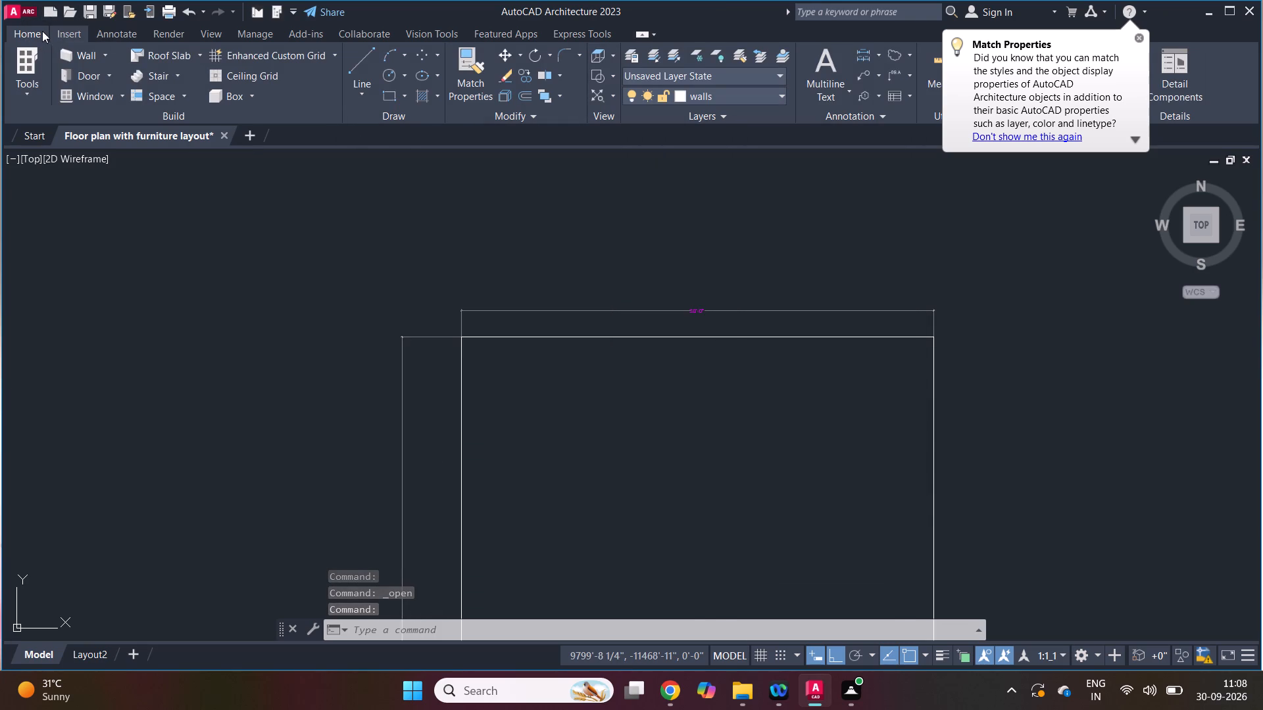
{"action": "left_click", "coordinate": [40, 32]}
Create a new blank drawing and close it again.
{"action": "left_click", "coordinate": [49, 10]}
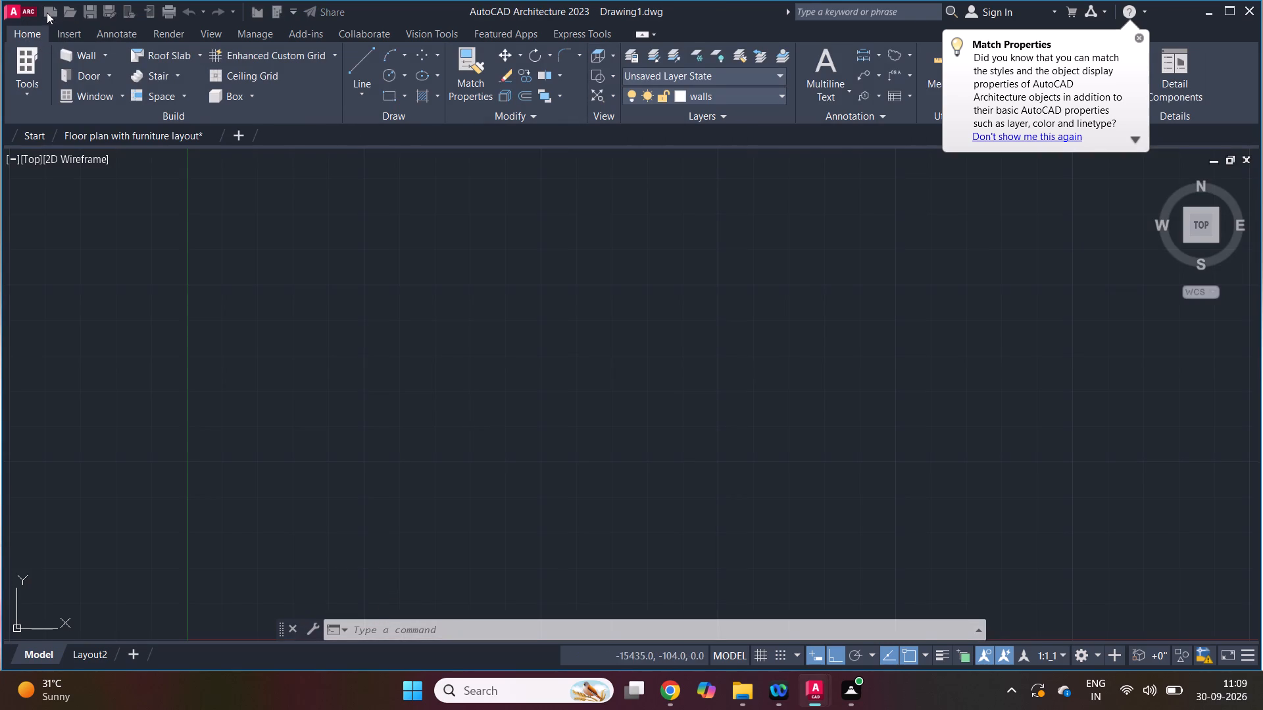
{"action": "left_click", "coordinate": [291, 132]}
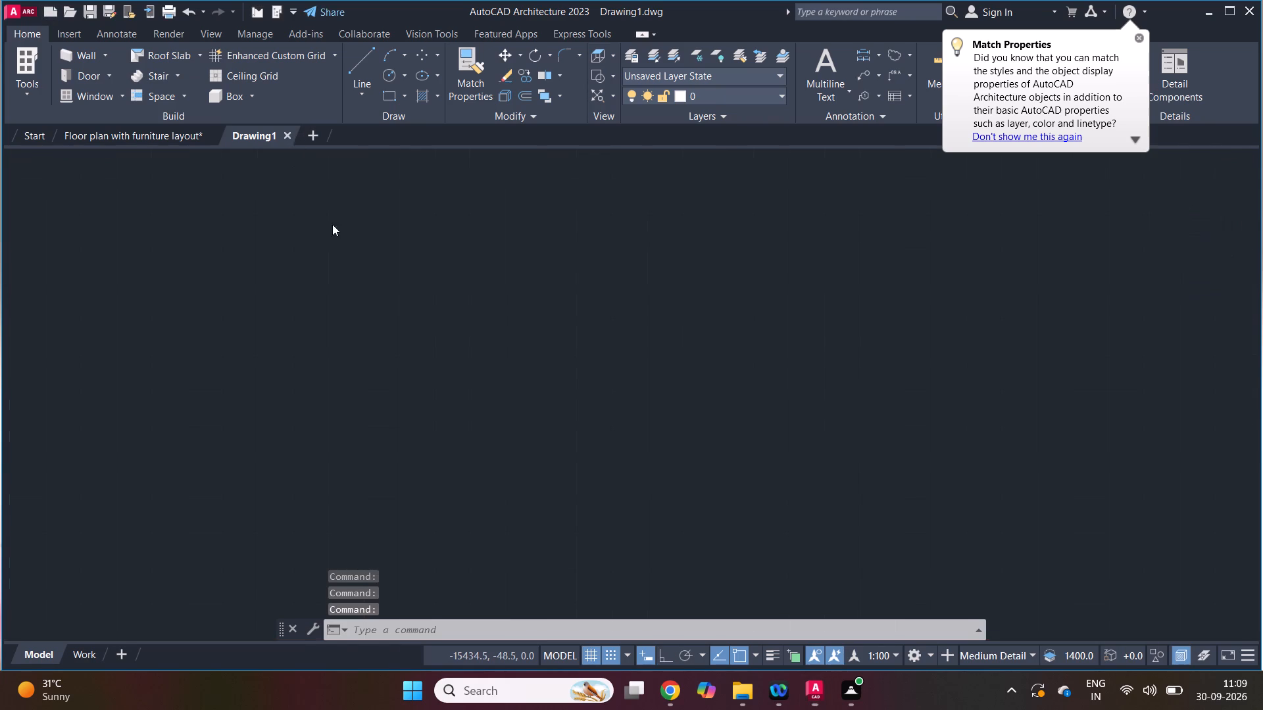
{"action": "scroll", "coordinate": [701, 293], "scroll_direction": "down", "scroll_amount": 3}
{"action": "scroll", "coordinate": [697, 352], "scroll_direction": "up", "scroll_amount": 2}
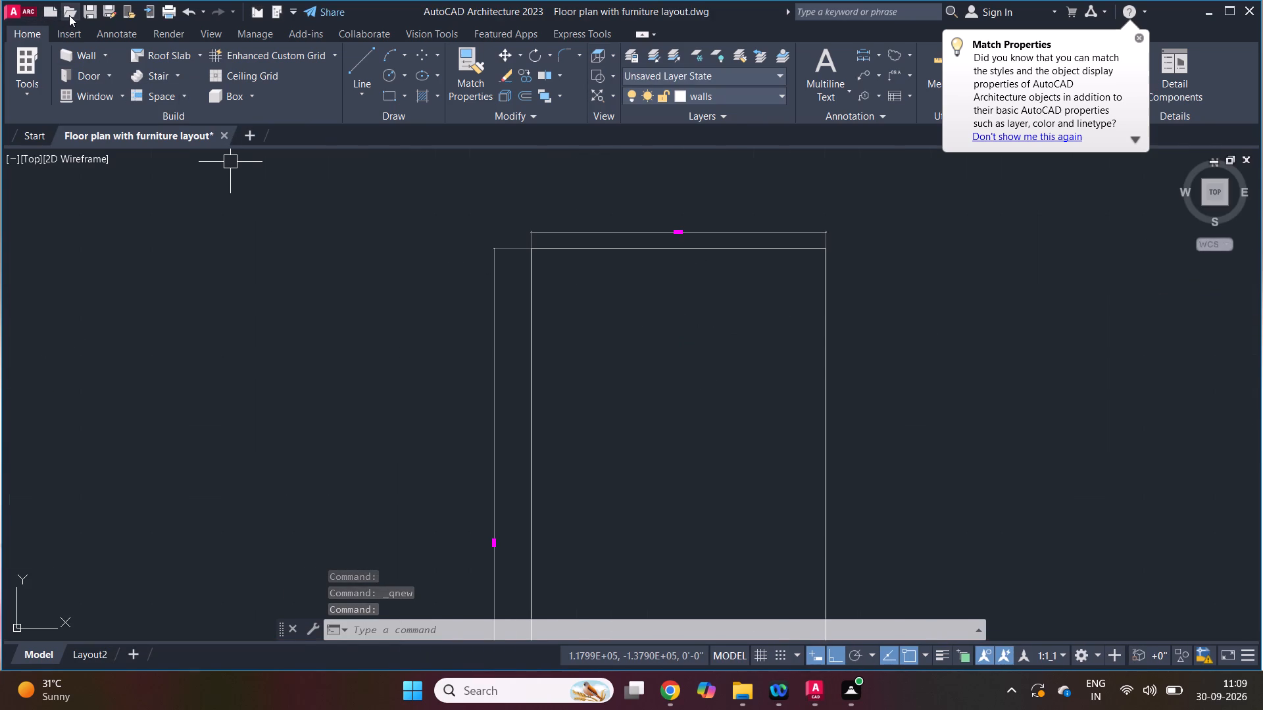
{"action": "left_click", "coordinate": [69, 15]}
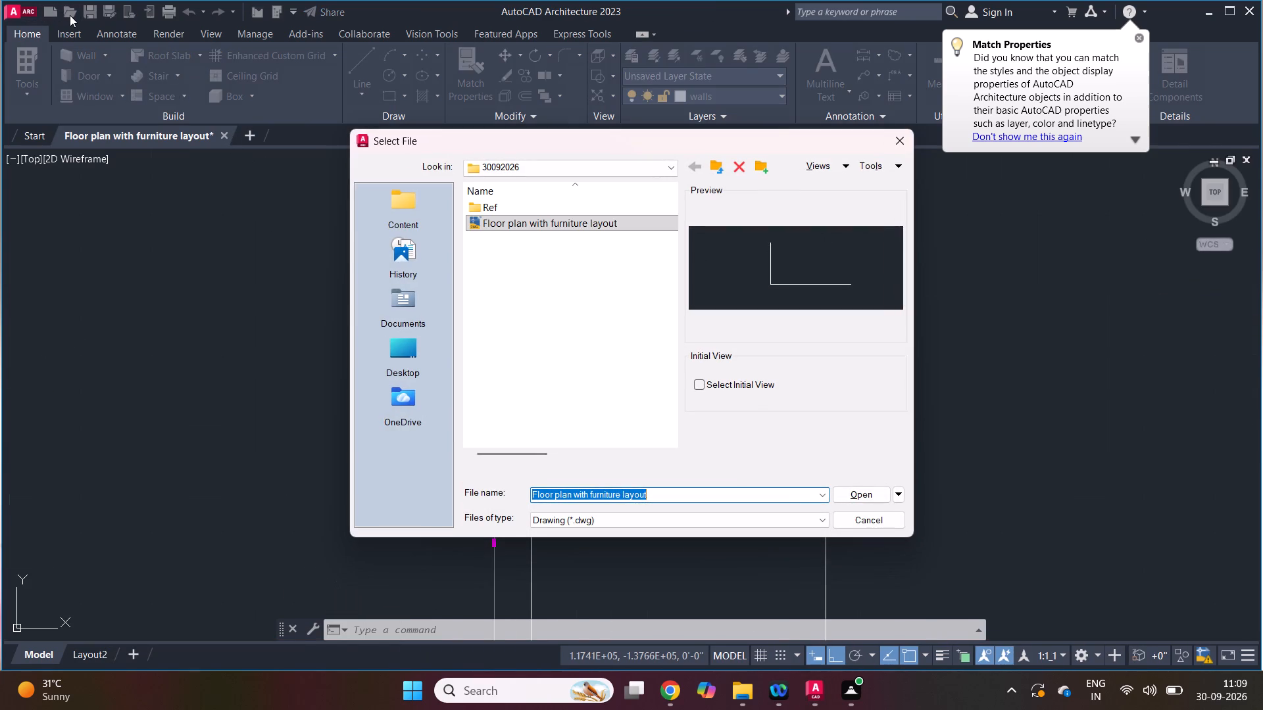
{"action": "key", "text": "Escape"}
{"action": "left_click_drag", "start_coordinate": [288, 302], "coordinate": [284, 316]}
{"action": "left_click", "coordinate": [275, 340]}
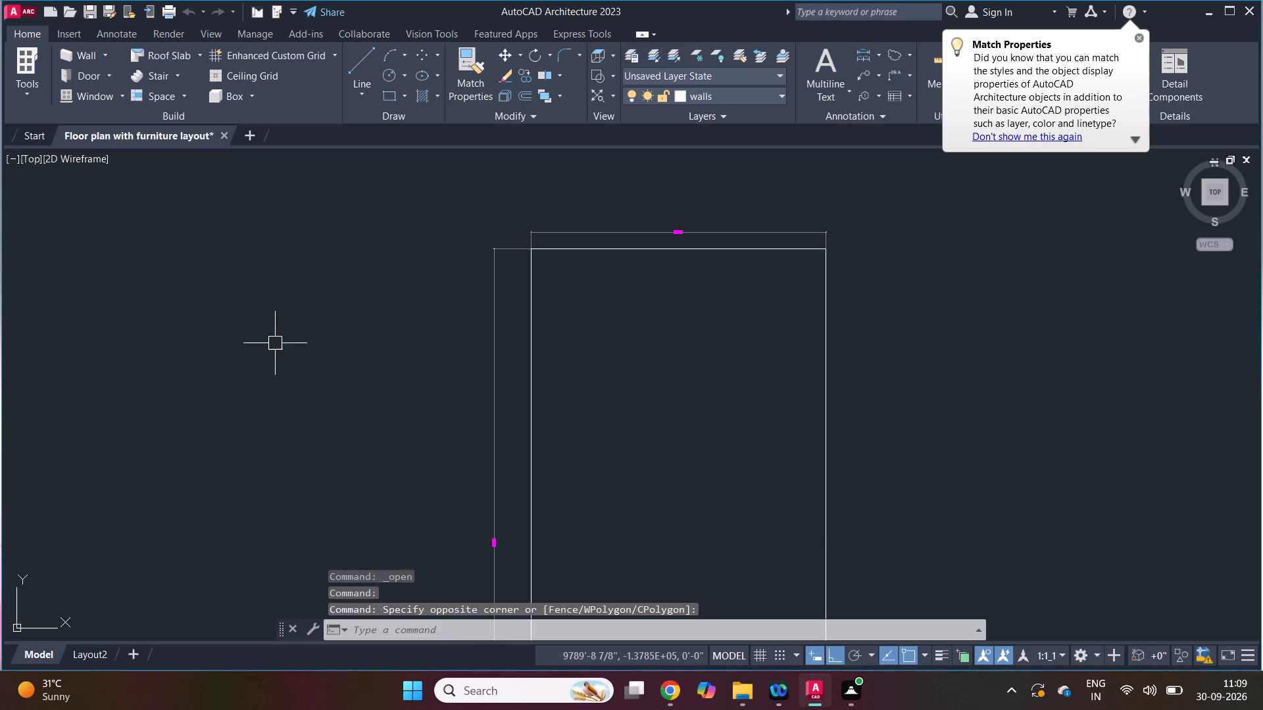
Save the floor plan with furniture layout drawing.
{"action": "key", "text": "ctrl+s"}
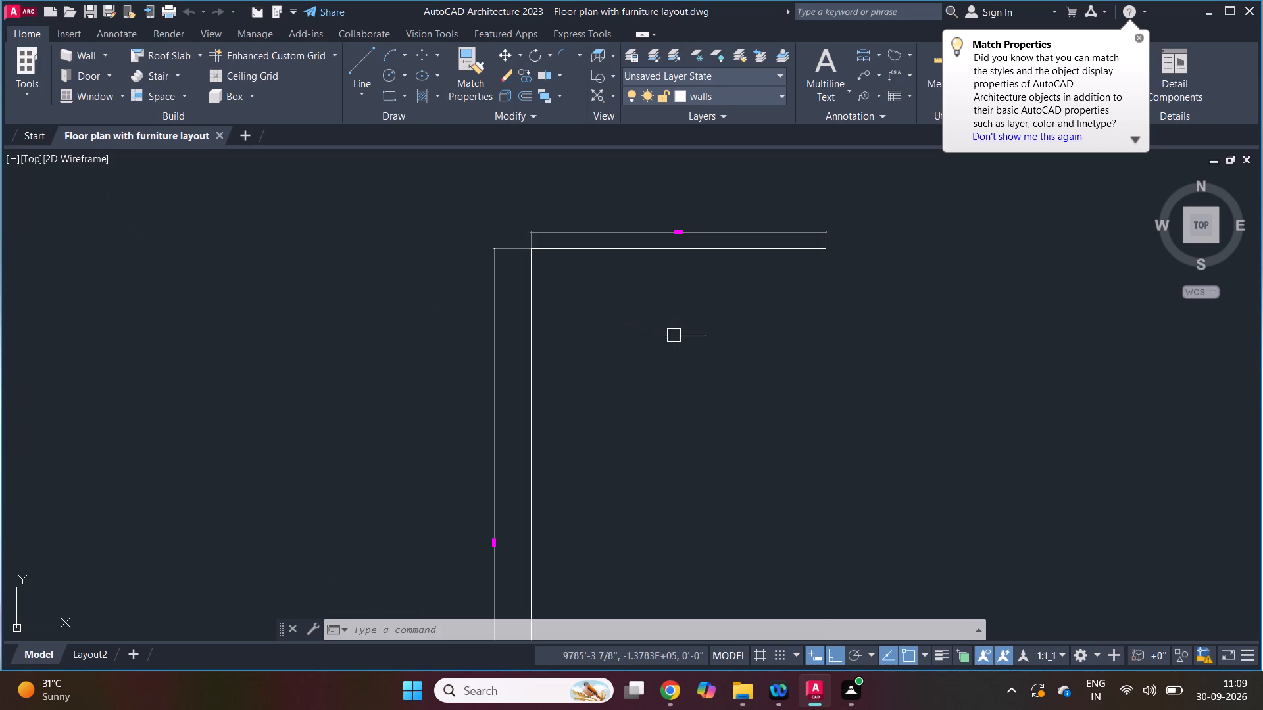
{"action": "left_click", "coordinate": [666, 351]}
{"action": "left_click", "coordinate": [653, 368]}
{"action": "key", "text": "Escape"}
Stretch the vertical dimension line on the rectangle's left side a short distance closer to the boundary.
{"action": "scroll", "coordinate": [512, 240], "scroll_direction": "up", "scroll_amount": 1}
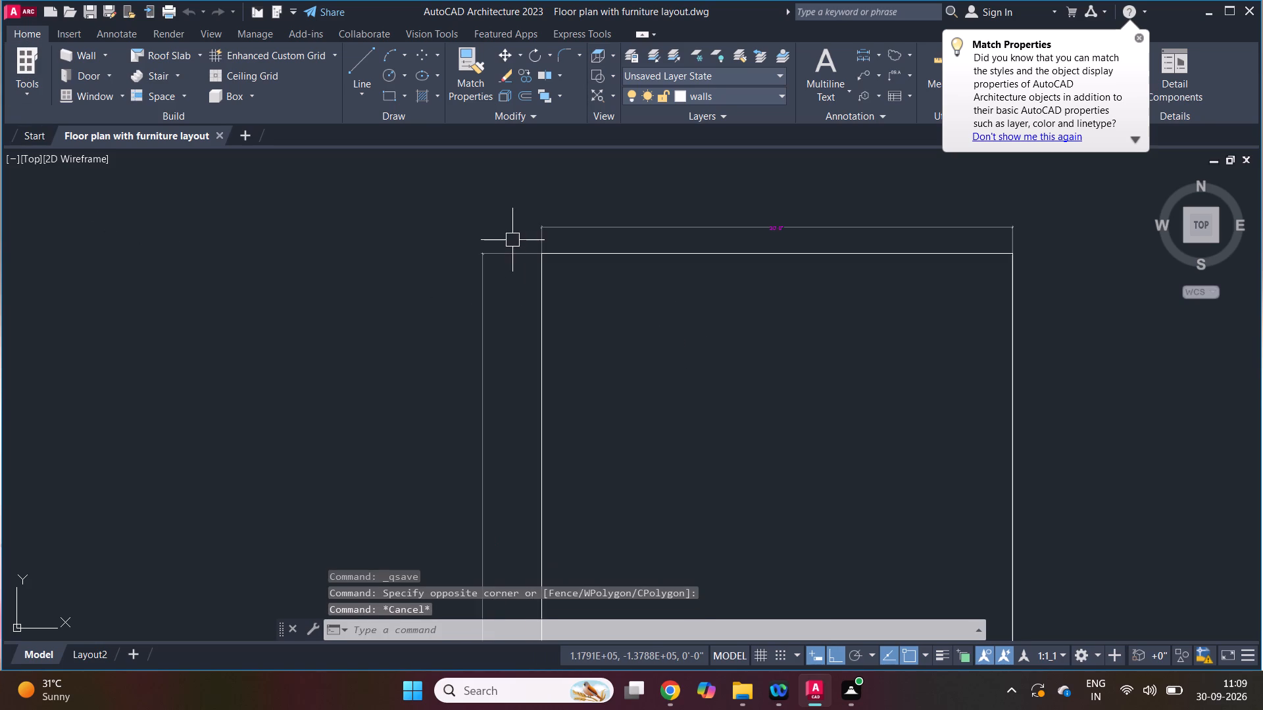
{"action": "key", "text": "s"}
{"action": "key", "text": "space"}
{"action": "left_click_drag", "start_coordinate": [509, 223], "coordinate": [493, 242]}
{"action": "left_click_drag", "start_coordinate": [449, 274], "coordinate": [438, 285]}
{"action": "key", "text": "space"}
{"action": "left_click", "coordinate": [384, 300]}
{"action": "left_click", "coordinate": [407, 305]}
{"action": "key", "text": "Escape"}
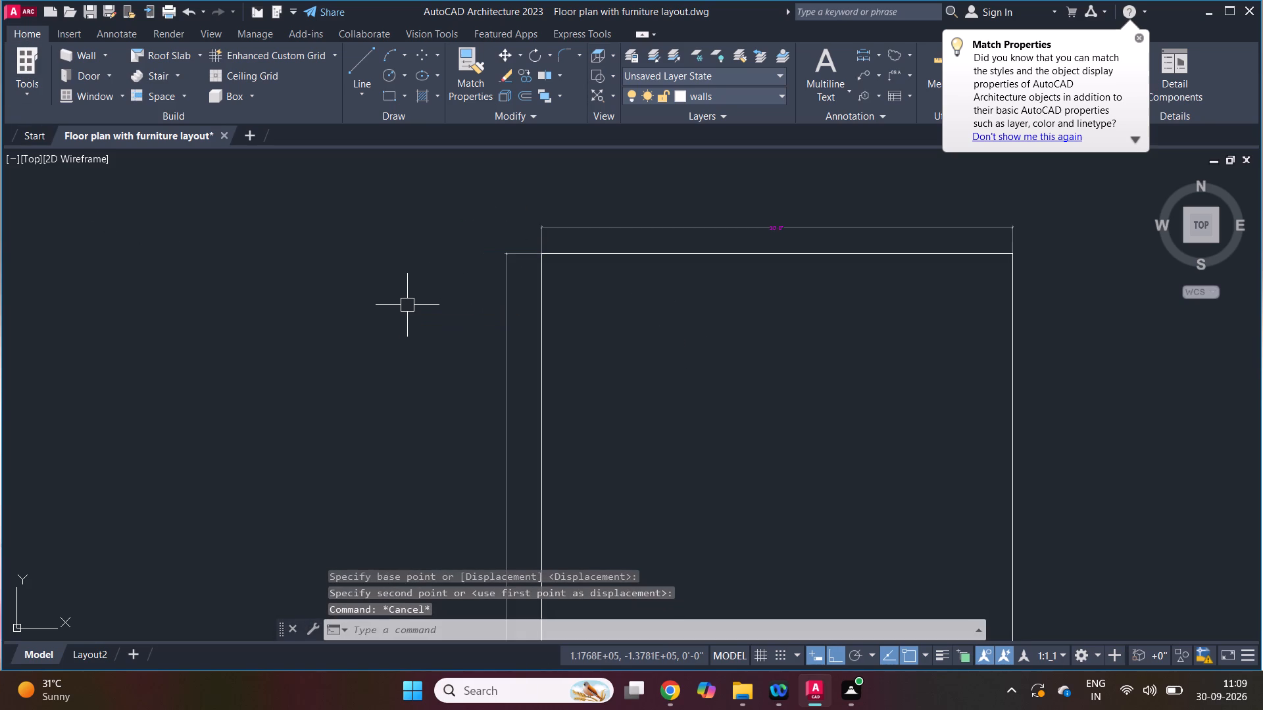
Place a horizontal linear dimension spanning about 2'-6" in the empty space left of the rectangle.
{"action": "key", "text": "d"}
{"action": "type", "text": "li"}
{"action": "key", "text": "space"}
{"action": "left_click_drag", "start_coordinate": [364, 331], "coordinate": [372, 336]}
{"action": "left_click", "coordinate": [403, 341]}
{"action": "left_click", "coordinate": [404, 319]}
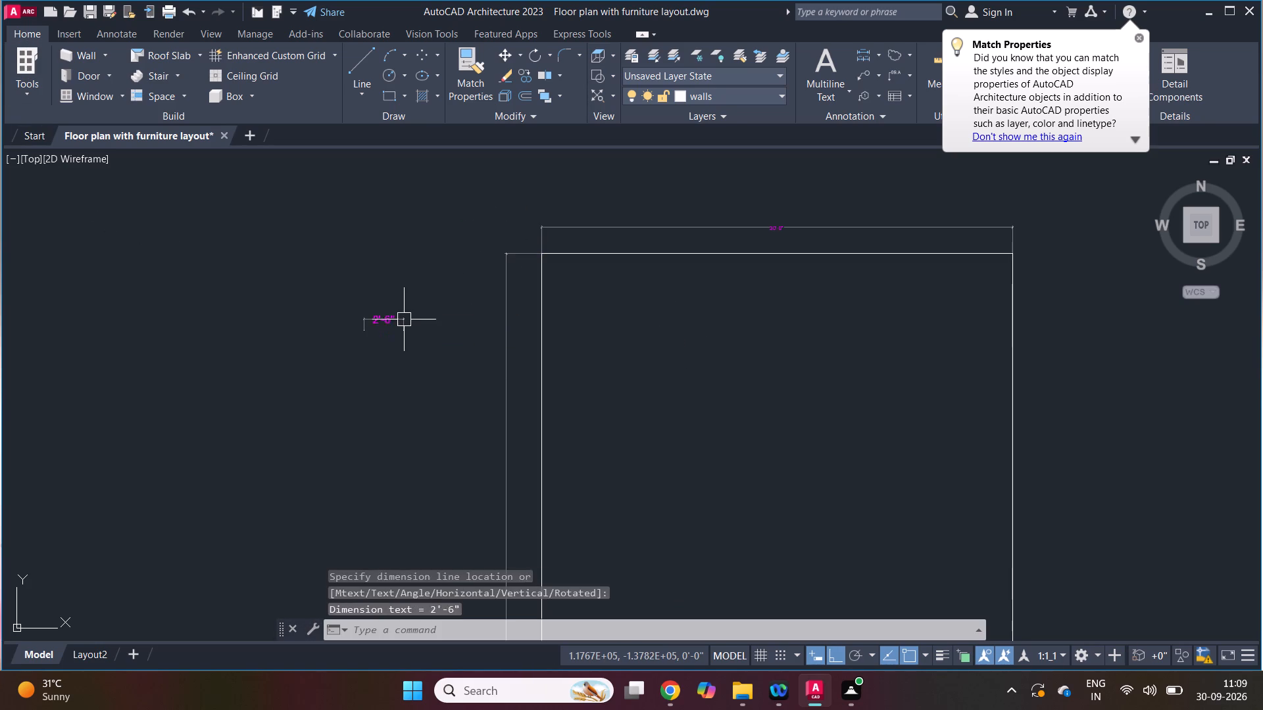
{"action": "key", "text": "Escape"}
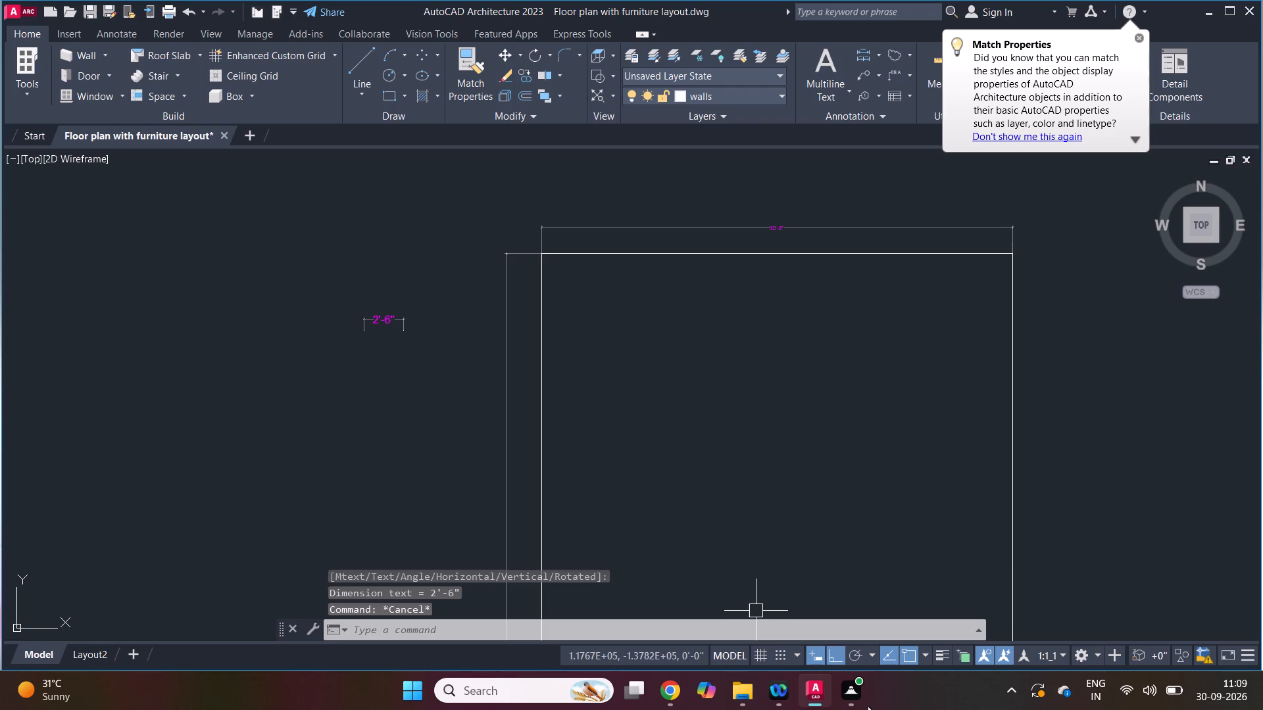
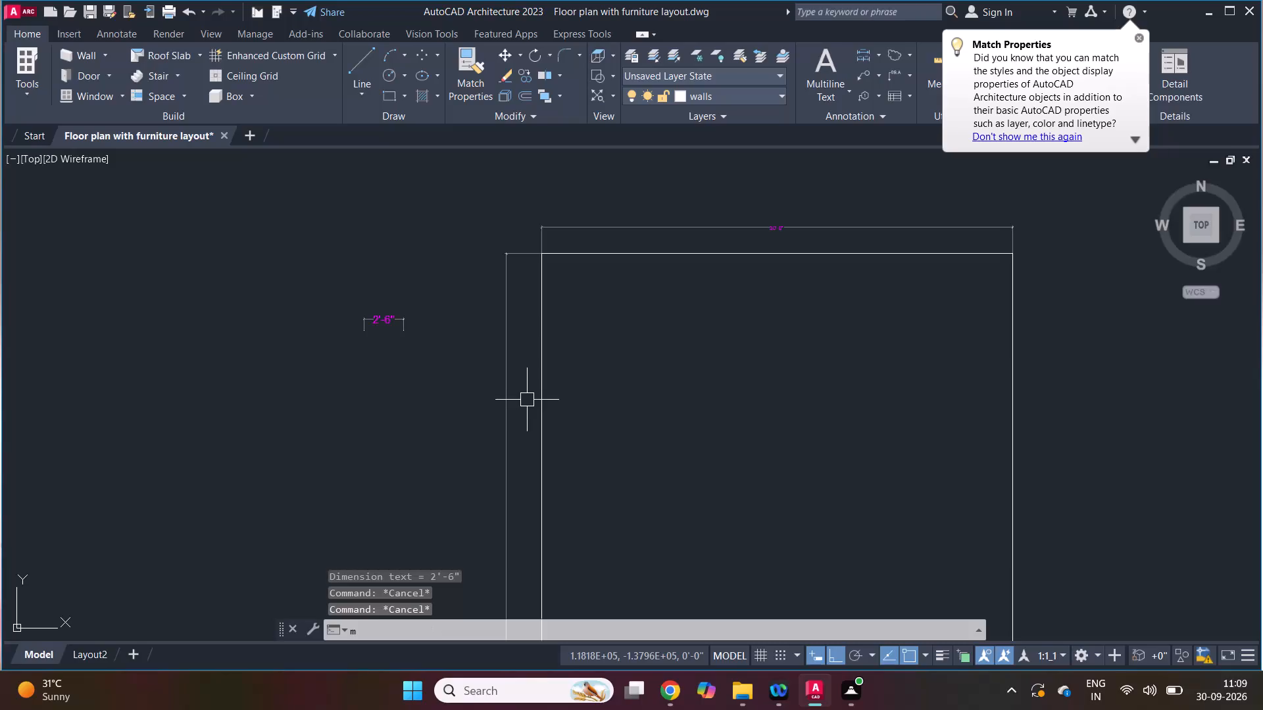
Match the properties of the small 2'-6" dimension onto the boundary's overall width and height dimensions.
{"action": "key", "text": "a"}
{"action": "key", "text": "space"}
{"action": "left_click", "coordinate": [382, 314]}
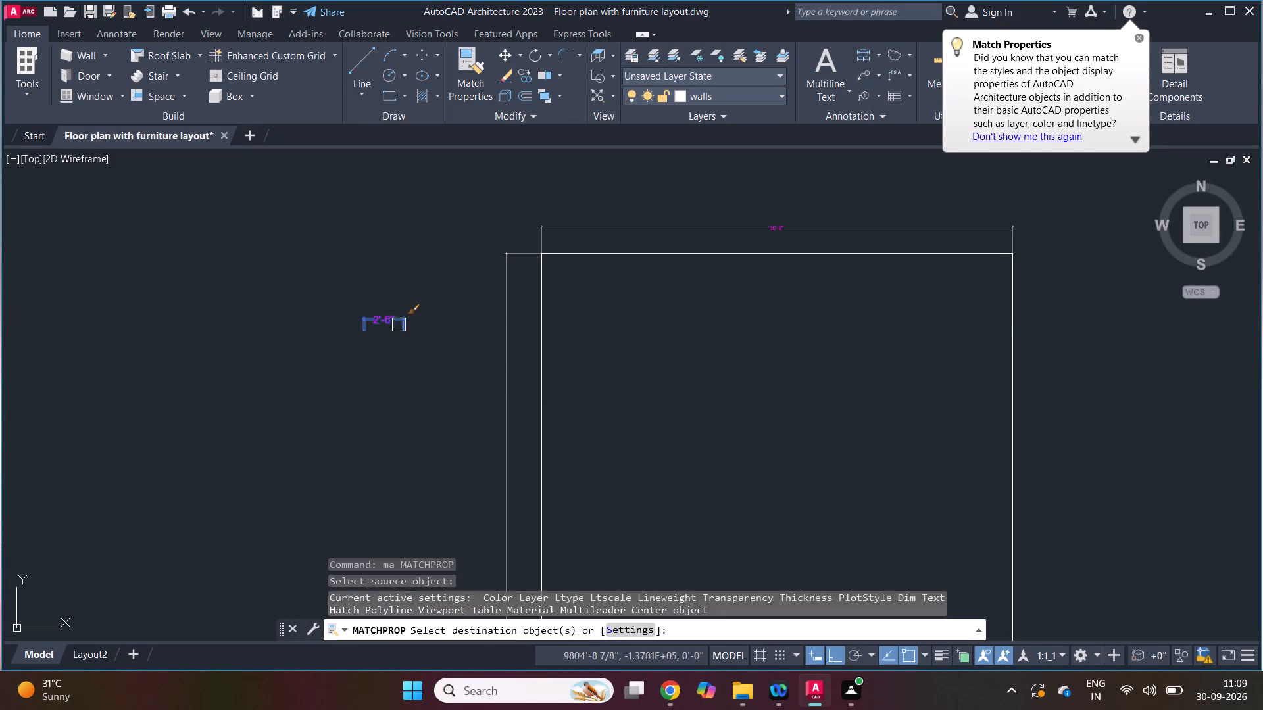
{"action": "left_click", "coordinate": [513, 325]}
{"action": "left_click_drag", "start_coordinate": [462, 328], "coordinate": [460, 337]}
{"action": "left_click", "coordinate": [774, 229]}
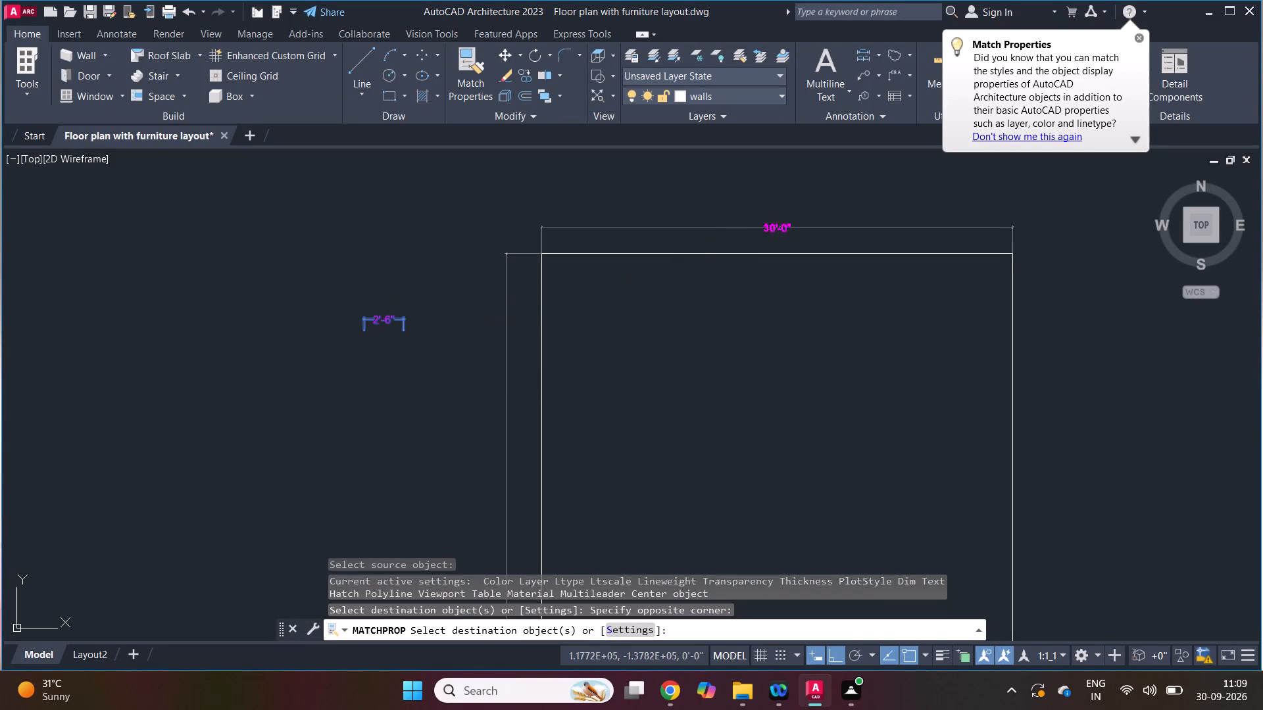
{"action": "scroll", "coordinate": [697, 247], "scroll_direction": "down", "scroll_amount": 2}
{"action": "scroll", "coordinate": [643, 448], "scroll_direction": "up", "scroll_amount": 3}
{"action": "left_click", "coordinate": [562, 418]}
{"action": "key", "text": "Escape"}
{"action": "scroll", "coordinate": [555, 457], "scroll_direction": "down", "scroll_amount": 2}
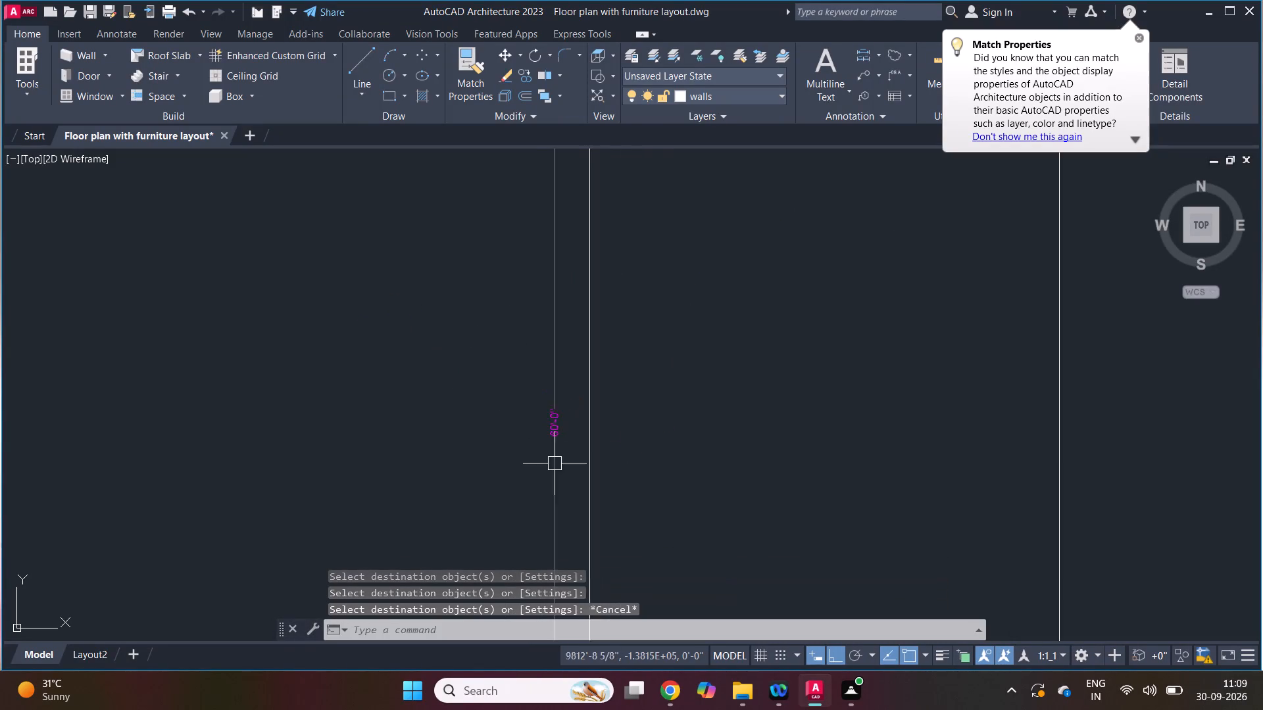
Erase the small 2'-6" dimension beside the boundary rectangle.
{"action": "key", "text": "e"}
{"action": "key", "text": "space"}
{"action": "left_click", "coordinate": [493, 186]}
{"action": "key", "text": "space"}
{"action": "scroll", "coordinate": [488, 307], "scroll_direction": "down", "scroll_amount": 2}
{"action": "key", "text": "Escape"}
{"action": "key", "text": "Escape"}
{"action": "key", "text": "Escape"}
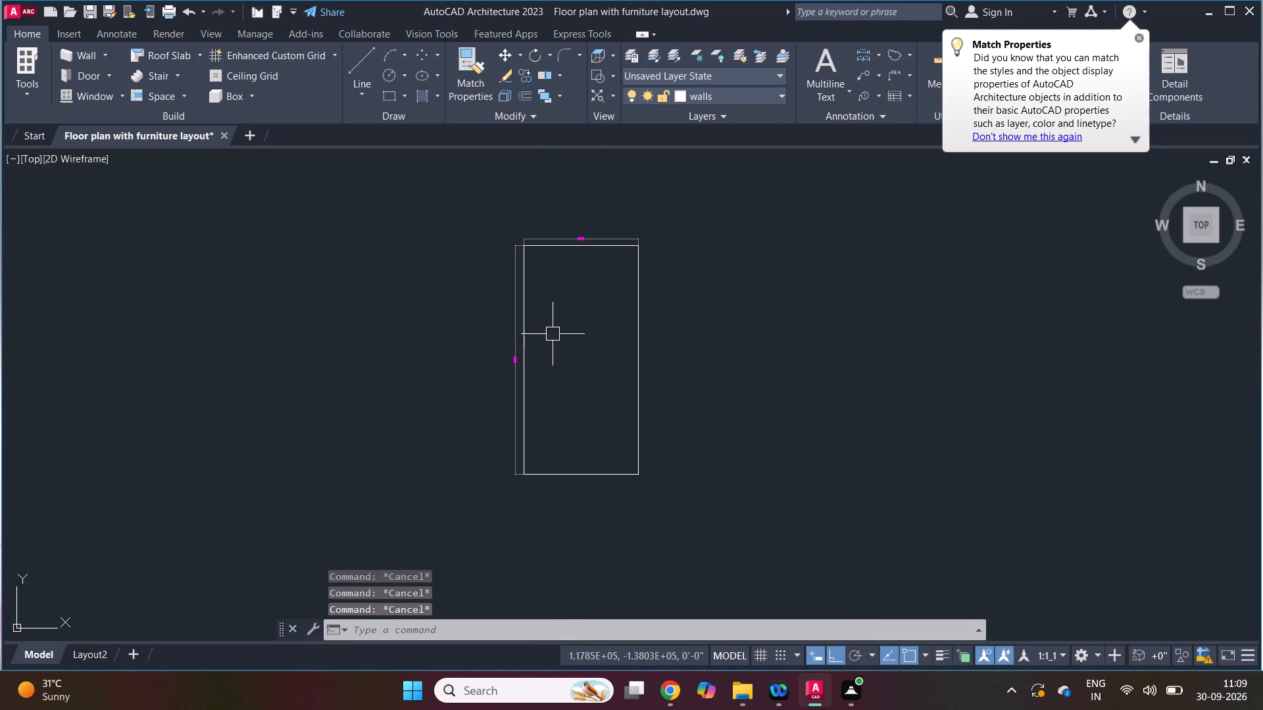
{"action": "key", "text": "Escape"}
Join the four boundary lines into a single closed polyline.
{"action": "key", "text": "j"}
{"action": "key", "text": "space"}
{"action": "left_click_drag", "start_coordinate": [651, 494], "coordinate": [647, 486]}
{"action": "left_click_drag", "start_coordinate": [626, 461], "coordinate": [621, 451]}
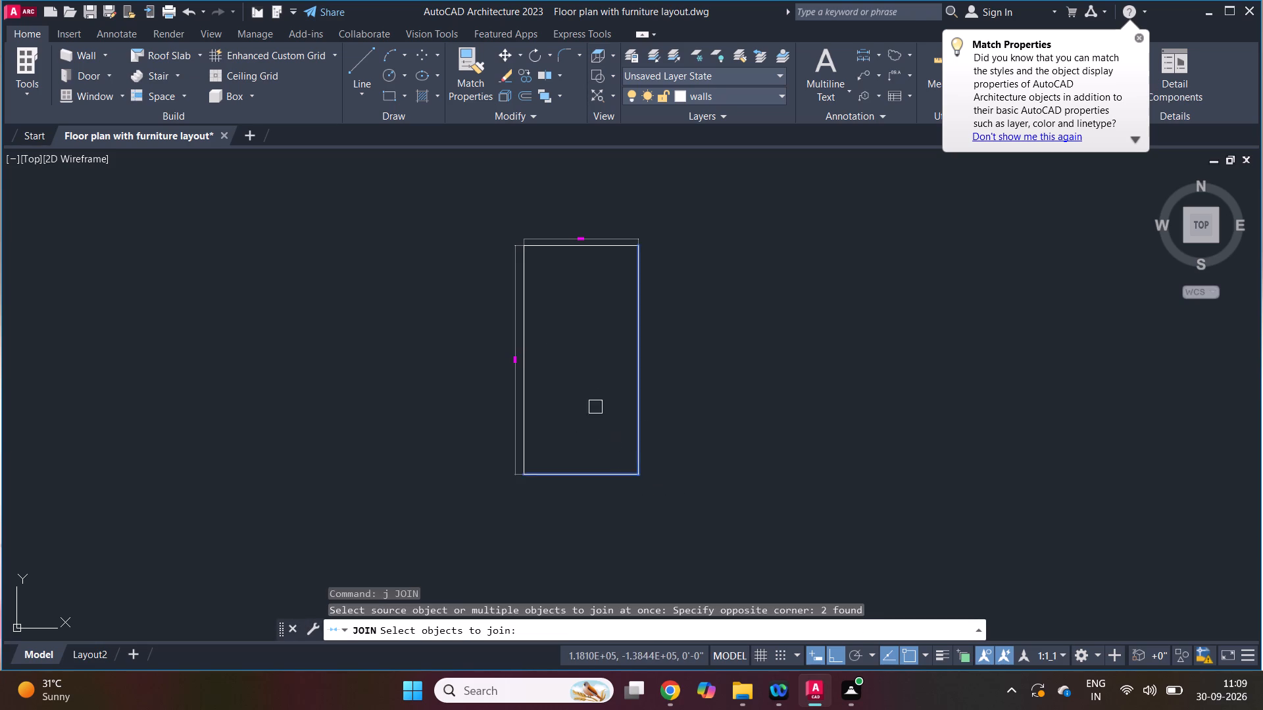
{"action": "scroll", "coordinate": [526, 245], "scroll_direction": "up", "scroll_amount": 2}
{"action": "left_click", "coordinate": [557, 248]}
{"action": "left_click", "coordinate": [521, 288]}
{"action": "key", "text": "space"}
{"action": "left_click", "coordinate": [521, 302]}
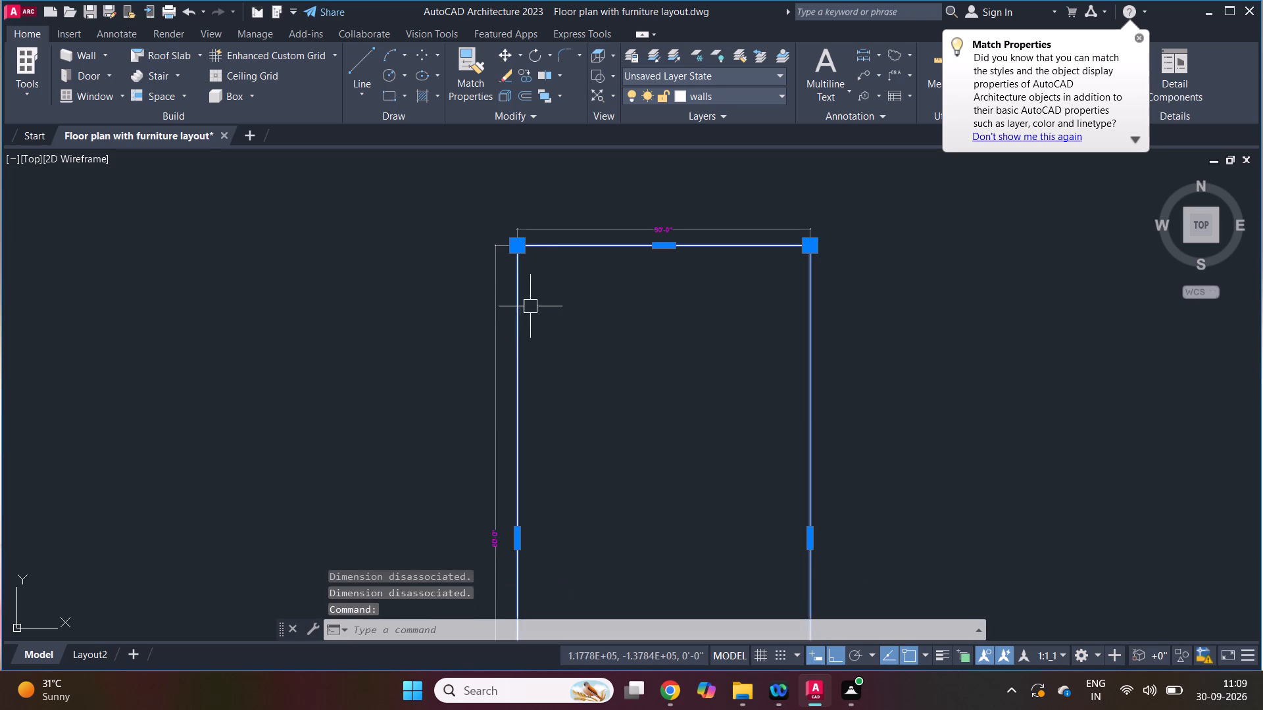
{"action": "key", "text": "Escape"}
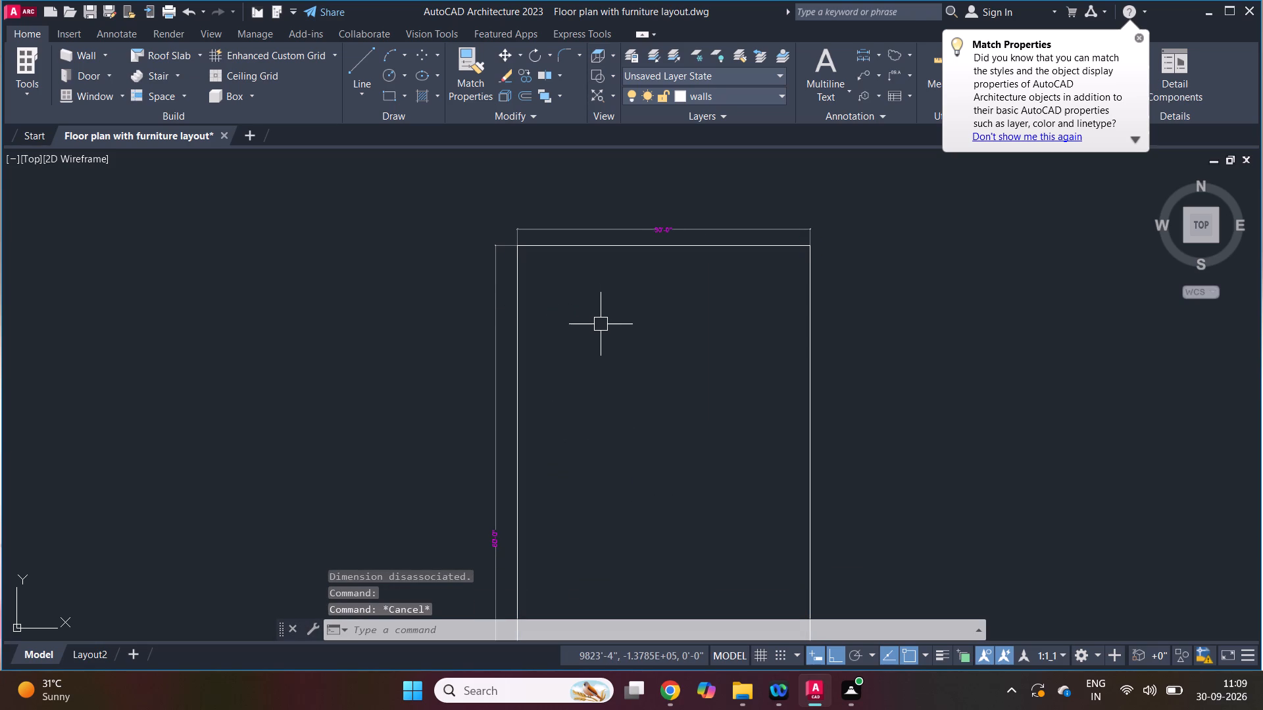
Offset the outer boundary 9" inward to form the external walls.
{"action": "key", "text": "o"}
{"action": "key", "text": "space"}
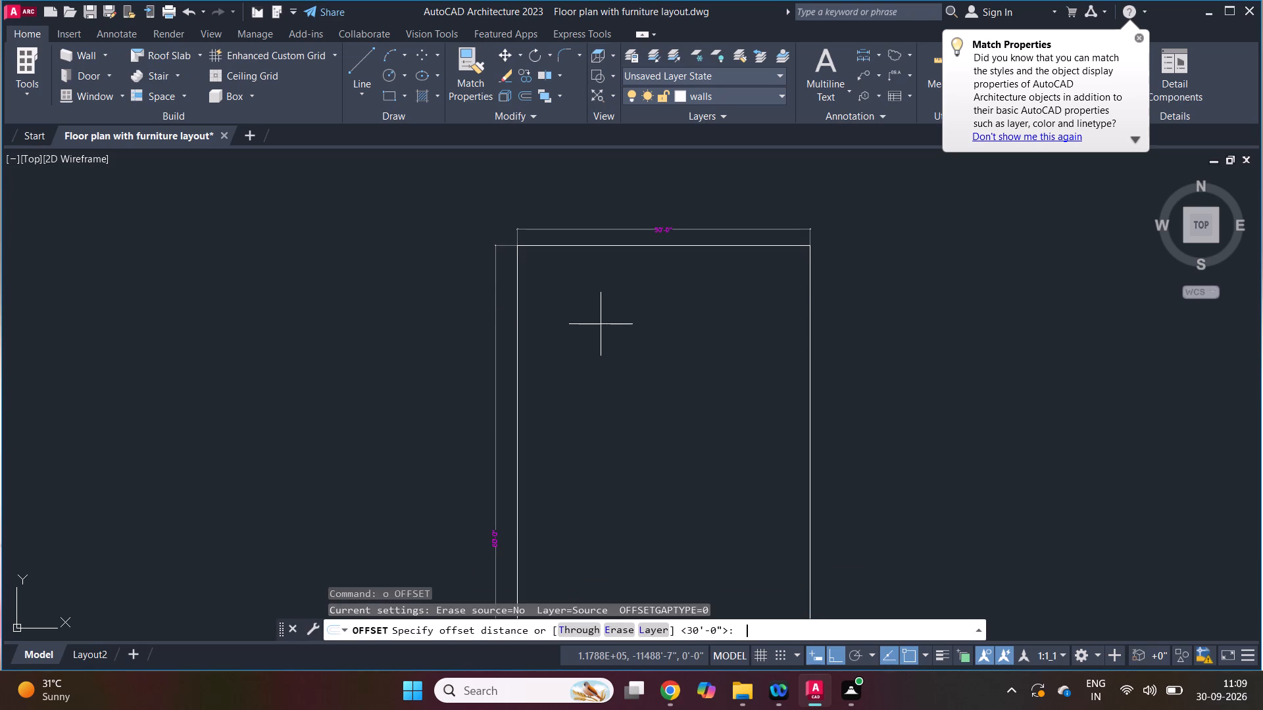
{"action": "type", "text": "9"}
{"action": "key", "text": "space"}
{"action": "left_click_drag", "start_coordinate": [595, 250], "coordinate": [595, 258]}
{"action": "left_click", "coordinate": [594, 279]}
{"action": "key", "text": "Escape"}
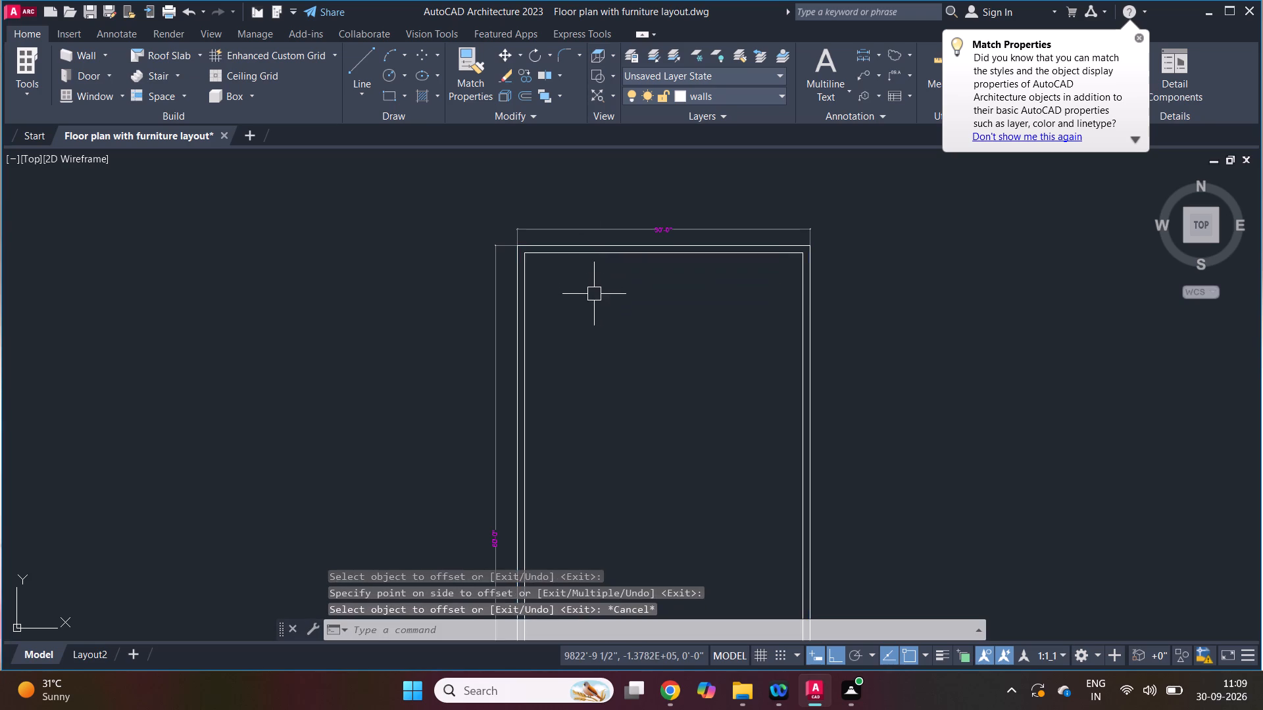
{"action": "scroll", "coordinate": [593, 310], "scroll_direction": "down", "scroll_amount": 2}
{"action": "key", "text": "Escape"}
Explode the inner wall rectangle into separate lines.
{"action": "scroll", "coordinate": [608, 415], "scroll_direction": "up", "scroll_amount": 1}
{"action": "key", "text": "x"}
{"action": "key", "text": "space"}
{"action": "scroll", "coordinate": [549, 344], "scroll_direction": "up", "scroll_amount": 1}
{"action": "left_click", "coordinate": [541, 344]}
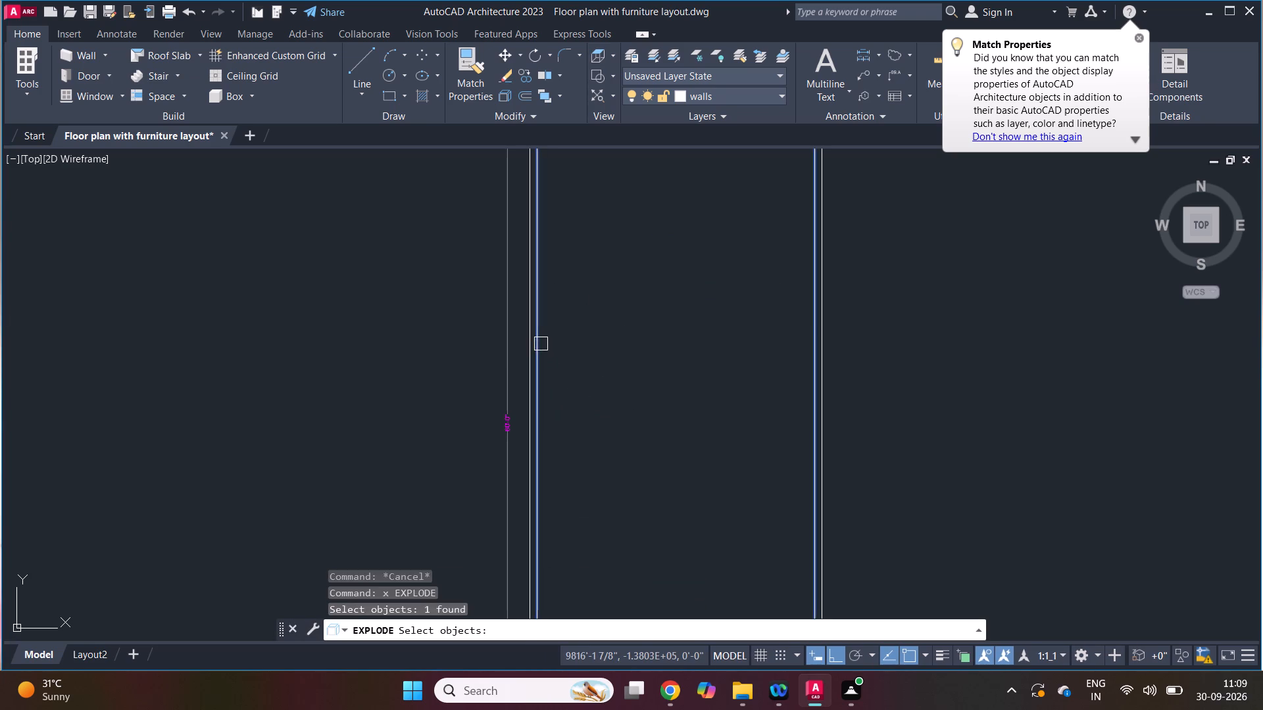
{"action": "key", "text": "space"}
{"action": "scroll", "coordinate": [570, 388], "scroll_direction": "down", "scroll_amount": 2}
Check the toilet sizes on the reference plan PDF in Chrome, and save the AutoCAD drawing.
{"action": "left_click", "coordinate": [670, 701]}
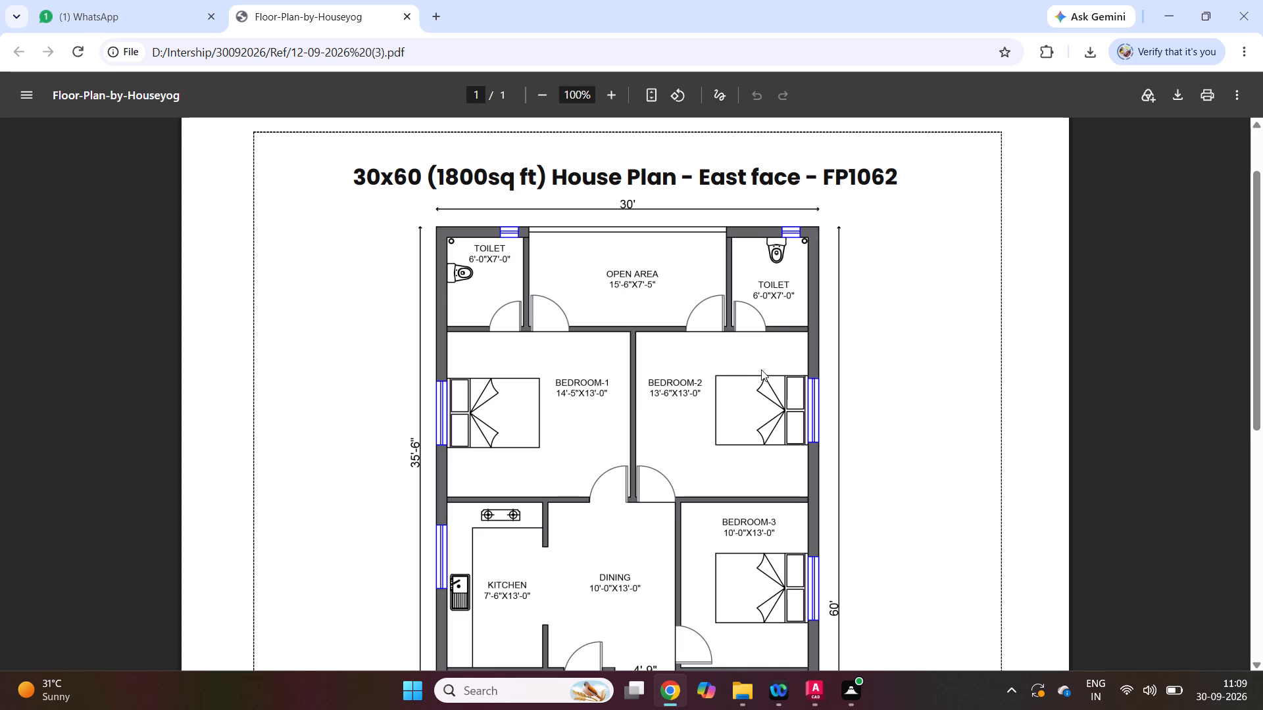
{"action": "left_click", "coordinate": [673, 696]}
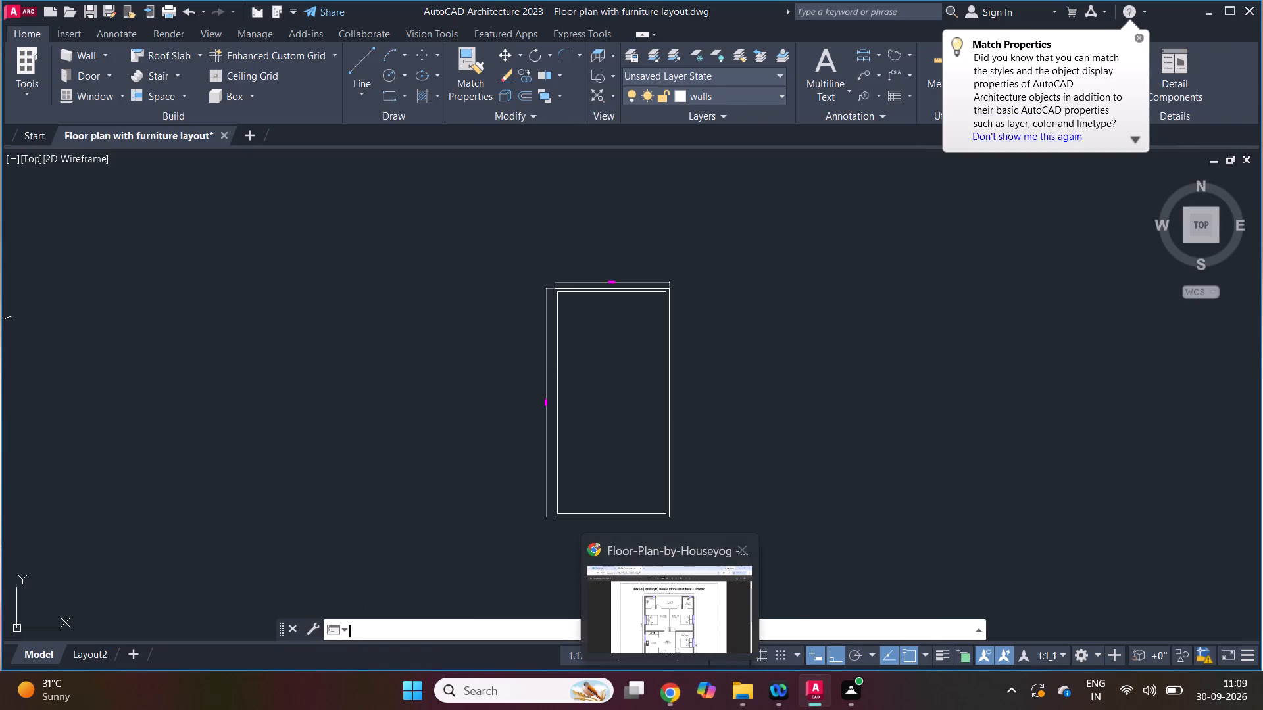
{"action": "key", "text": "ctrl+s"}
Offset the inner faces of the left and right external walls 6' inward for the two toilets' widths.
{"action": "scroll", "coordinate": [595, 303], "scroll_direction": "up", "scroll_amount": 2}
{"action": "key", "text": "Escape"}
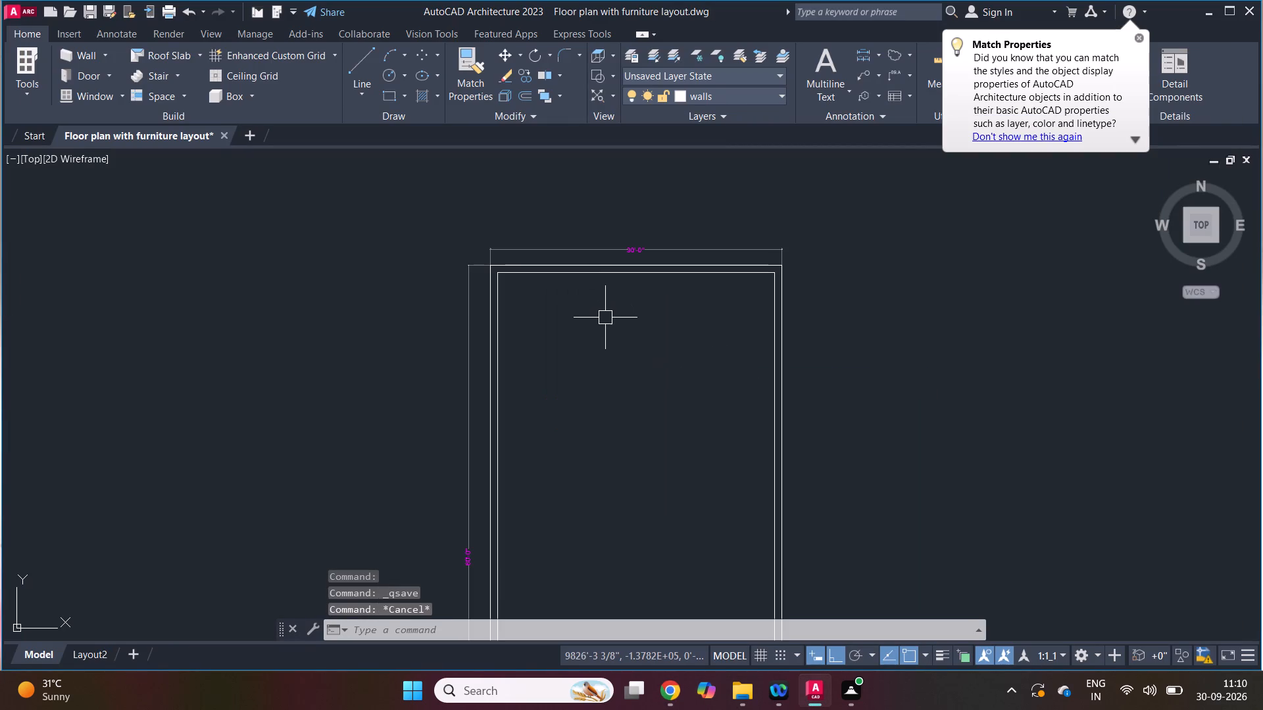
{"action": "type", "text": "z"}
{"action": "key", "text": "space"}
{"action": "type", "text": "6'"}
{"action": "key", "text": "Return"}
{"action": "scroll", "coordinate": [502, 291], "scroll_direction": "up", "scroll_amount": 2}
{"action": "left_click_drag", "start_coordinate": [491, 302], "coordinate": [511, 305]}
{"action": "left_click", "coordinate": [541, 311]}
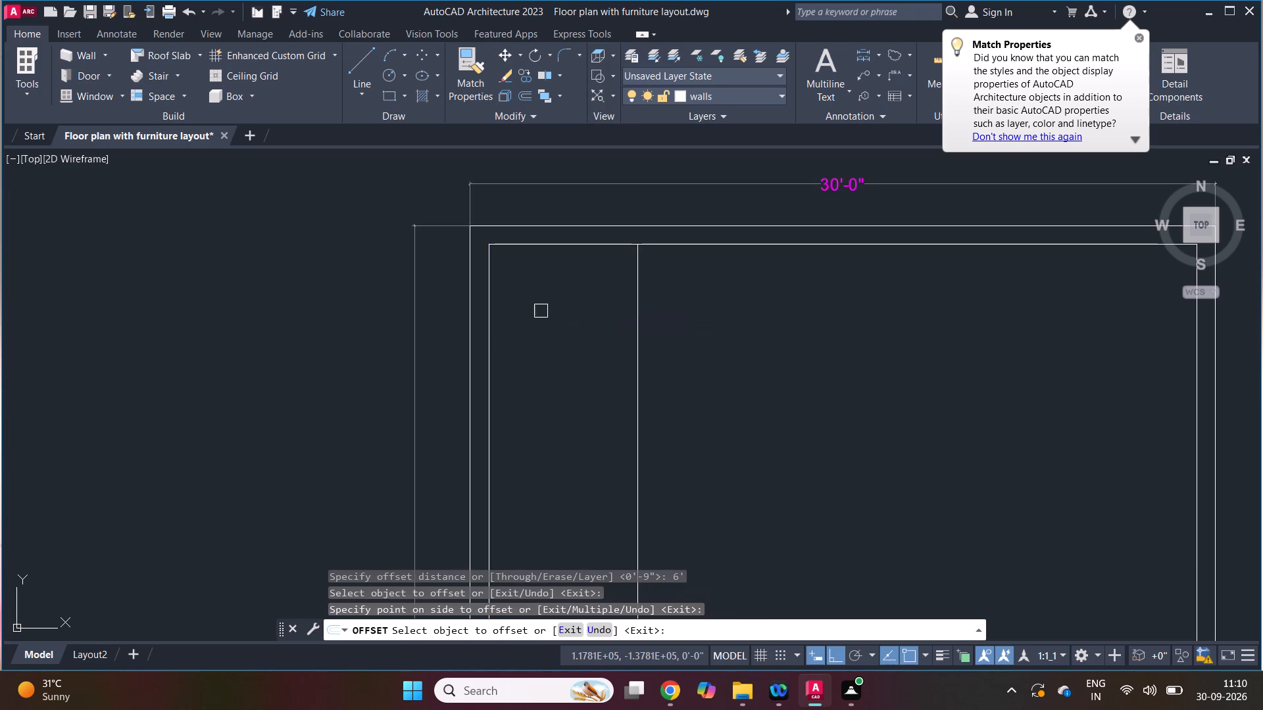
{"action": "scroll", "coordinate": [537, 327], "scroll_direction": "down", "scroll_amount": 1}
{"action": "scroll", "coordinate": [925, 346], "scroll_direction": "up", "scroll_amount": 1}
{"action": "left_click", "coordinate": [959, 346]}
{"action": "left_click", "coordinate": [924, 352]}
{"action": "key", "text": "Escape"}
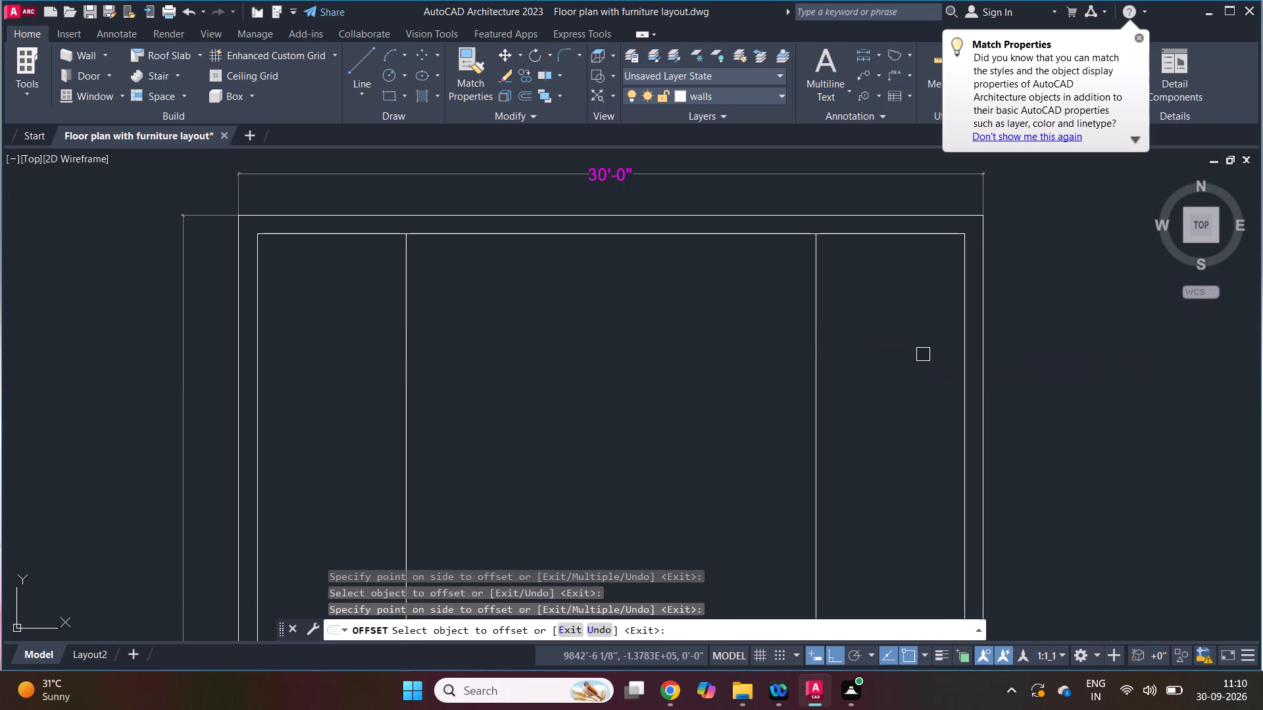
Check the toilet depth on the reference plan and offset the top wall's inner face 7' downward.
{"action": "left_click", "coordinate": [668, 694]}
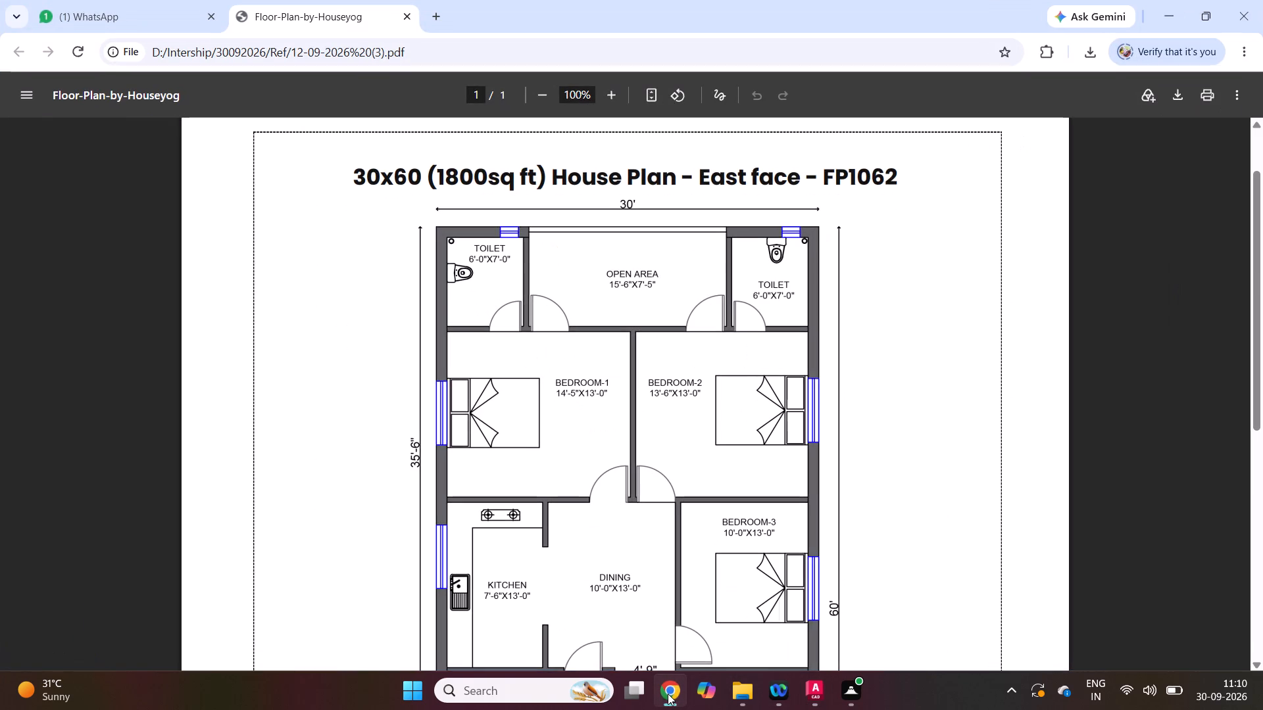
{"action": "left_click", "coordinate": [668, 694]}
{"action": "key", "text": "Escape"}
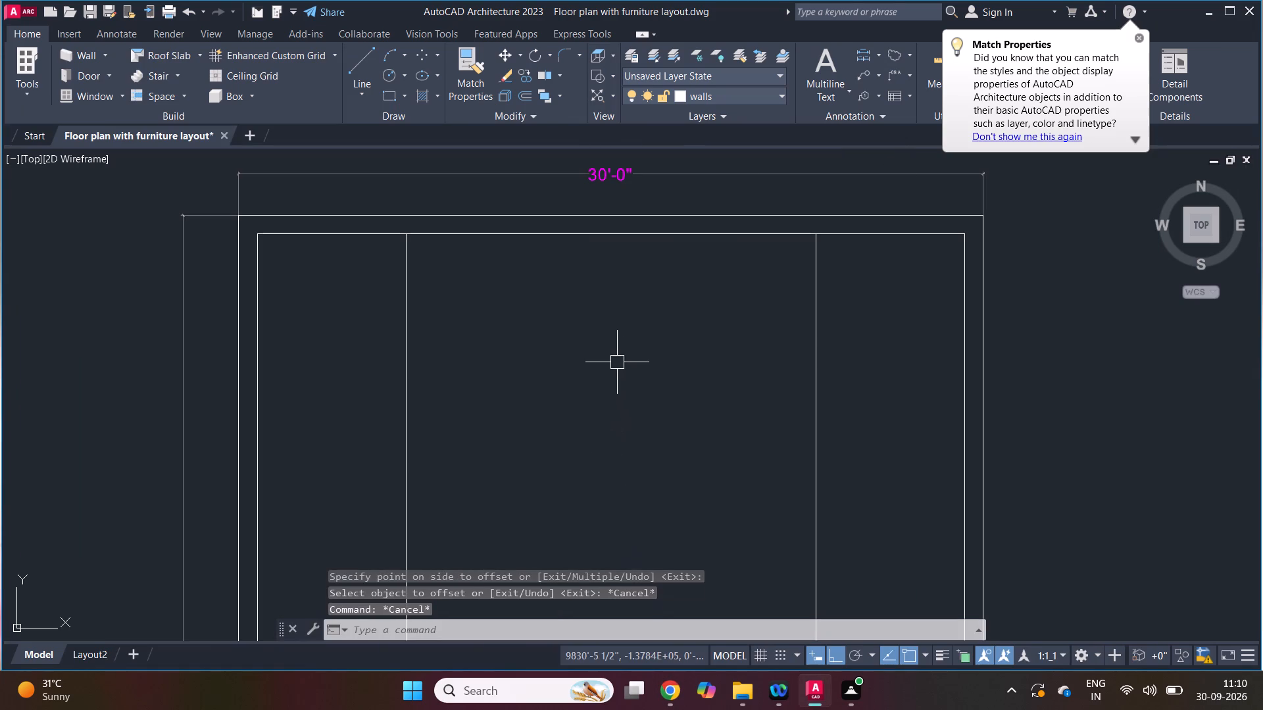
{"action": "type", "text": "z"}
{"action": "key", "text": "space"}
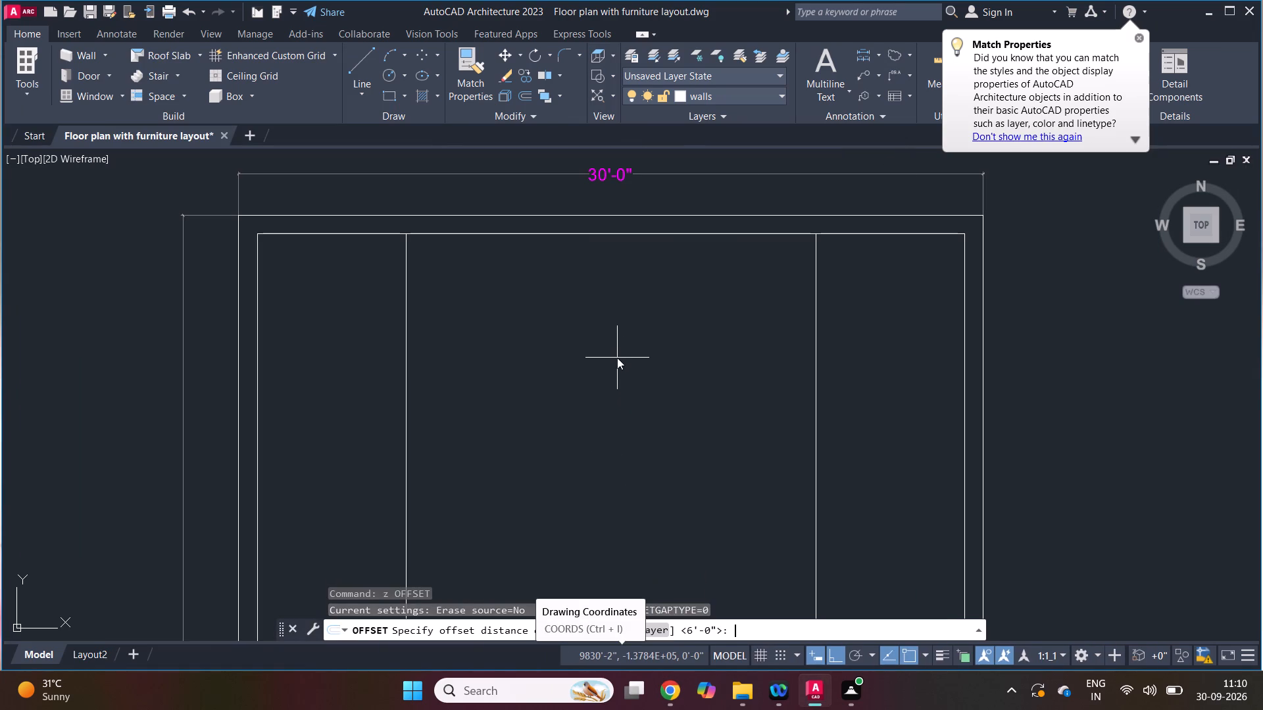
{"action": "type", "text": "7'"}
{"action": "key", "text": "space"}
{"action": "left_click_drag", "start_coordinate": [636, 232], "coordinate": [634, 243]}
{"action": "left_click", "coordinate": [630, 264]}
{"action": "key", "text": "Escape"}
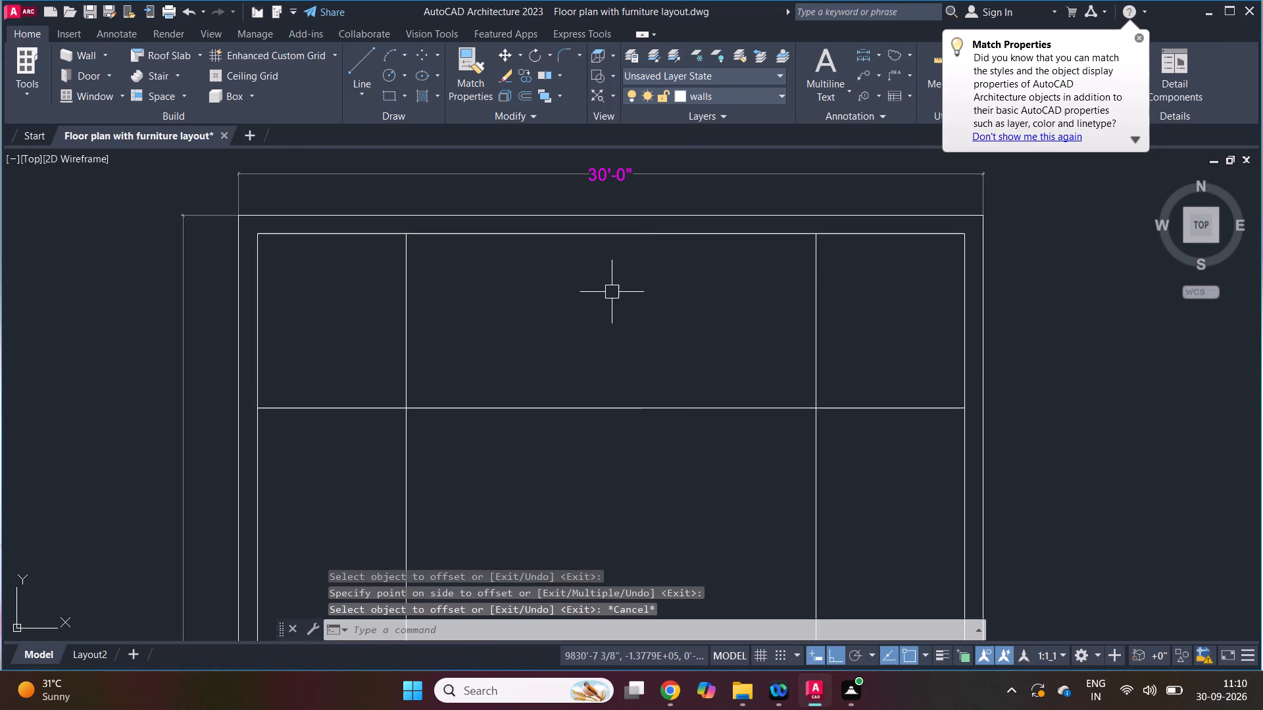
{"action": "key", "text": "Escape"}
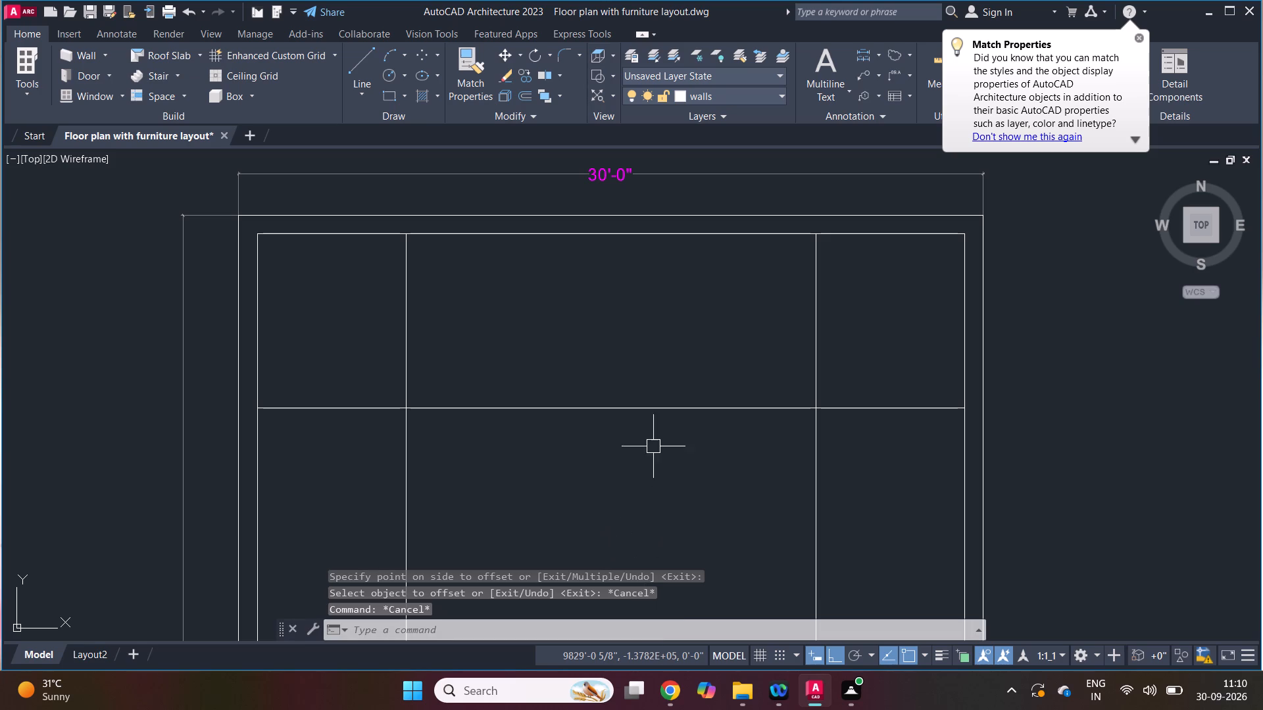
Offset the two vertical toilet lines and the horizontal line 6" away from the toilets to form partition walls.
{"action": "key", "text": "z"}
{"action": "key", "text": "space"}
{"action": "type", "text": "6"}
{"action": "key", "text": "space"}
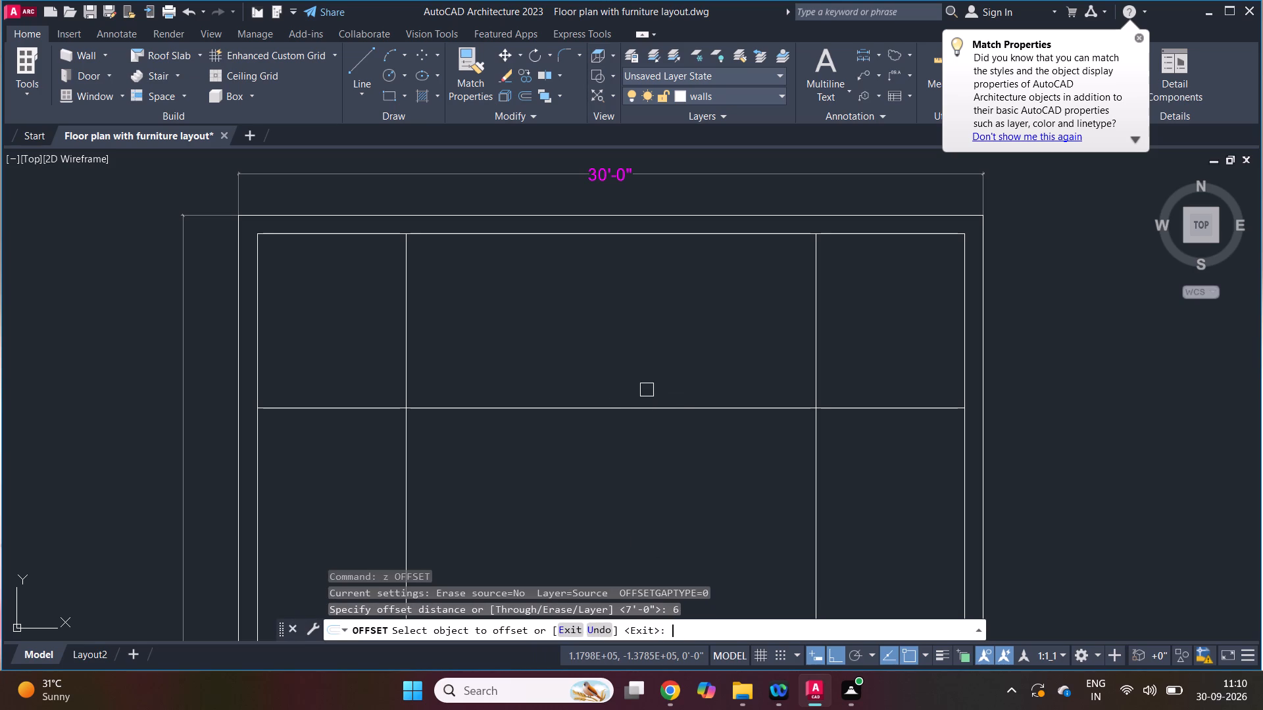
{"action": "left_click", "coordinate": [410, 363]}
{"action": "left_click", "coordinate": [457, 368]}
{"action": "left_click_drag", "start_coordinate": [460, 412], "coordinate": [463, 422]}
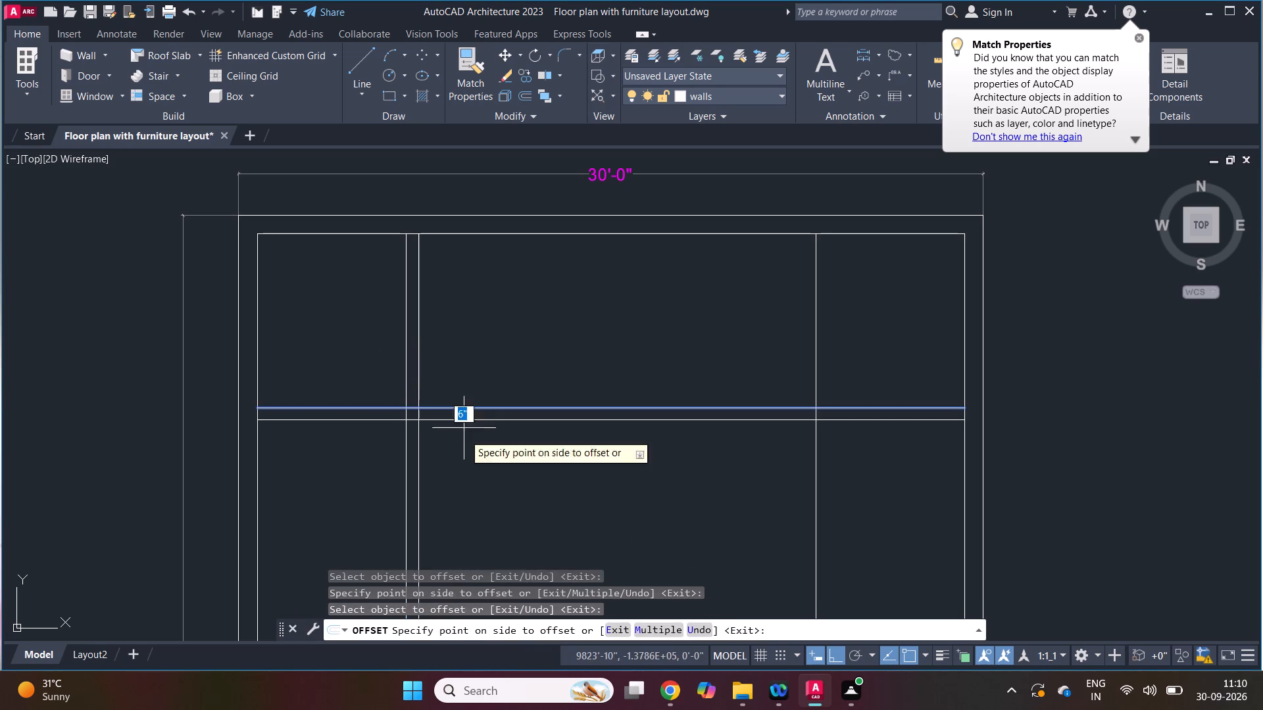
{"action": "left_click_drag", "start_coordinate": [464, 443], "coordinate": [473, 456]}
{"action": "left_click_drag", "start_coordinate": [814, 356], "coordinate": [807, 357]}
{"action": "left_click", "coordinate": [783, 361]}
{"action": "key", "text": "Escape"}
{"action": "key", "text": "Escape"}
Trim the two vertical toilet partitions' lines below the horizontal partition wall.
{"action": "scroll", "coordinate": [683, 347], "scroll_direction": "down", "scroll_amount": 1}
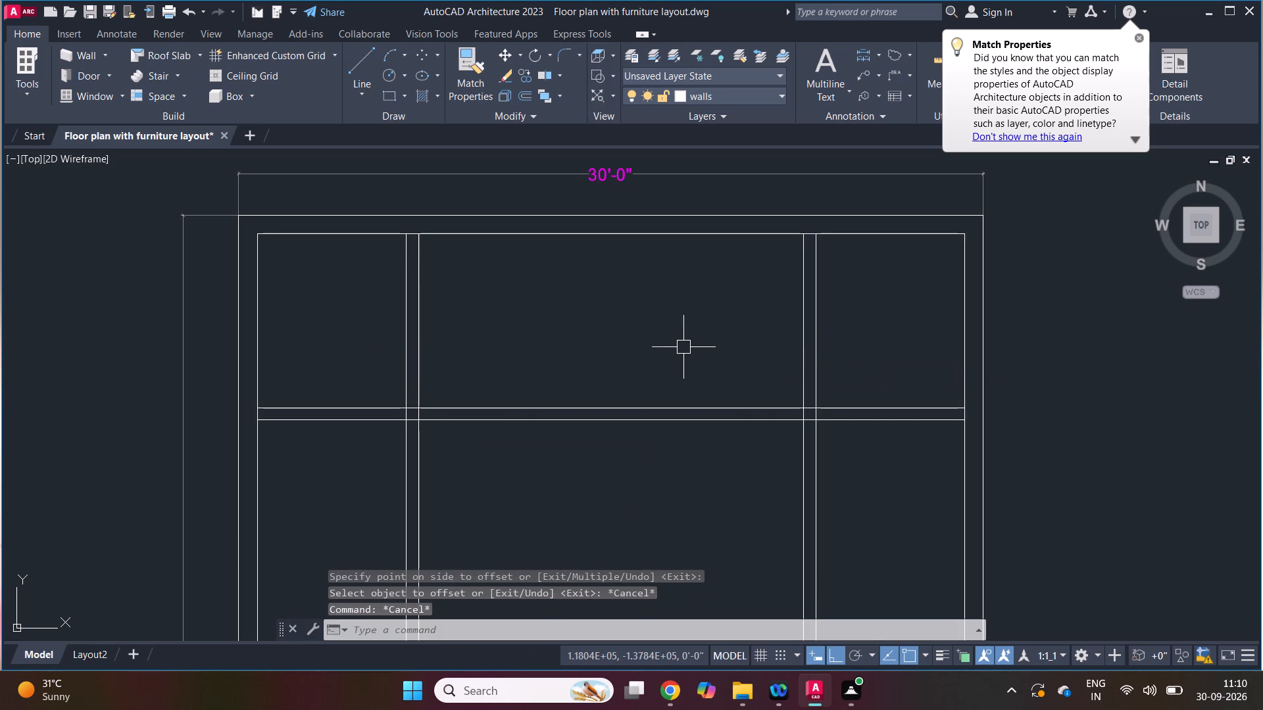
{"action": "key", "text": "t"}
{"action": "key", "text": "r"}
{"action": "key", "text": "space"}
{"action": "key", "text": "space"}
{"action": "left_click_drag", "start_coordinate": [796, 431], "coordinate": [776, 436]}
{"action": "left_click_drag", "start_coordinate": [503, 442], "coordinate": [519, 444]}
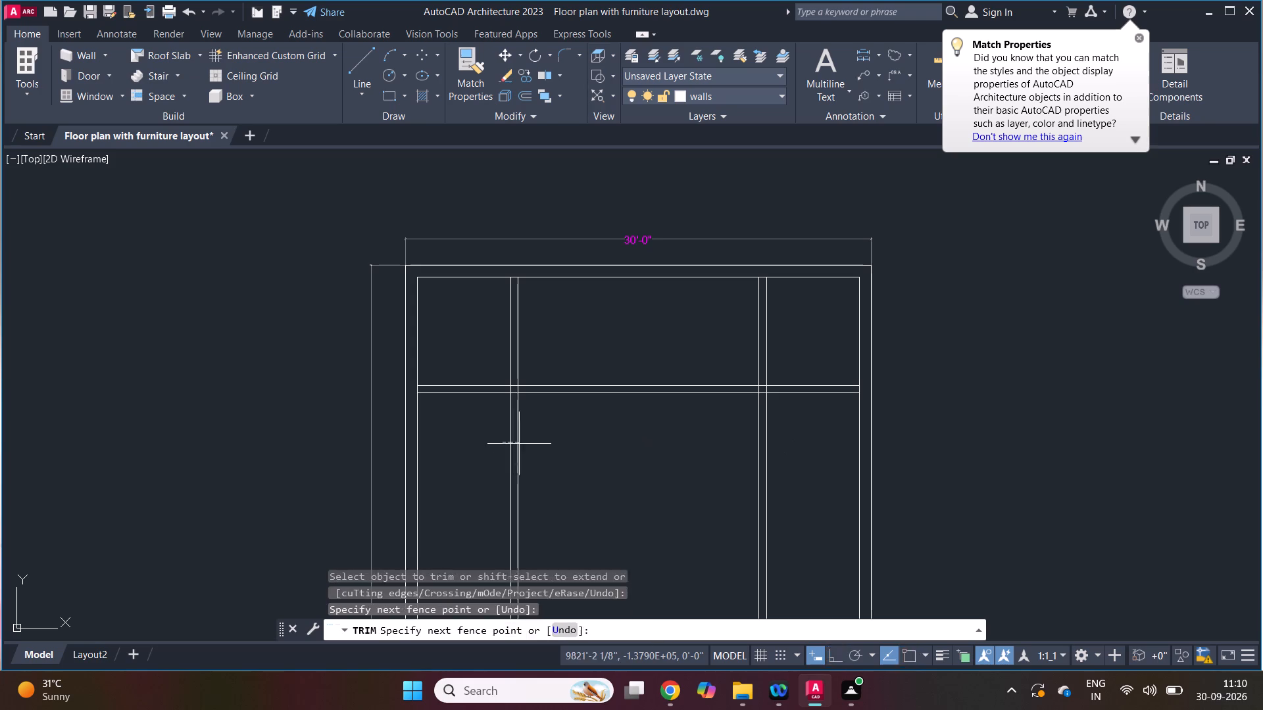
{"action": "left_click", "coordinate": [522, 450]}
{"action": "left_click_drag", "start_coordinate": [703, 453], "coordinate": [715, 453]}
{"action": "left_click", "coordinate": [764, 446]}
{"action": "left_click", "coordinate": [774, 442]}
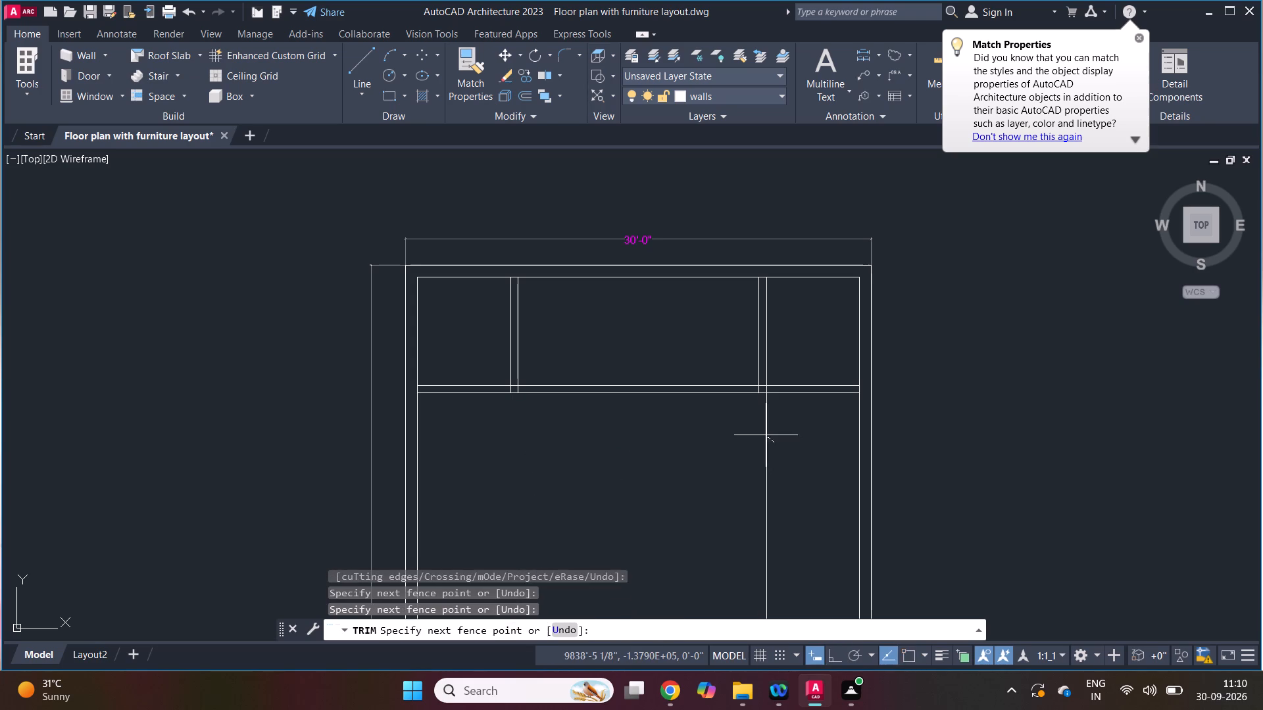
{"action": "left_click", "coordinate": [751, 431]}
{"action": "key", "text": "Escape"}
{"action": "key", "text": "Escape"}
{"action": "scroll", "coordinate": [673, 333], "scroll_direction": "up", "scroll_amount": 1, "text": "ctrl"}
Save the drawing.
{"action": "key", "text": "ctrl+s"}
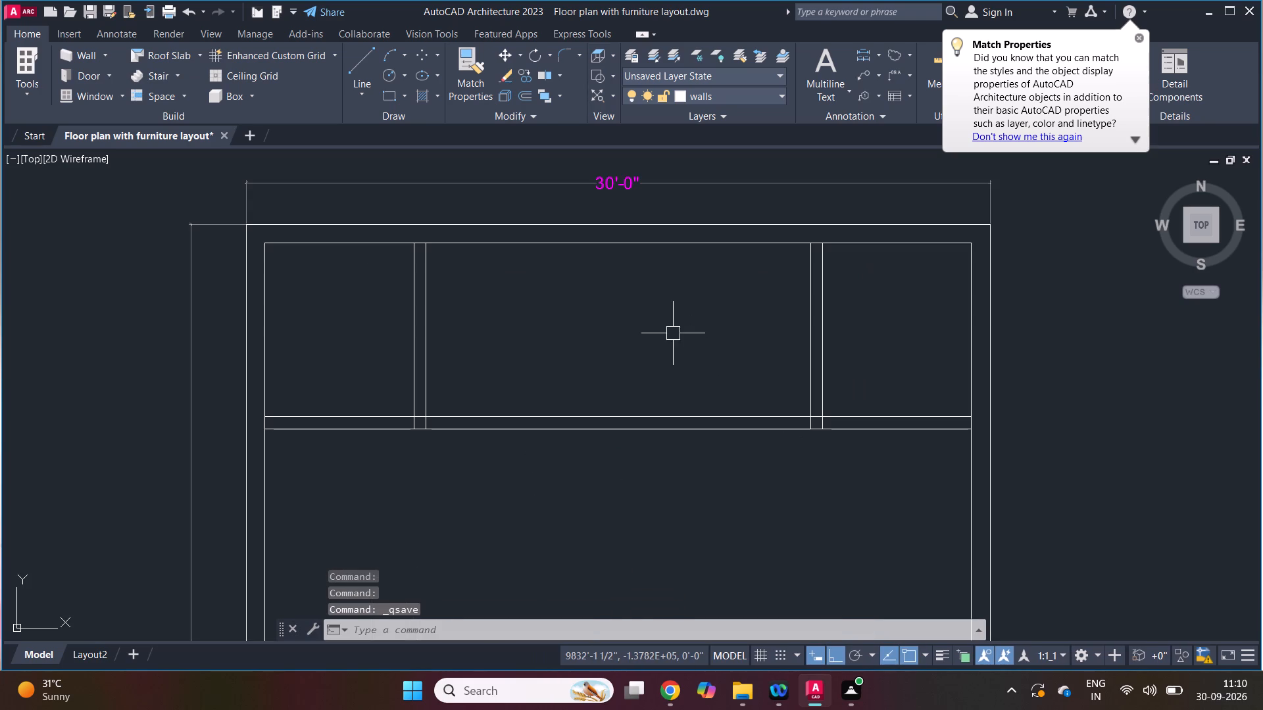
Check the open area on the reference plan and add a horizontal linear dimension between the two toilet partitions.
{"action": "left_click", "coordinate": [666, 689]}
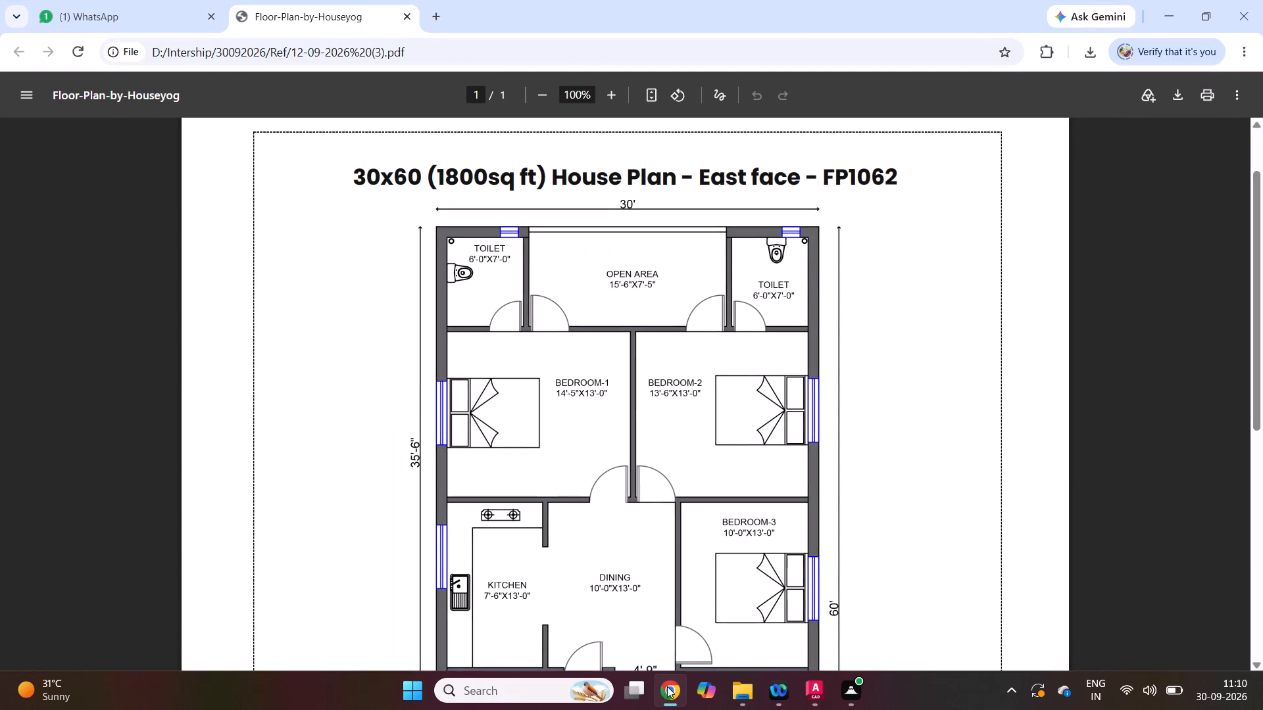
{"action": "left_click", "coordinate": [667, 686]}
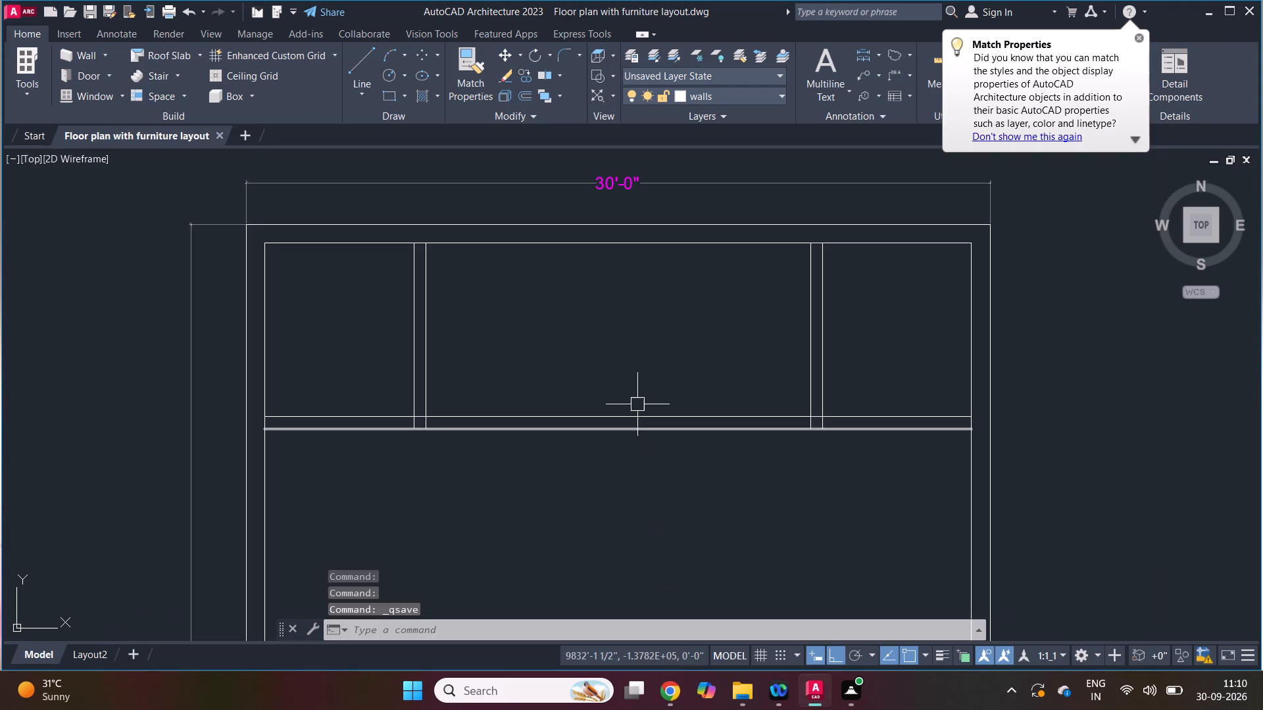
{"action": "key", "text": "Escape"}
{"action": "key", "text": "d"}
{"action": "key", "text": "l"}
{"action": "key", "text": "i"}
{"action": "key", "text": "space"}
{"action": "left_click_drag", "start_coordinate": [428, 339], "coordinate": [437, 339]}
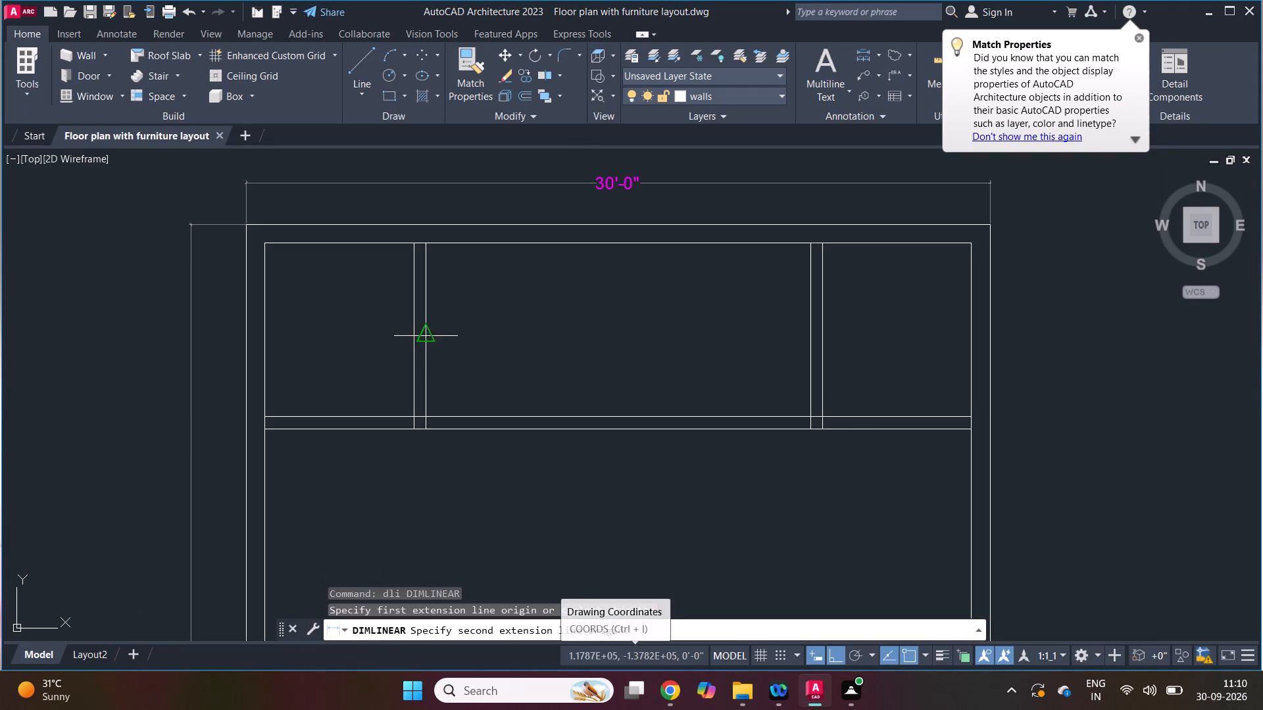
{"action": "left_click_drag", "start_coordinate": [437, 339], "coordinate": [434, 339]}
{"action": "left_click", "coordinate": [806, 337]}
{"action": "left_click", "coordinate": [779, 321]}
{"action": "key", "text": "Escape"}
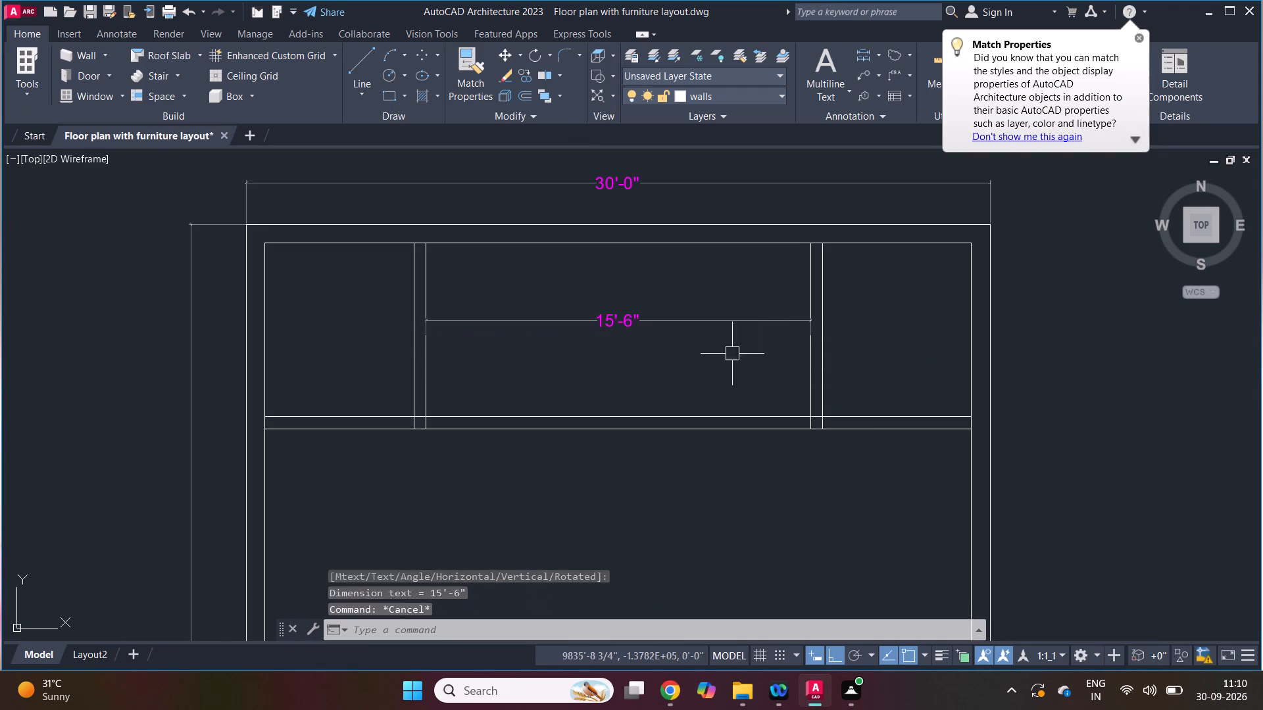
{"action": "key", "text": "Escape"}
{"action": "key", "text": "Escape"}
Check the bedroom sizes on the reference plan and offset the left external wall's inner line 14'5" into the house.
{"action": "left_click", "coordinate": [672, 692]}
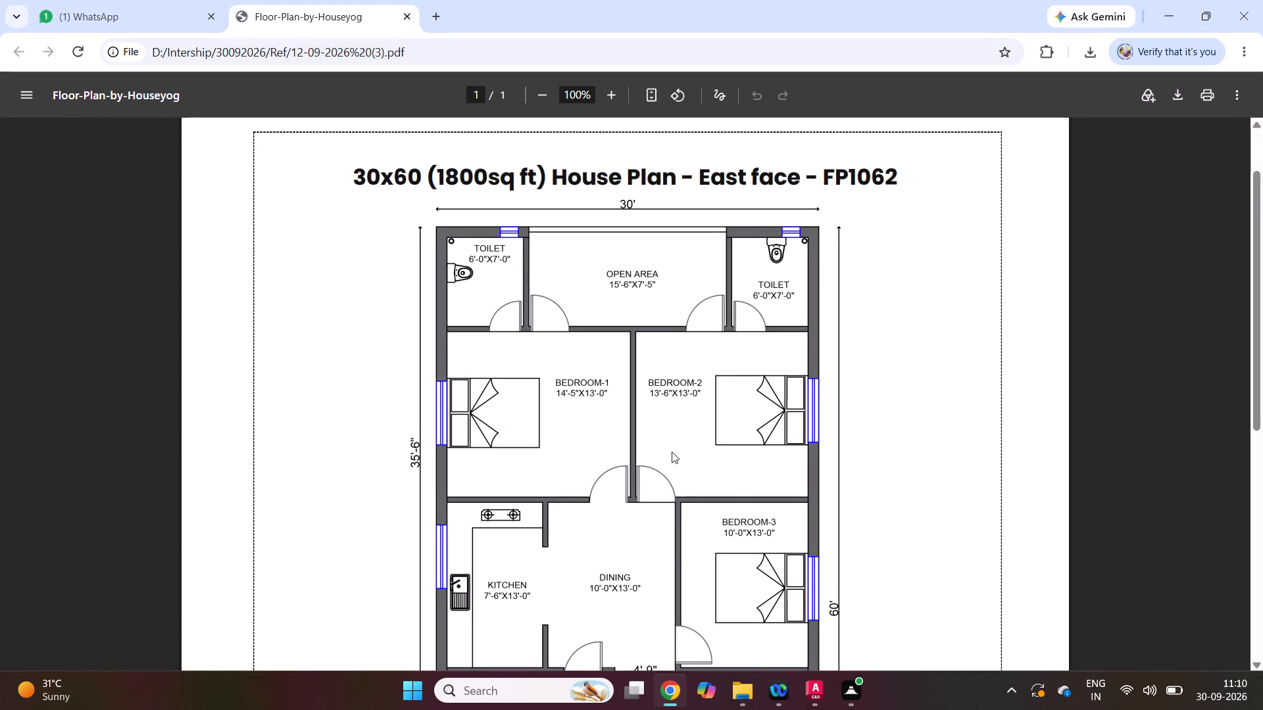
{"action": "scroll", "coordinate": [667, 452], "scroll_direction": "down", "scroll_amount": 1}
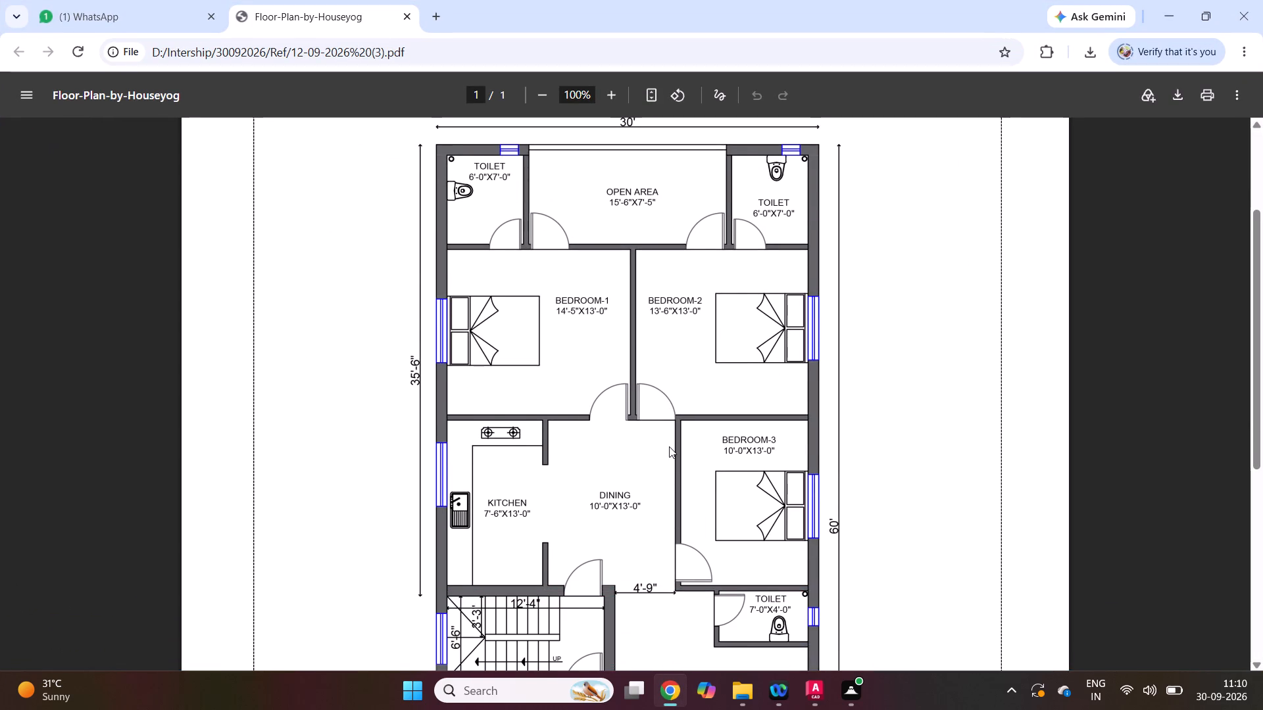
{"action": "left_click", "coordinate": [667, 688]}
{"action": "key", "text": "Escape"}
{"action": "scroll", "coordinate": [639, 393], "scroll_direction": "down", "scroll_amount": 3}
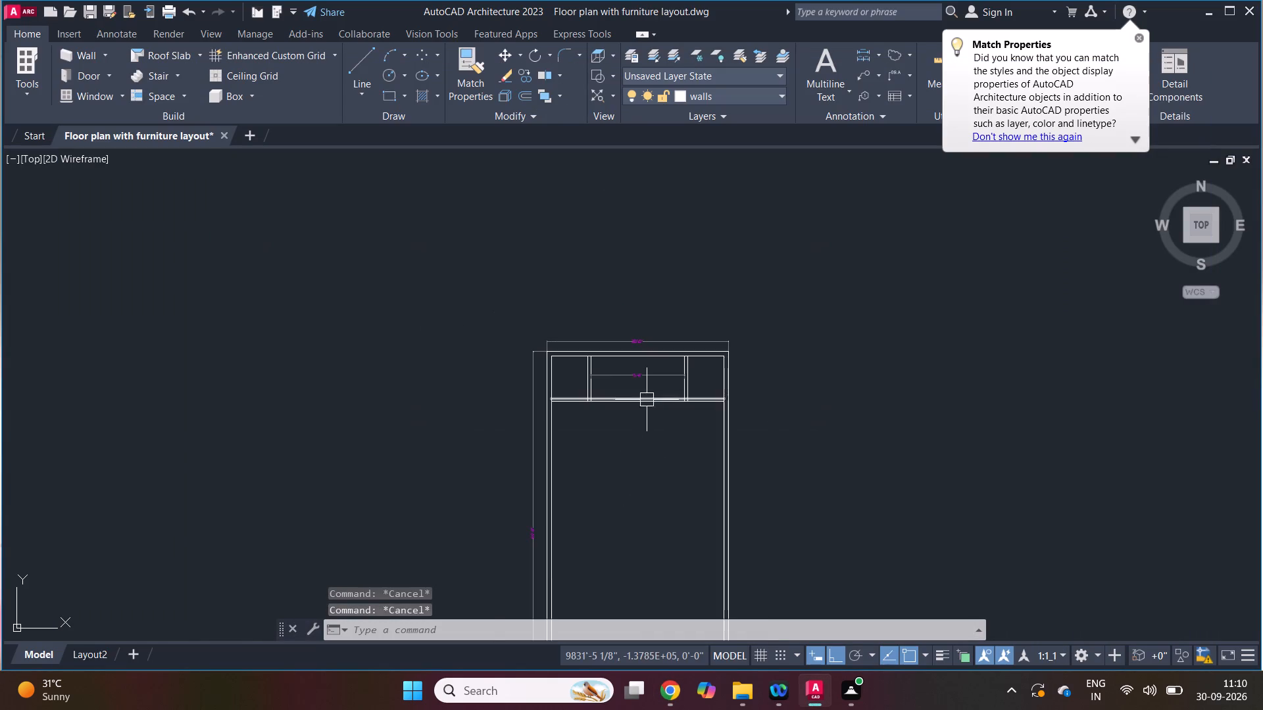
{"action": "scroll", "coordinate": [628, 419], "scroll_direction": "down", "scroll_amount": 2}
{"action": "scroll", "coordinate": [596, 451], "scroll_direction": "up", "scroll_amount": 3}
{"action": "scroll", "coordinate": [662, 369], "scroll_direction": "up", "scroll_amount": 1}
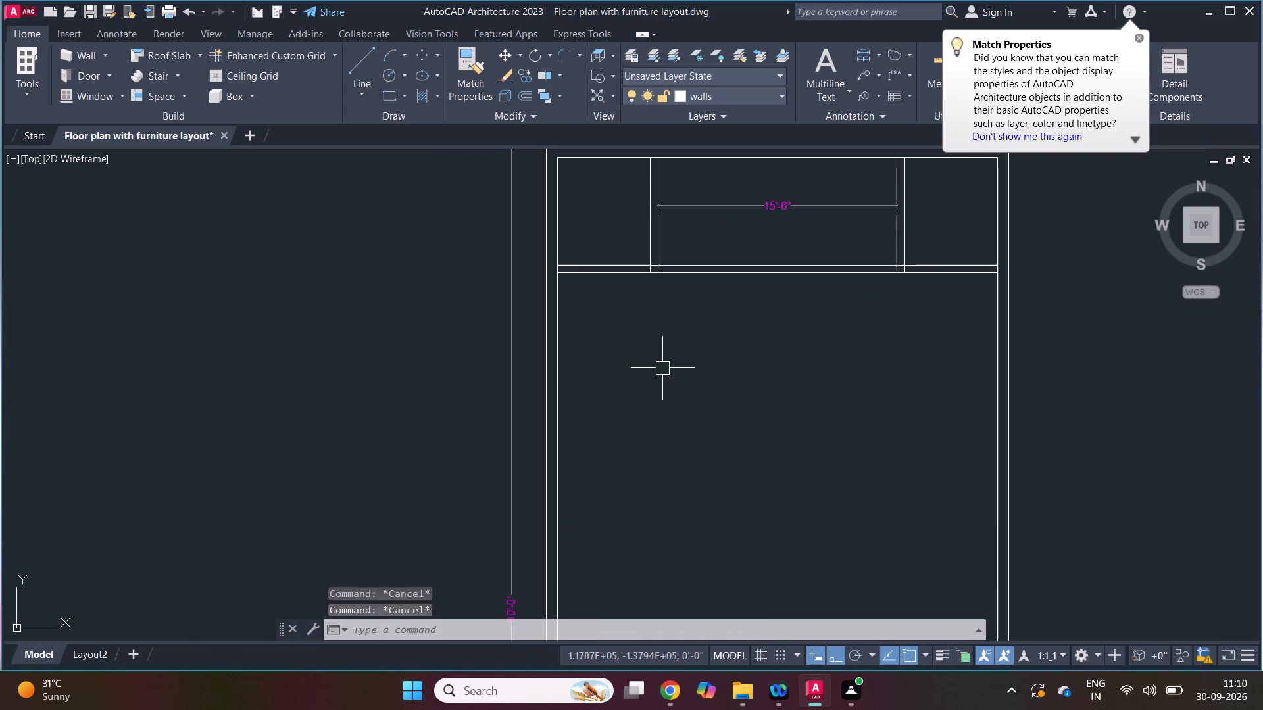
{"action": "type", "text": "z"}
{"action": "key", "text": "space"}
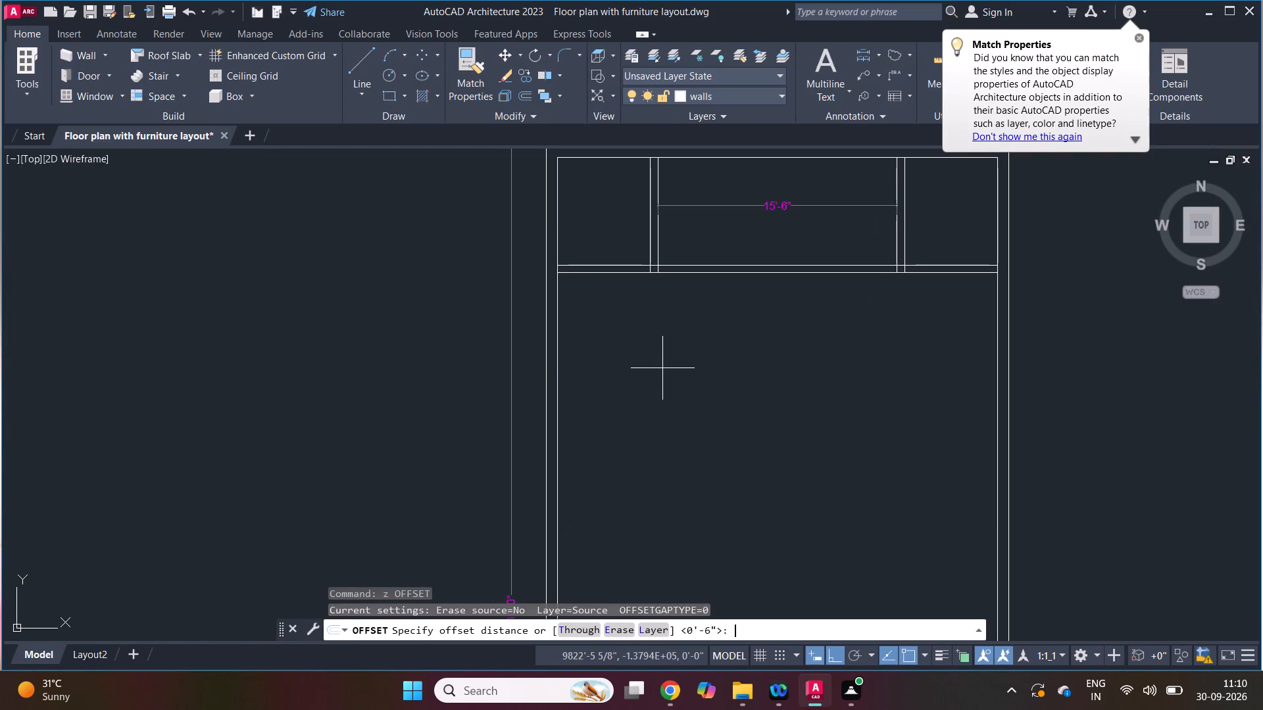
{"action": "key", "text": "4"}
{"action": "key", "text": "BackSpace"}
{"action": "type", "text": "14"}
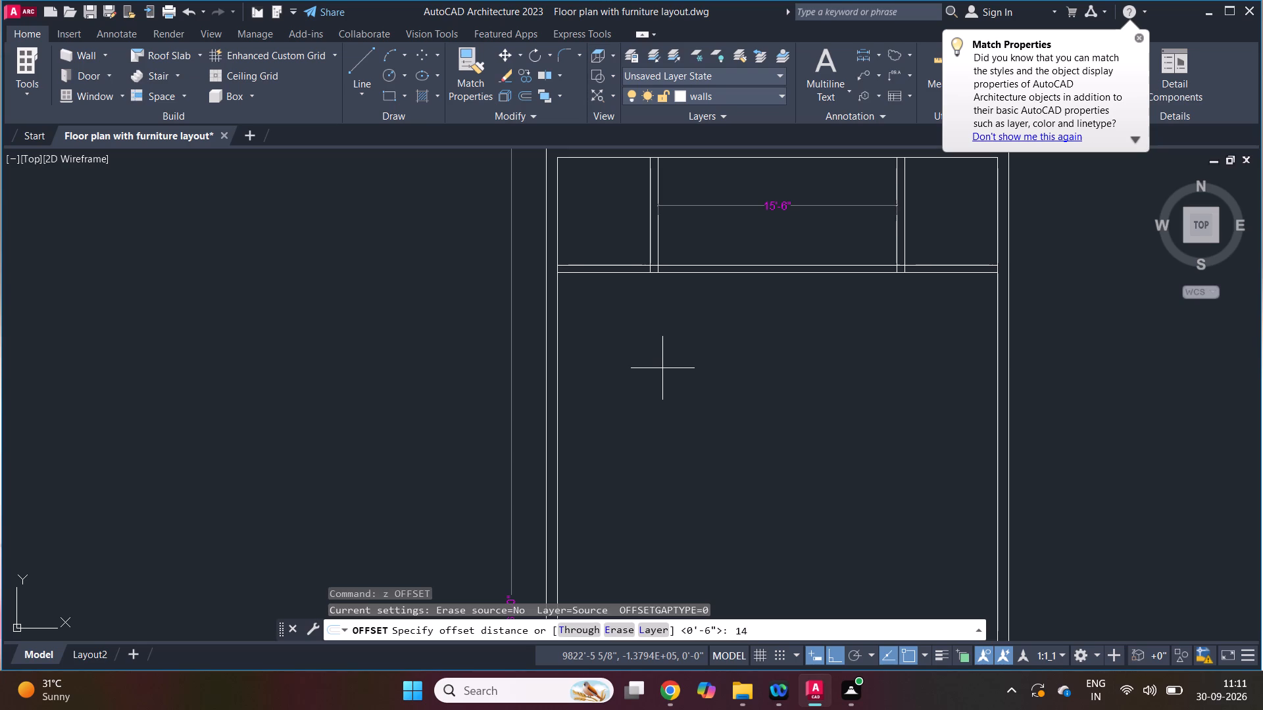
{"action": "key", "text": "apostrophe"}
{"action": "type", "text": "5"}
{"action": "key", "text": "space"}
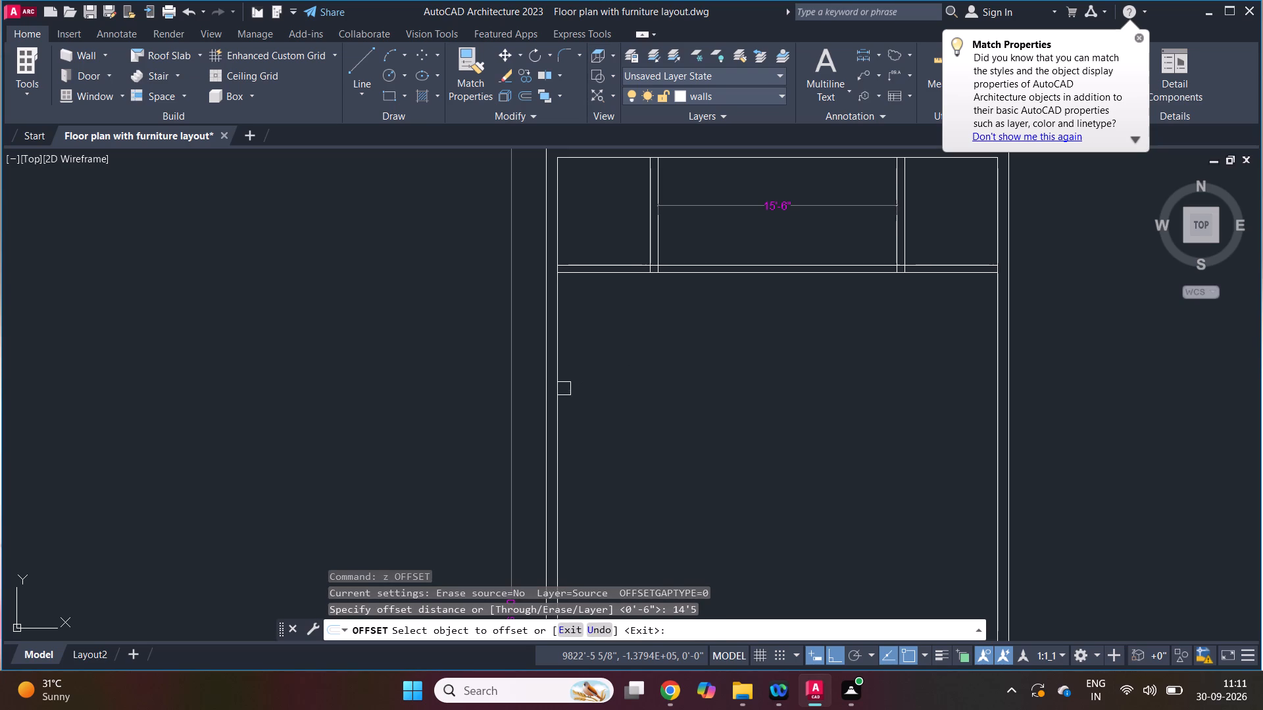
{"action": "left_click", "coordinate": [564, 389]}
{"action": "left_click", "coordinate": [656, 396]}
{"action": "key", "text": "Escape"}
Trim the new vertical bedroom line at the horizontal toilet partition and erase its leftover piece in the open area.
{"action": "key", "text": "t"}
{"action": "key", "text": "r"}
{"action": "key", "text": "space"}
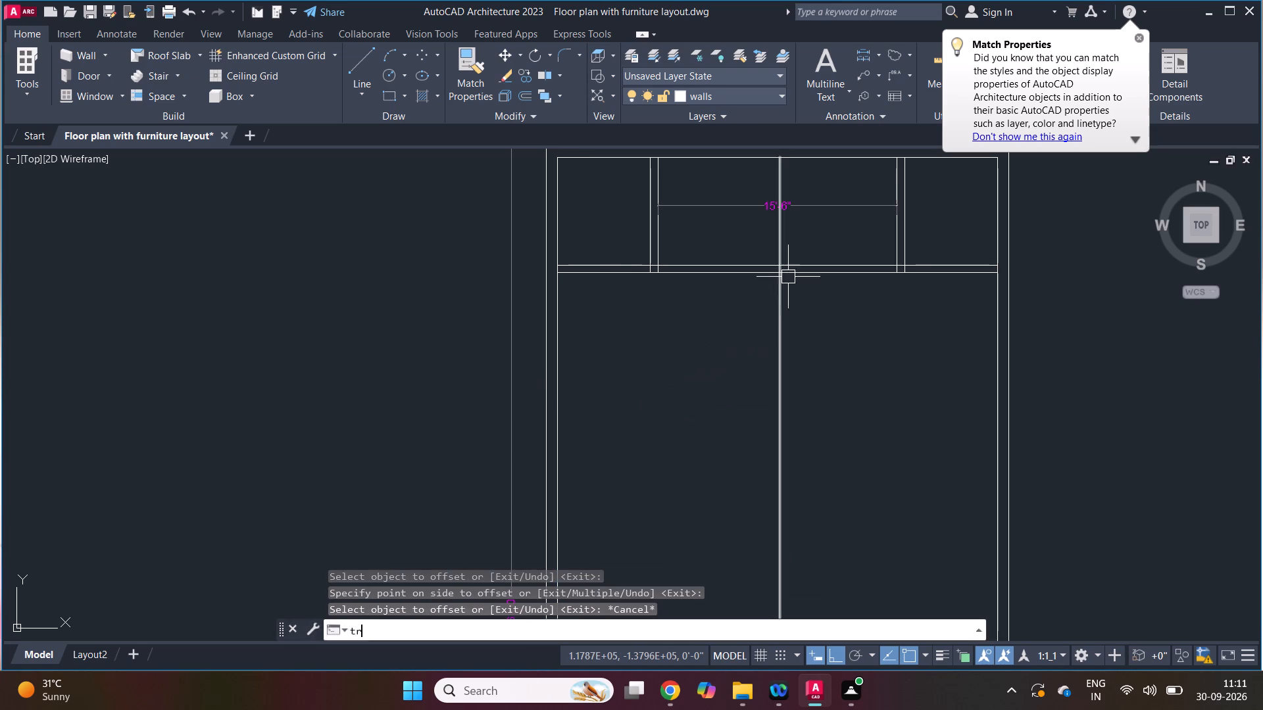
{"action": "key", "text": "space"}
{"action": "scroll", "coordinate": [784, 256], "scroll_direction": "up", "scroll_amount": 4}
{"action": "left_click", "coordinate": [768, 316]}
{"action": "key", "text": "Escape"}
{"action": "scroll", "coordinate": [759, 340], "scroll_direction": "down", "scroll_amount": 1}
{"action": "scroll", "coordinate": [757, 345], "scroll_direction": "up", "scroll_amount": 1}
{"action": "scroll", "coordinate": [757, 347], "scroll_direction": "down", "scroll_amount": 1}
{"action": "key", "text": "e"}
{"action": "key", "text": "space"}
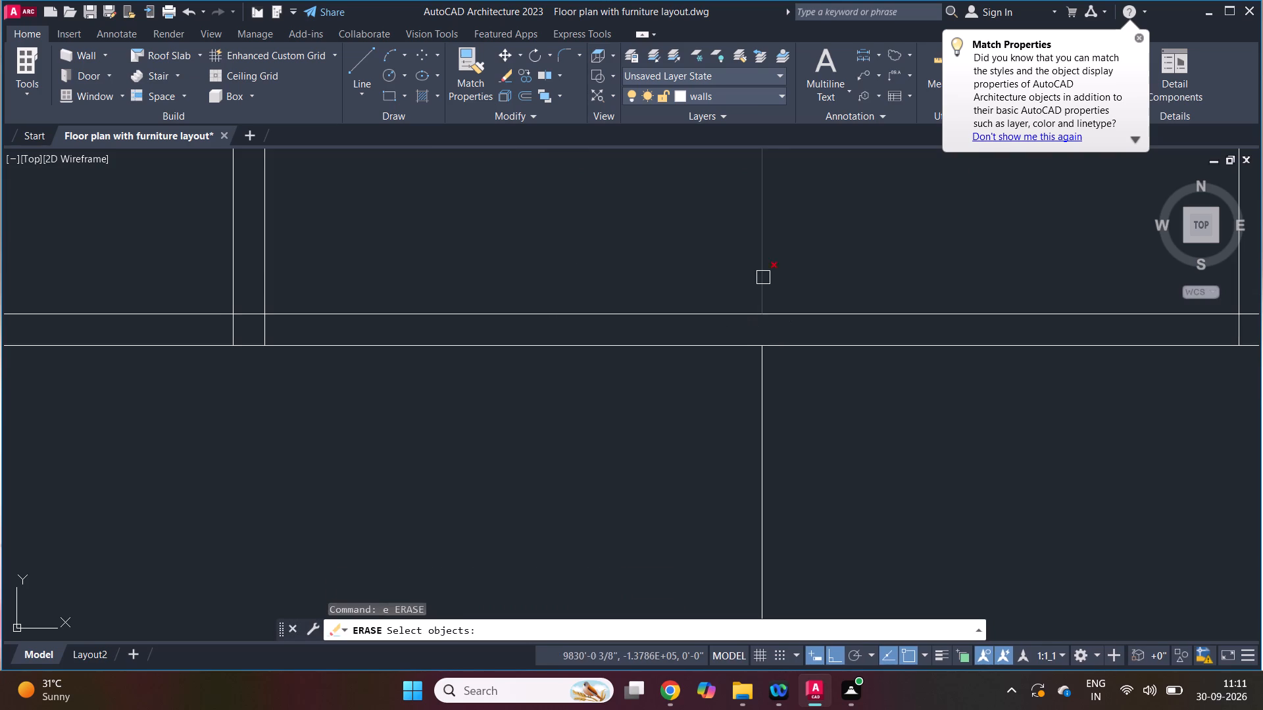
{"action": "left_click", "coordinate": [763, 276]}
{"action": "key", "text": "space"}
{"action": "scroll", "coordinate": [744, 292], "scroll_direction": "down", "scroll_amount": 5}
{"action": "key", "text": "Escape"}
{"action": "scroll", "coordinate": [710, 331], "scroll_direction": "up", "scroll_amount": 1}
{"action": "key", "text": "Escape"}
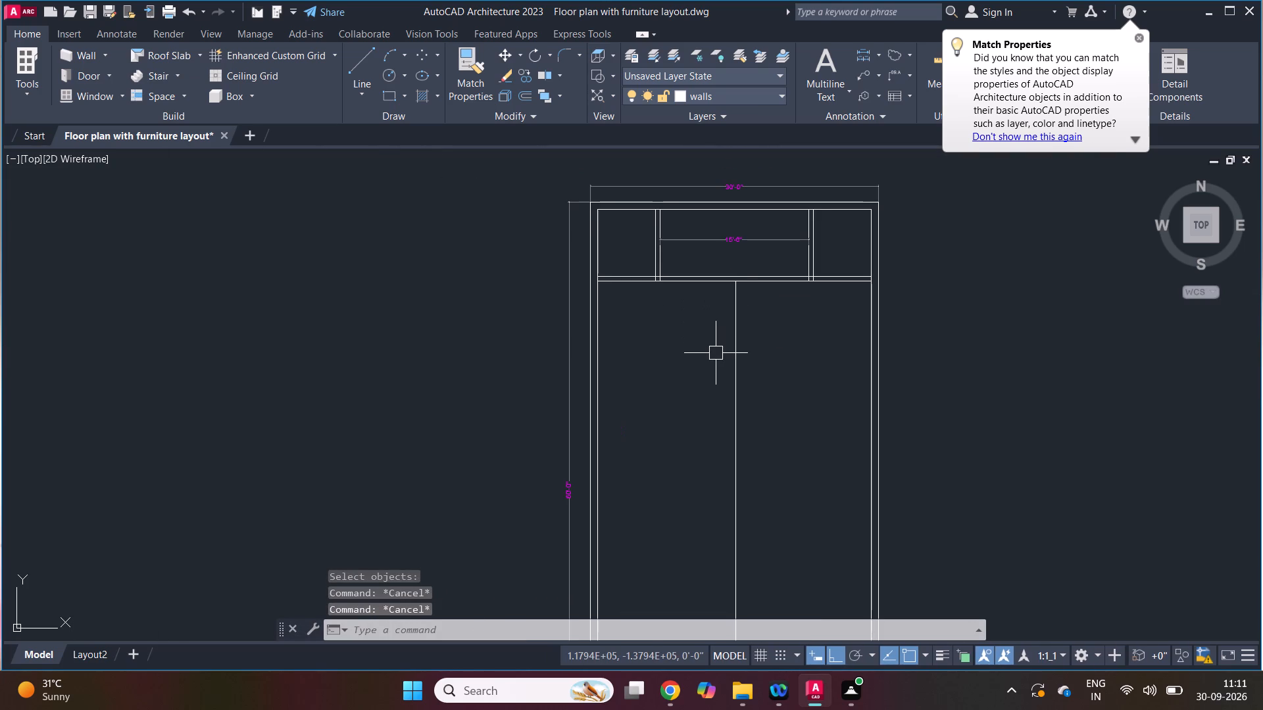
Offset the vertical bedroom line 6" to the right to form the partition between Bedroom-1 and Bedroom-2.
{"action": "type", "text": "z"}
{"action": "key", "text": "space"}
{"action": "key", "text": "6"}
{"action": "key", "text": "space"}
{"action": "left_click_drag", "start_coordinate": [737, 362], "coordinate": [744, 362]}
{"action": "left_click", "coordinate": [773, 368]}
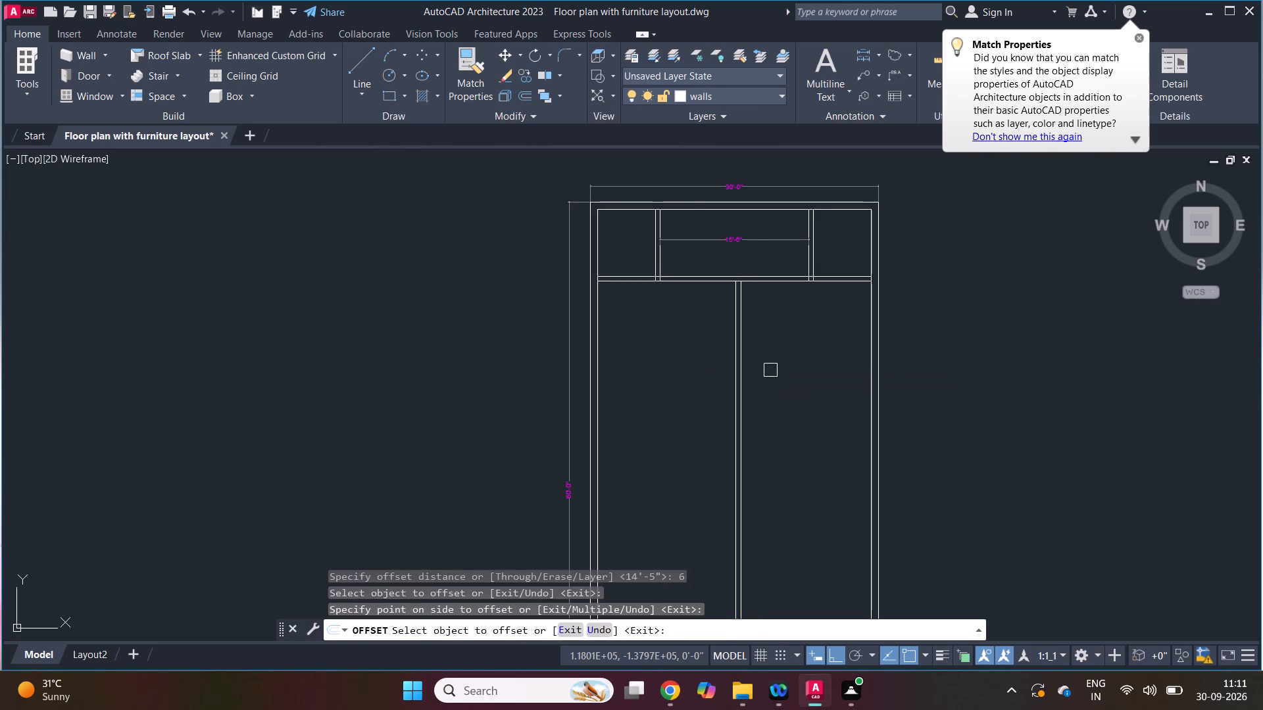
{"action": "key", "text": "Escape"}
Check the bedroom depth on the reference plan and offset the horizontal toilet partition's lower line 13' downward.
{"action": "left_click", "coordinate": [672, 694]}
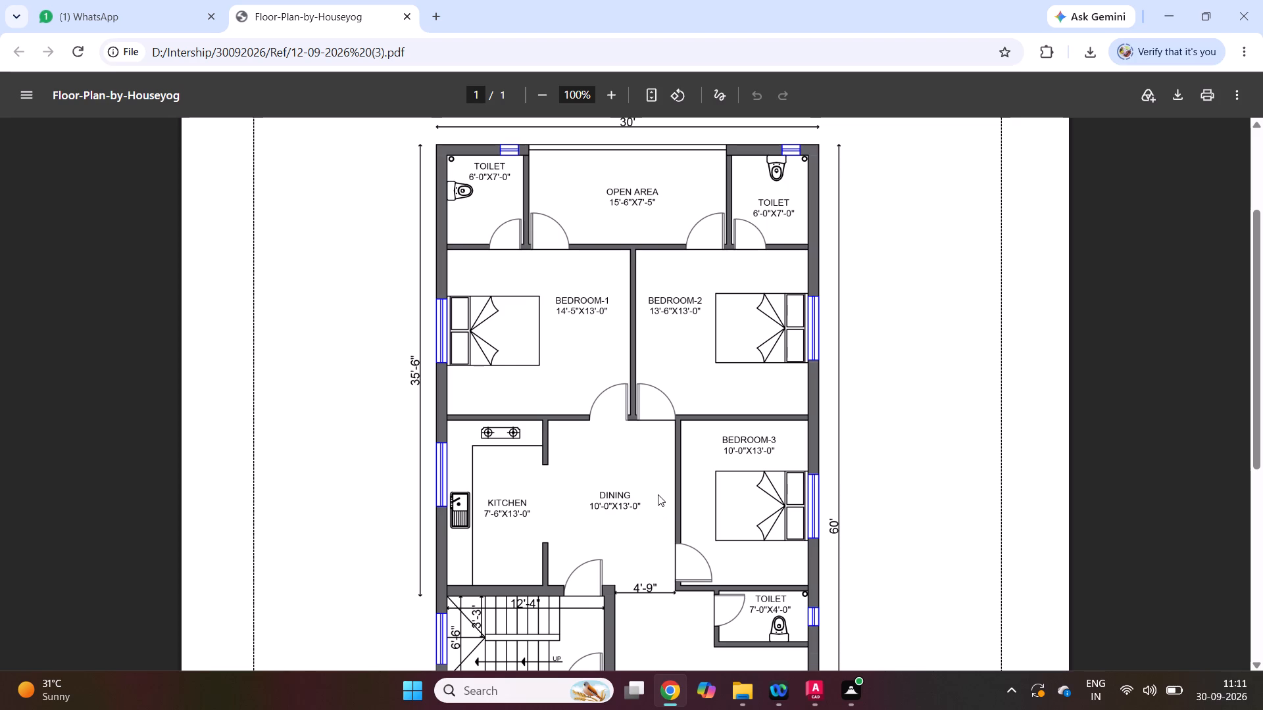
{"action": "scroll", "coordinate": [658, 494], "scroll_direction": "up", "scroll_amount": 1}
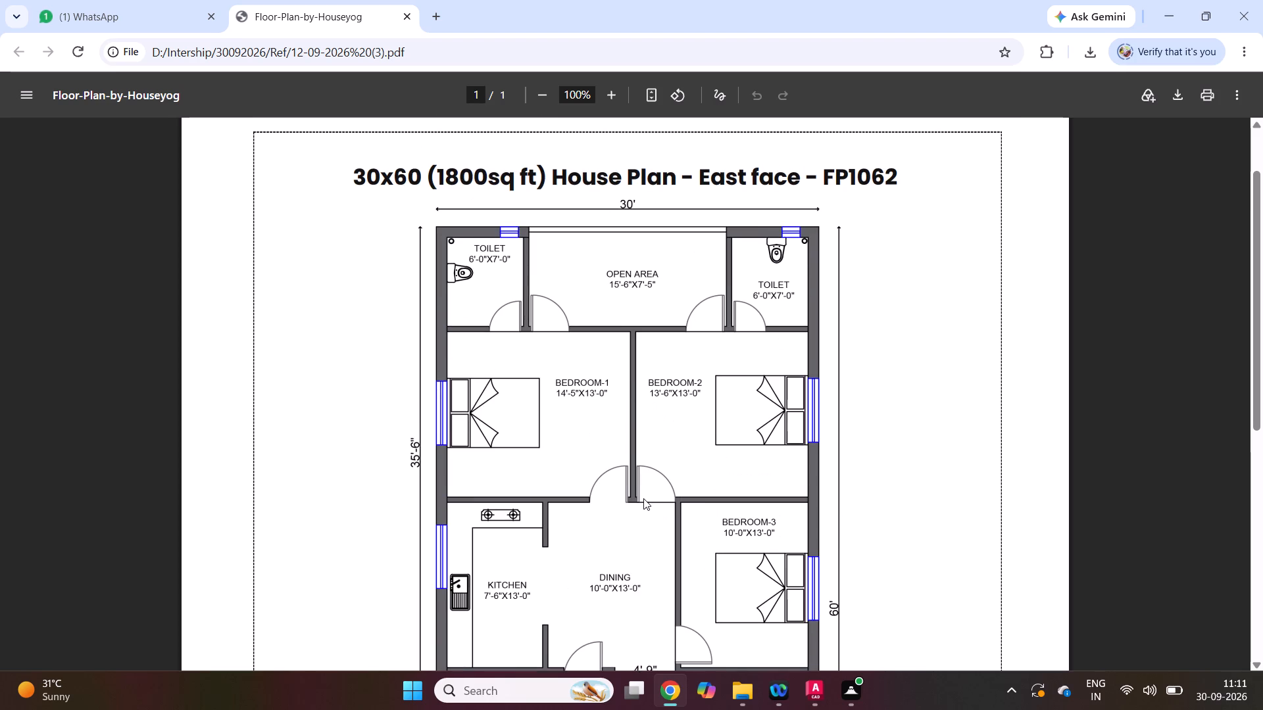
{"action": "left_click", "coordinate": [666, 692]}
{"action": "key", "text": "Escape"}
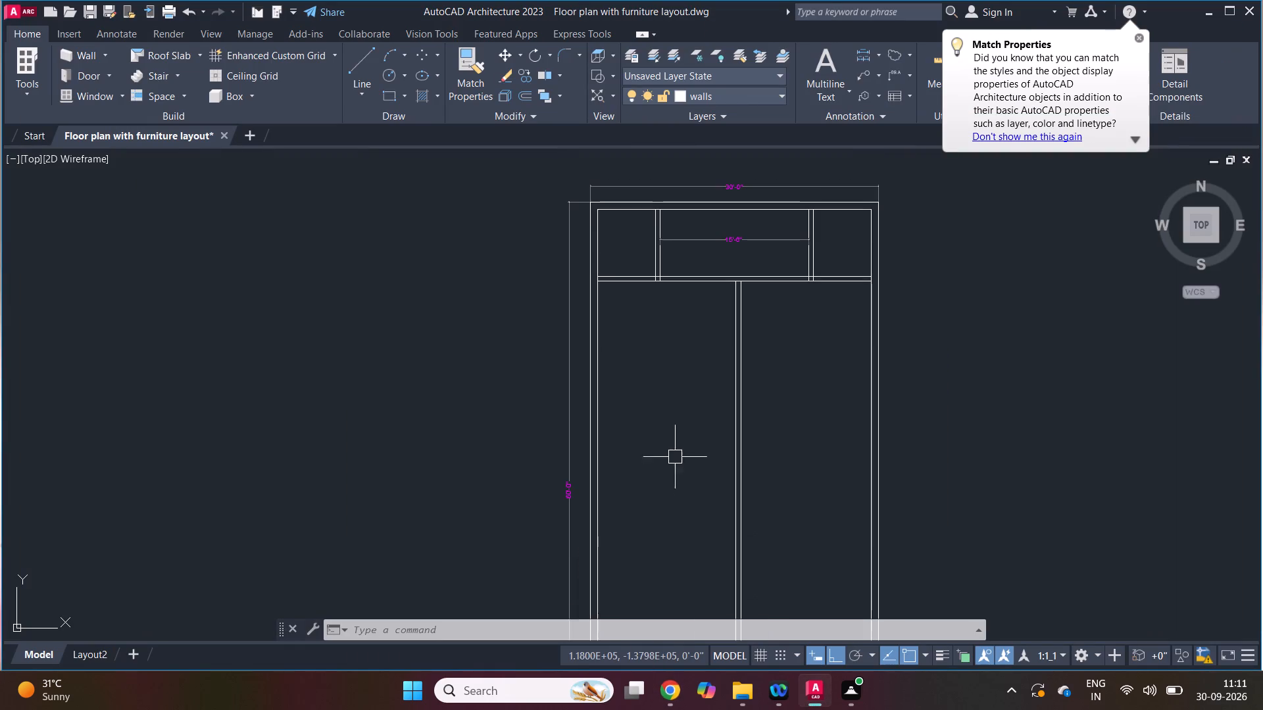
{"action": "type", "text": "z"}
{"action": "key", "text": "space"}
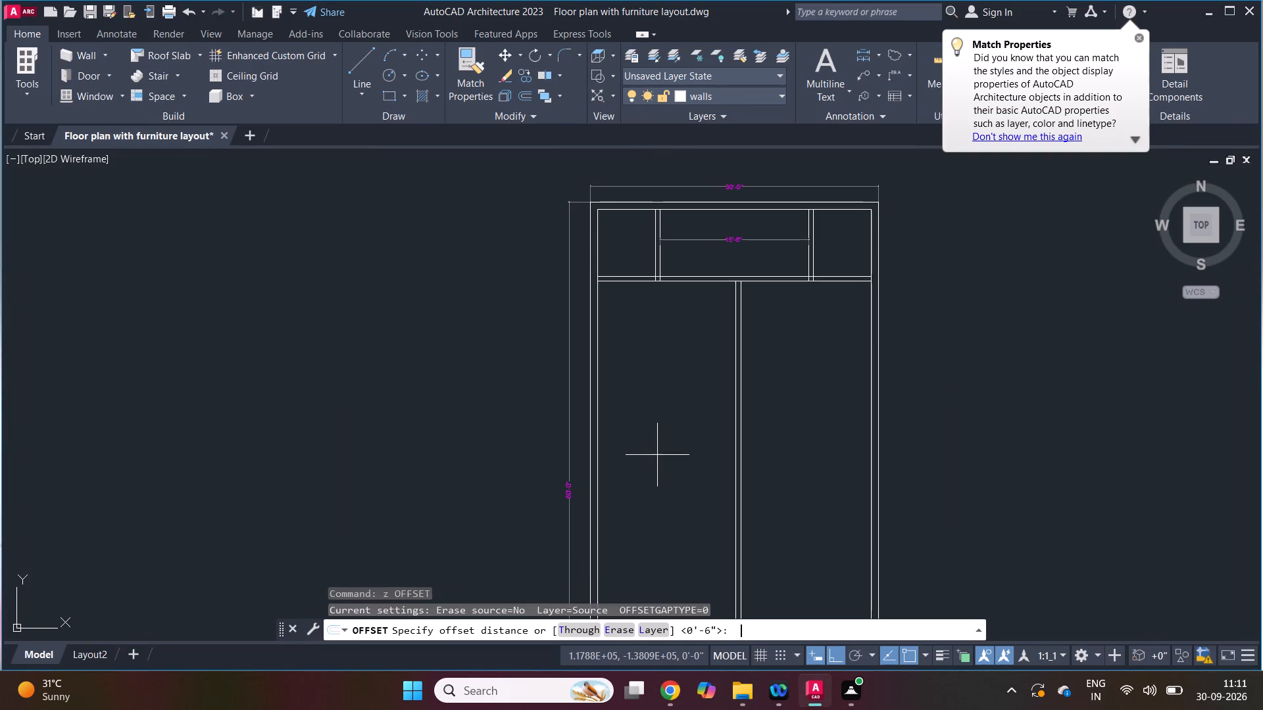
{"action": "type", "text": "13'"}
{"action": "key", "text": "space"}
{"action": "scroll", "coordinate": [627, 317], "scroll_direction": "up", "scroll_amount": 2}
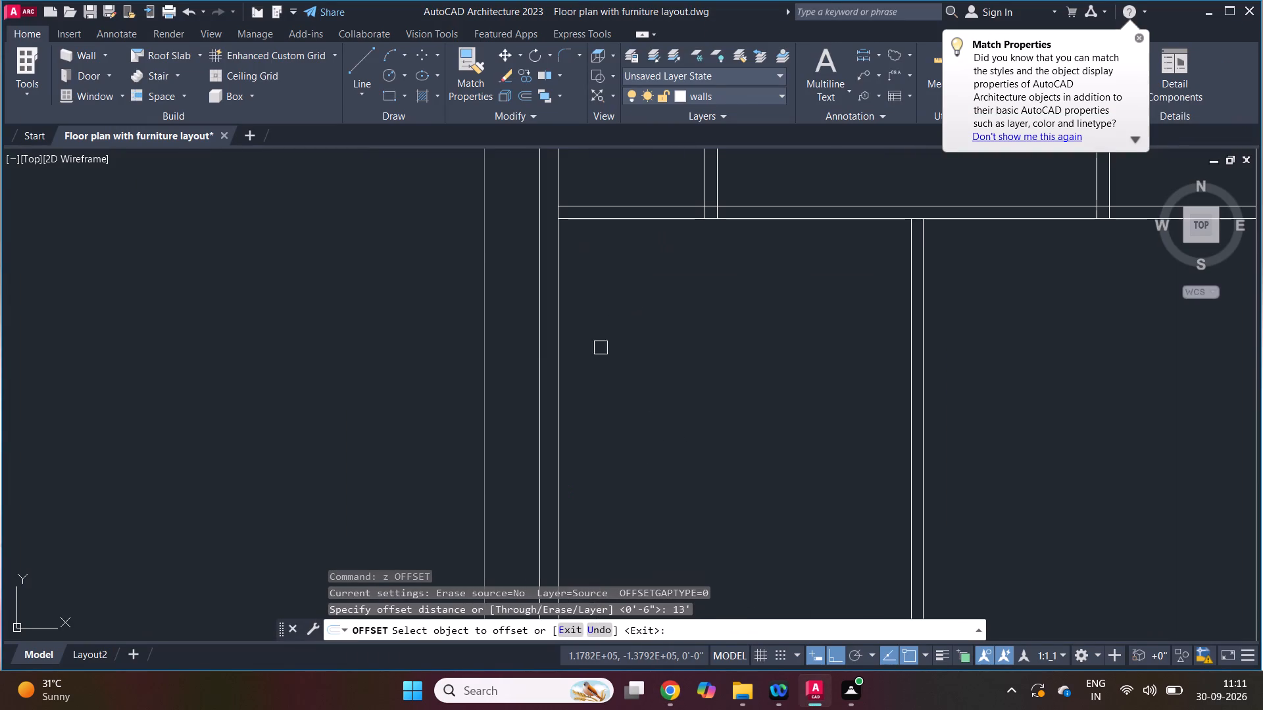
{"action": "left_click", "coordinate": [649, 224]}
{"action": "left_click", "coordinate": [646, 260]}
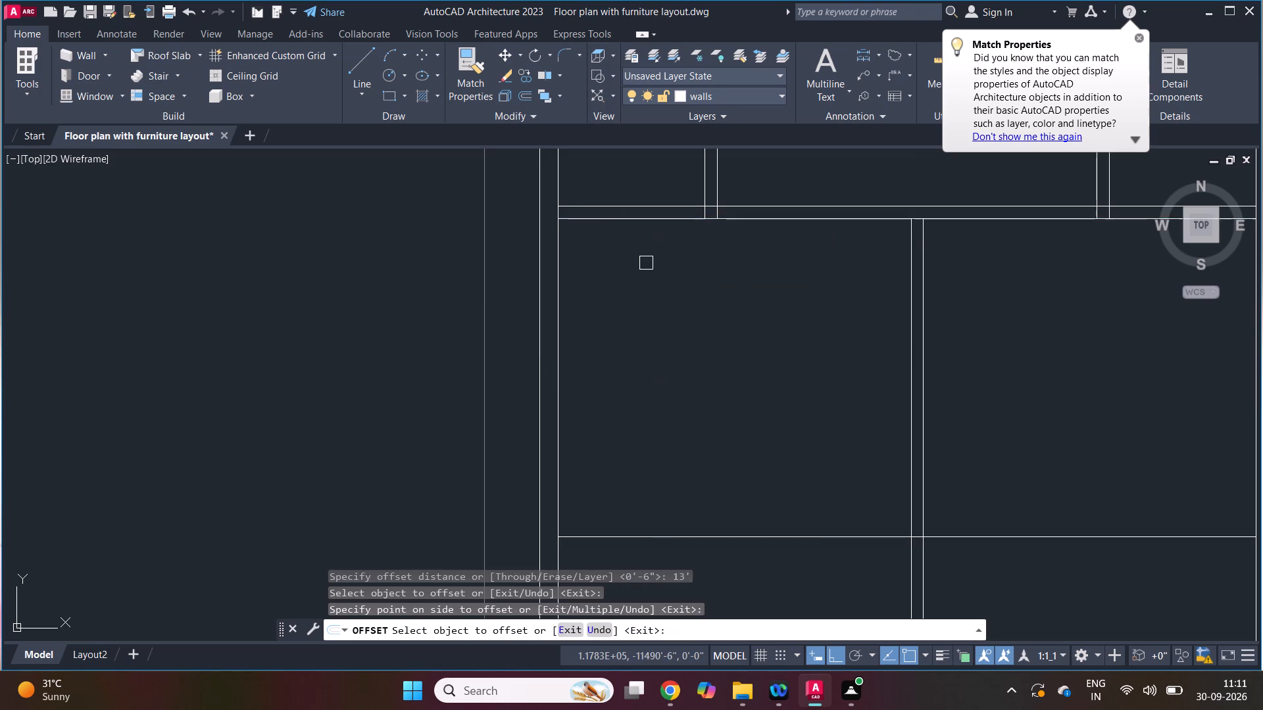
{"action": "key", "text": "Escape"}
Offset the new horizontal line 6" downward to form the wall below the two bedrooms.
{"action": "scroll", "coordinate": [638, 308], "scroll_direction": "down", "scroll_amount": 2}
{"action": "scroll", "coordinate": [673, 380], "scroll_direction": "up", "scroll_amount": 1}
{"action": "key", "text": "z"}
{"action": "key", "text": "space"}
{"action": "key", "text": "6"}
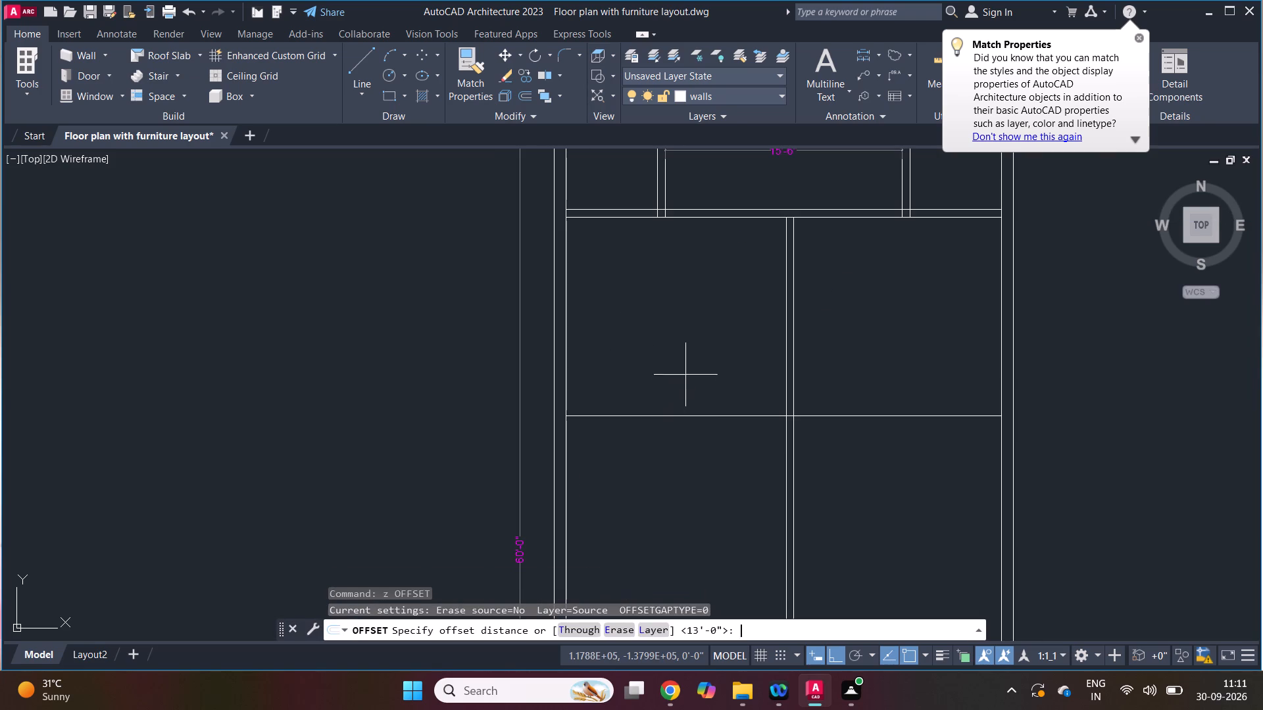
{"action": "key", "text": "space"}
{"action": "left_click_drag", "start_coordinate": [687, 415], "coordinate": [687, 424]}
{"action": "left_click_drag", "start_coordinate": [683, 442], "coordinate": [683, 448]}
{"action": "key", "text": "Escape"}
{"action": "scroll", "coordinate": [671, 374], "scroll_direction": "down", "scroll_amount": 3}
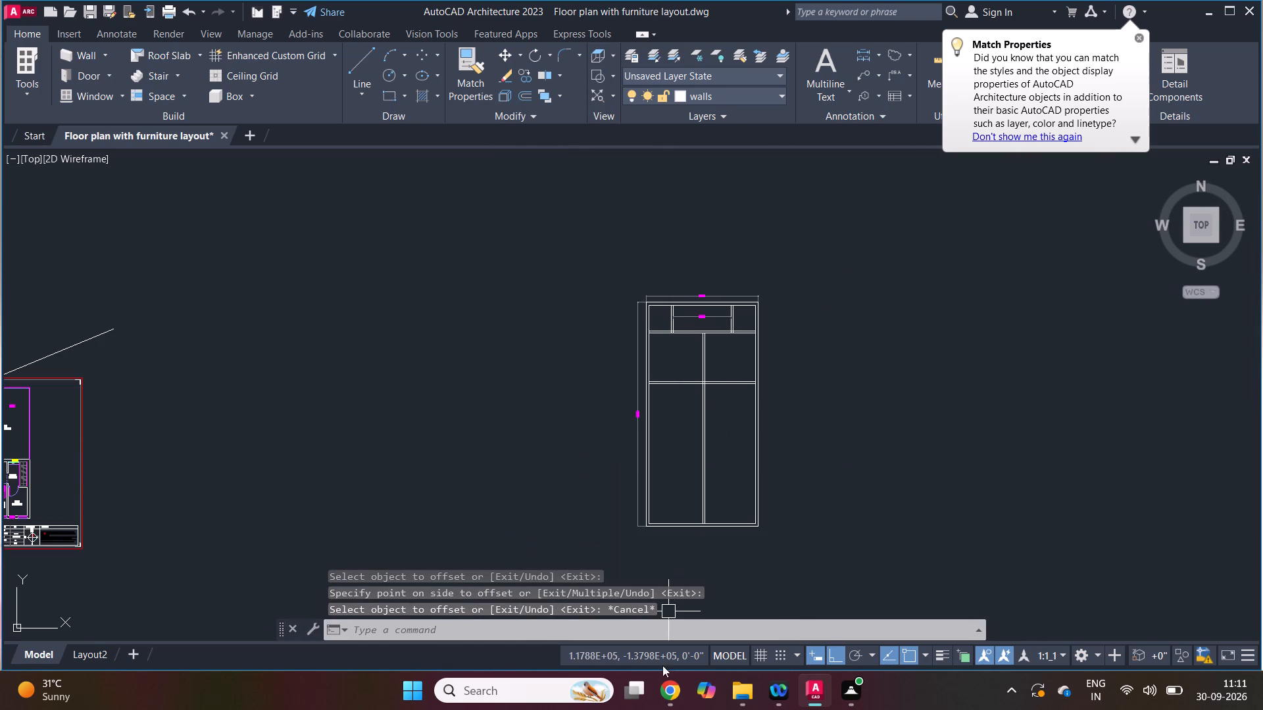
Trim both lines of the vertical bedroom partition below the new horizontal wall.
{"action": "left_click", "coordinate": [664, 695]}
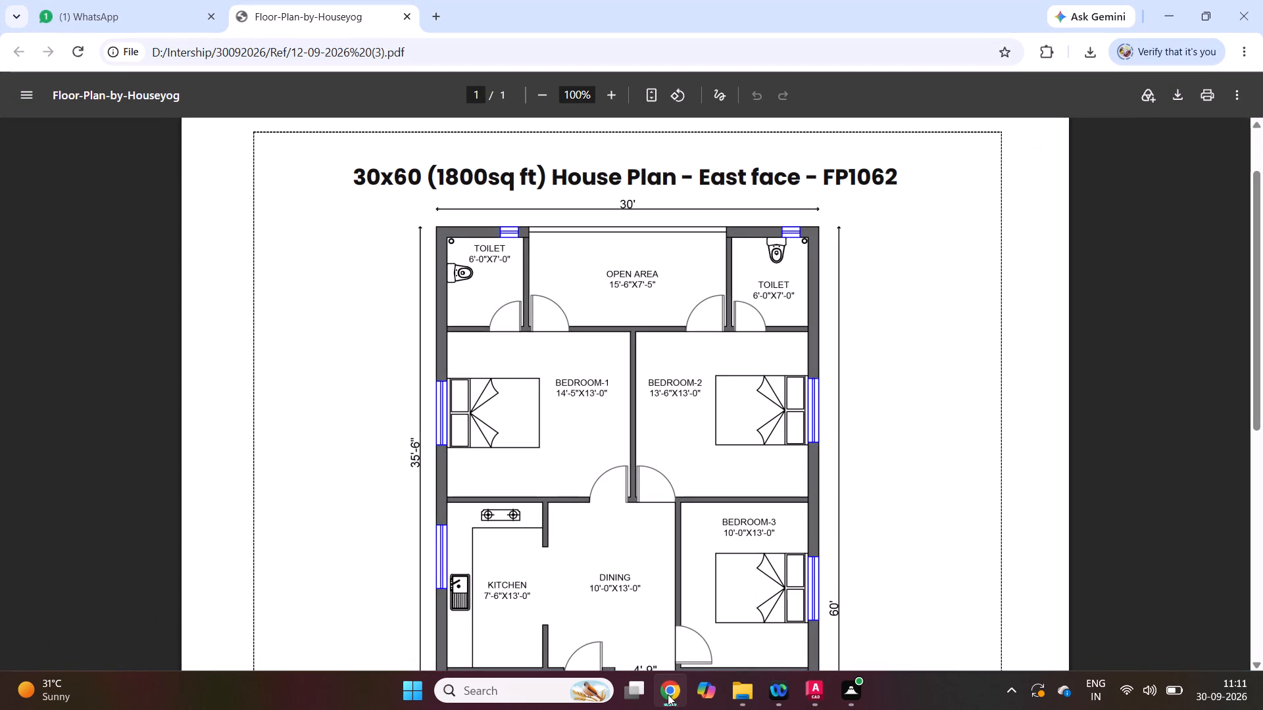
{"action": "left_click", "coordinate": [668, 694]}
{"action": "key", "text": "Escape"}
{"action": "scroll", "coordinate": [705, 369], "scroll_direction": "up", "scroll_amount": 1}
{"action": "key", "text": "t"}
{"action": "key", "text": "r"}
{"action": "key", "text": "space"}
{"action": "key", "text": "space"}
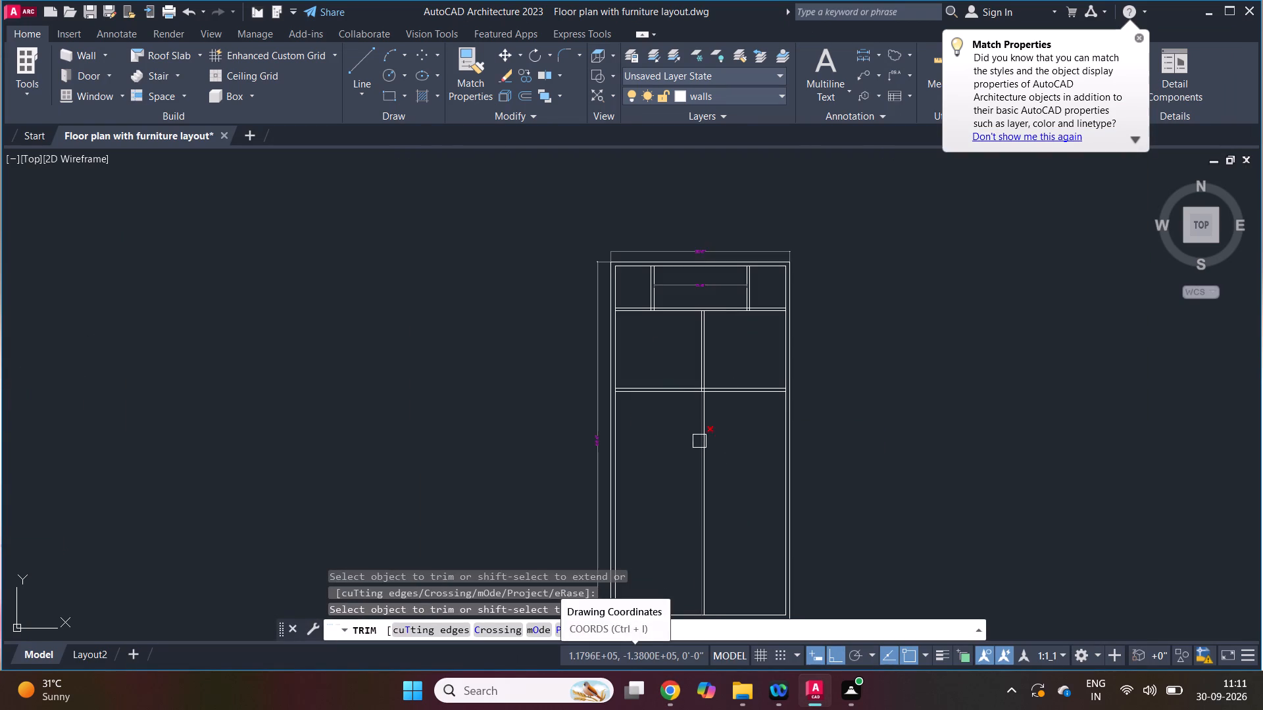
{"action": "left_click", "coordinate": [699, 442]}
{"action": "left_click", "coordinate": [706, 452]}
{"action": "key", "text": "Escape"}
{"action": "scroll", "coordinate": [726, 331], "scroll_direction": "up", "scroll_amount": 2}
Check Bedroom-3's size on the reference plan and offset the right external wall's inner line 10' into the house.
{"action": "left_click", "coordinate": [665, 709]}
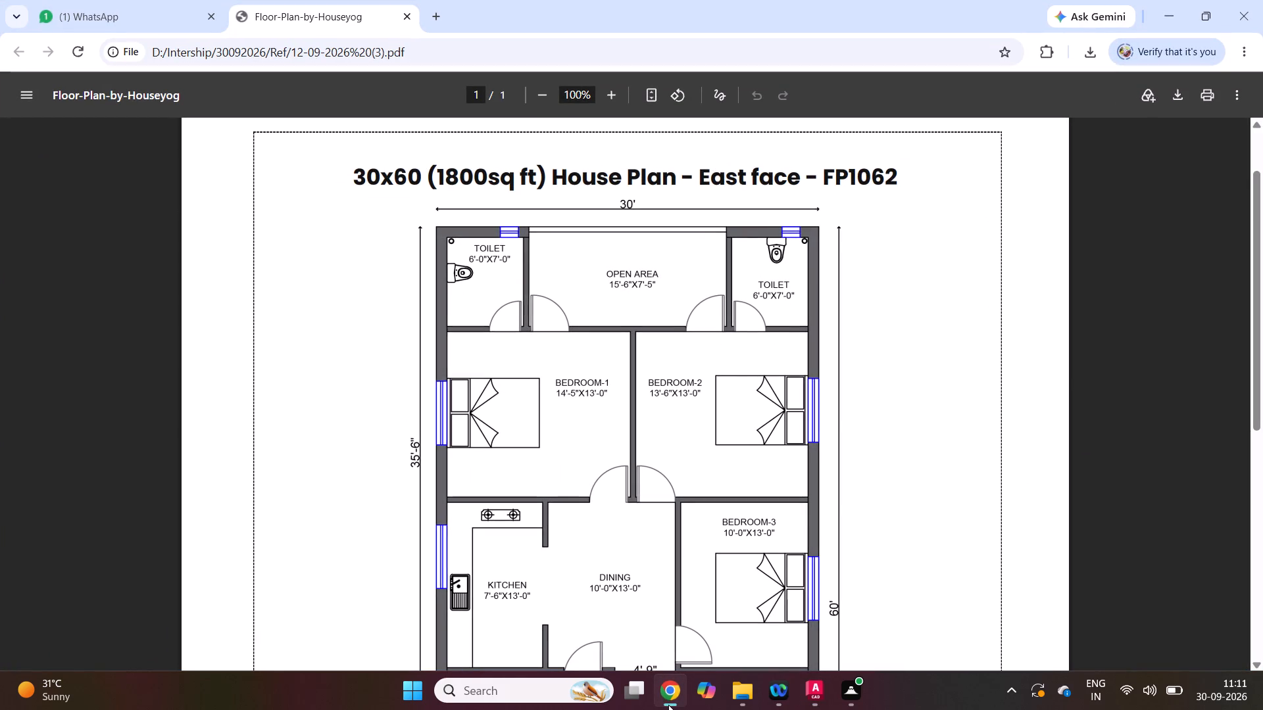
{"action": "scroll", "coordinate": [691, 456], "scroll_direction": "down", "scroll_amount": 2}
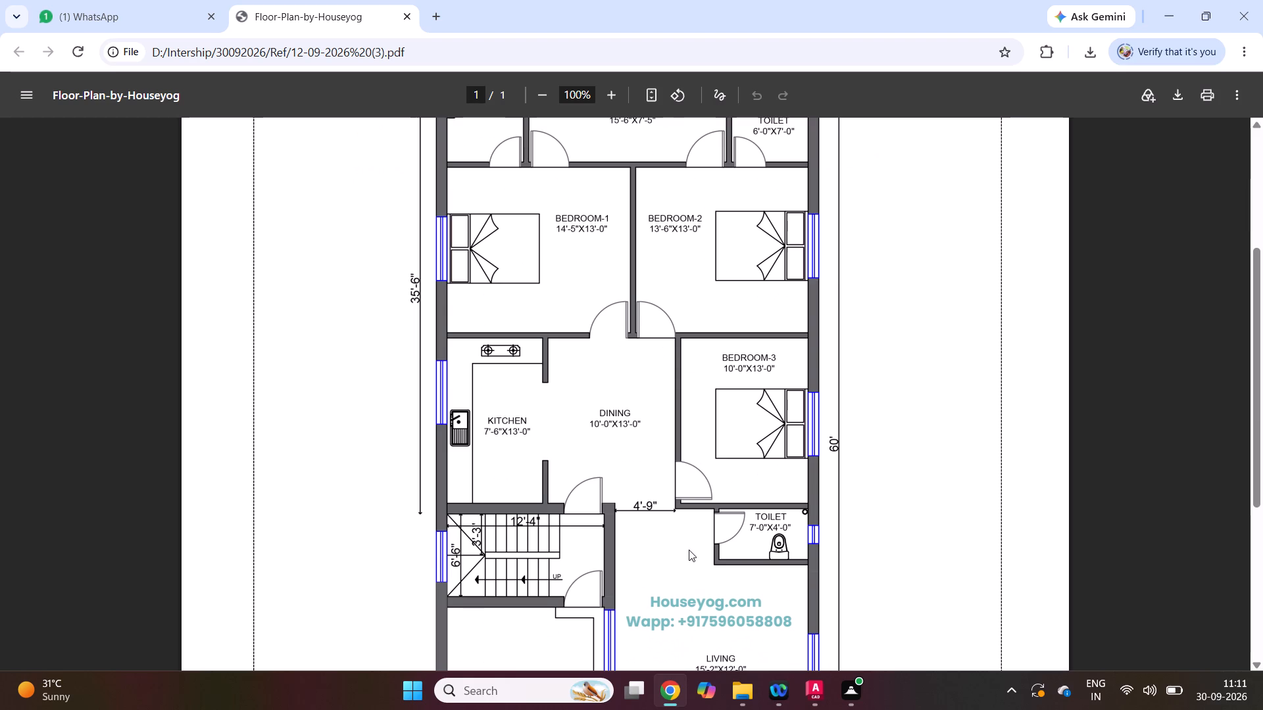
{"action": "left_click", "coordinate": [669, 688]}
{"action": "scroll", "coordinate": [687, 355], "scroll_direction": "down", "scroll_amount": 2}
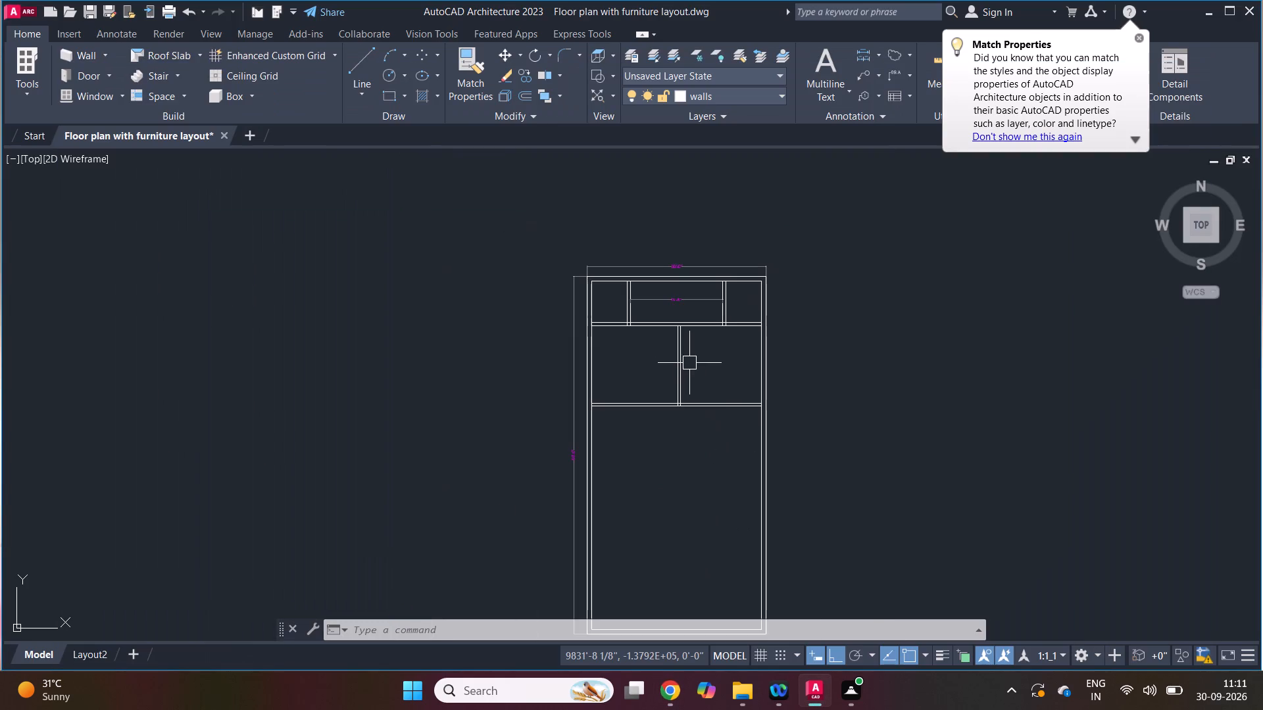
{"action": "scroll", "coordinate": [706, 483], "scroll_direction": "up", "scroll_amount": 2}
{"action": "type", "text": "z"}
{"action": "key", "text": "space"}
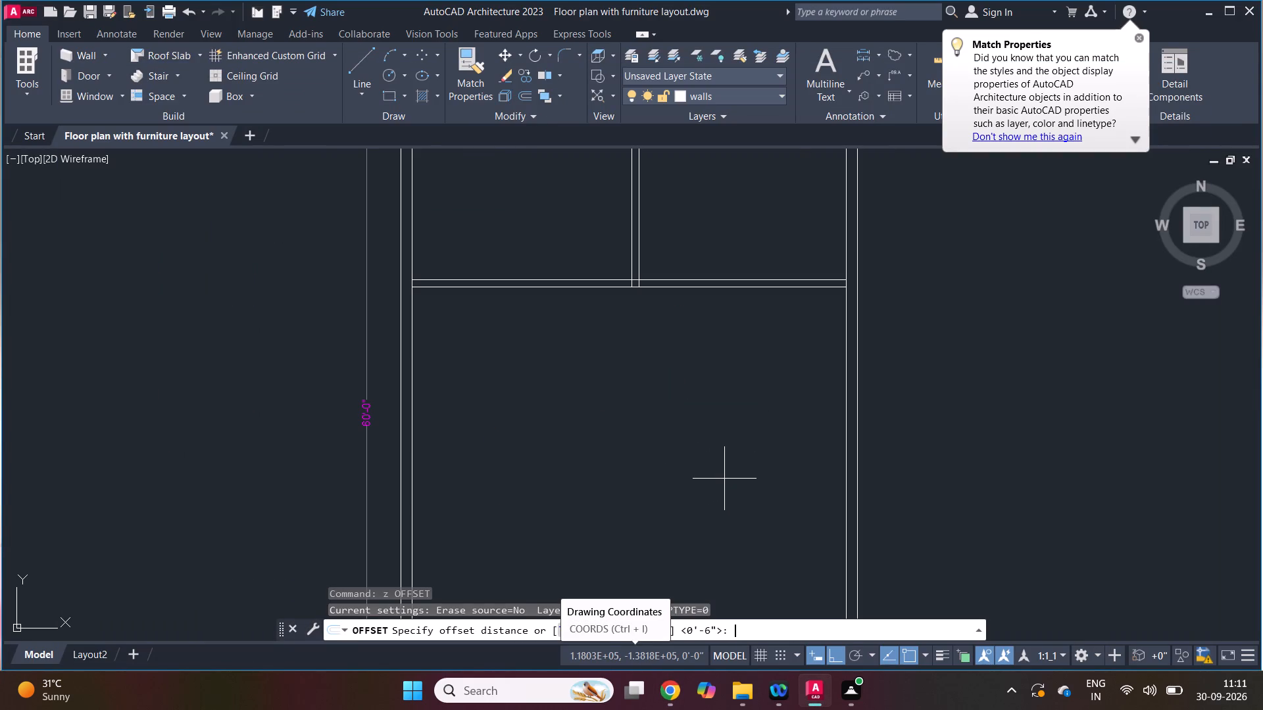
{"action": "type", "text": "10'"}
{"action": "key", "text": "Return"}
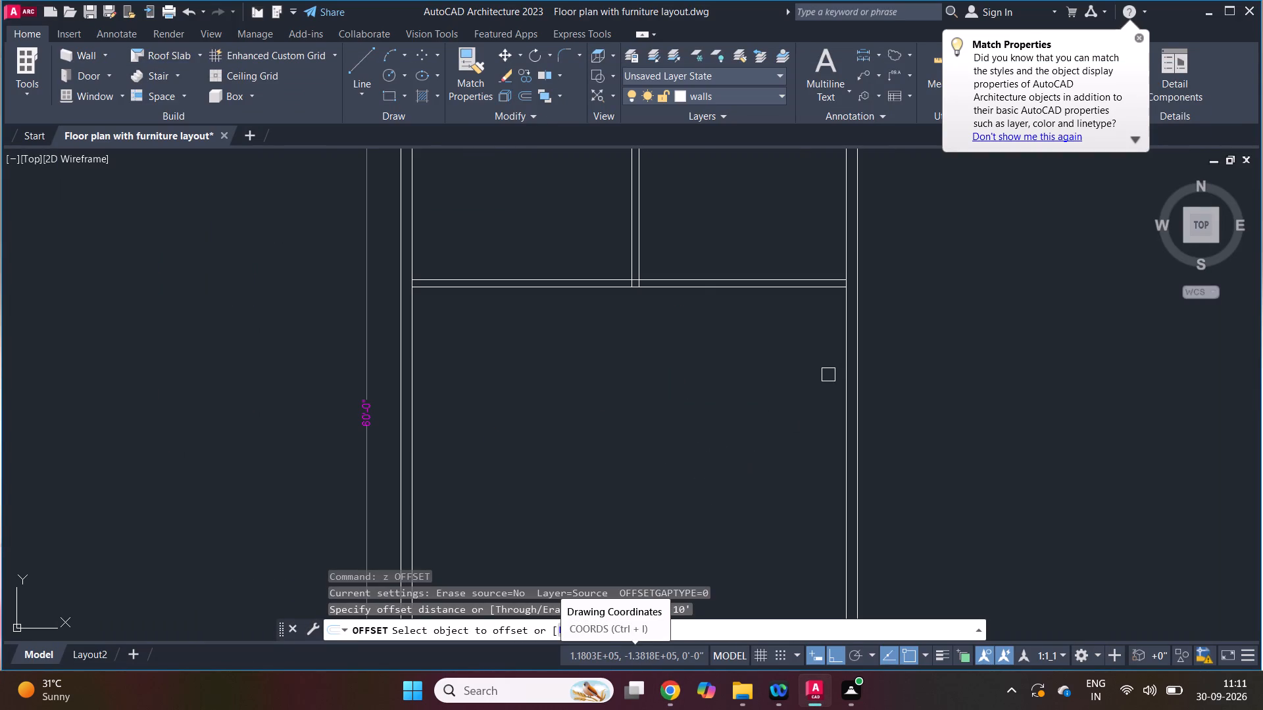
{"action": "left_click", "coordinate": [840, 362]}
{"action": "left_click", "coordinate": [810, 373]}
{"action": "key", "text": "Escape"}
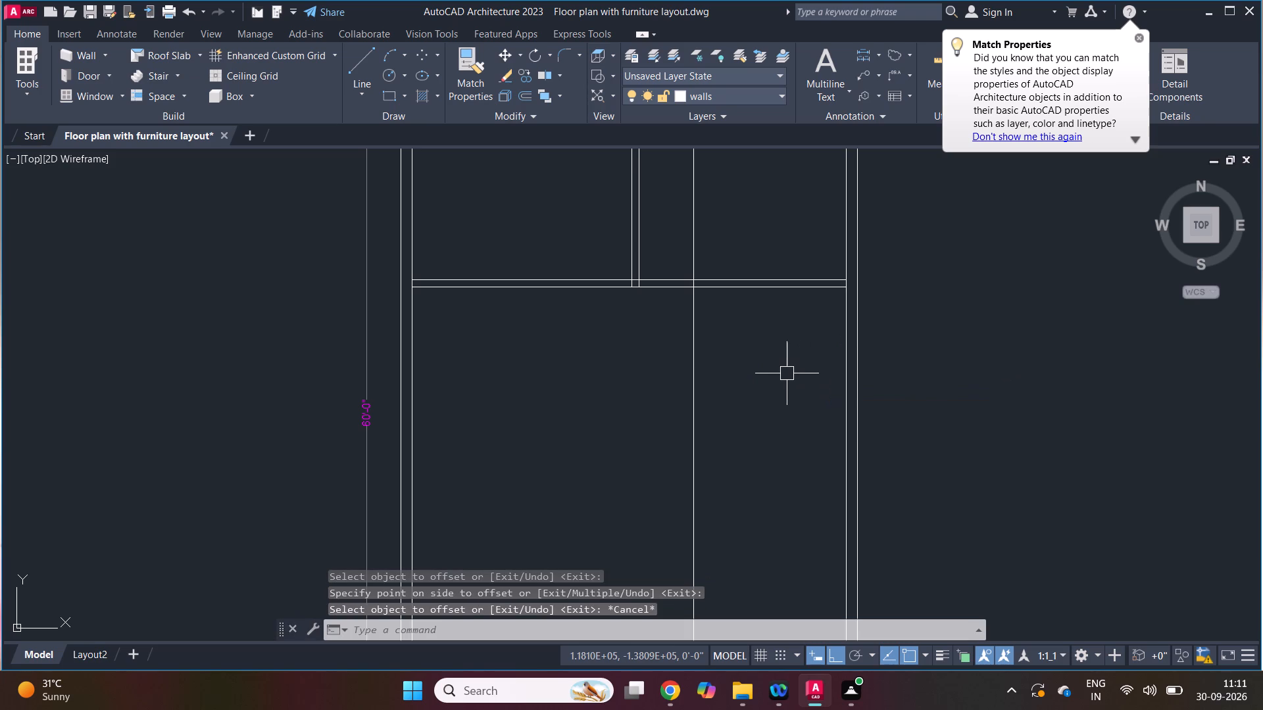
Offset the new vertical line 6" to the left to form the partition between Dining and Bedroom-3.
{"action": "type", "text": "z 6"}
{"action": "key", "text": "space"}
{"action": "left_click", "coordinate": [689, 363]}
{"action": "left_click", "coordinate": [669, 366]}
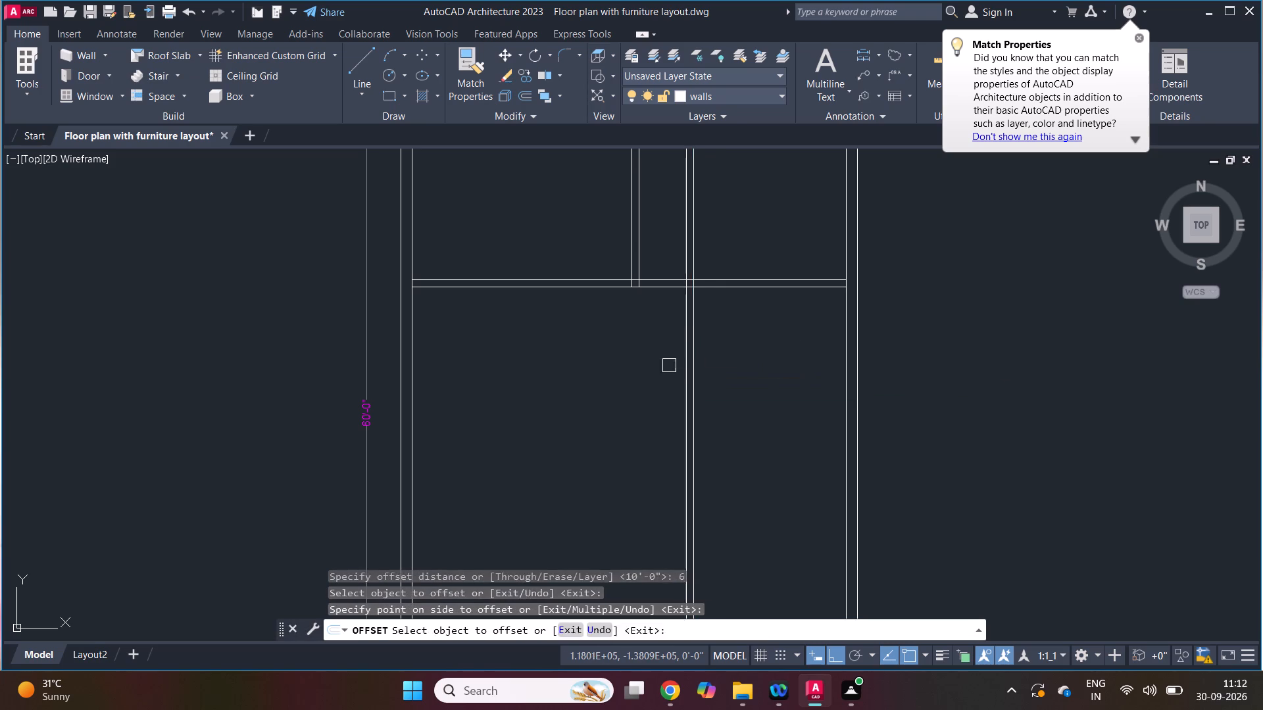
{"action": "key", "text": "Escape"}
Trim the Bedroom-3 partition's two lines at the horizontal bedroom wall and erase their leftover pieces above it.
{"action": "scroll", "coordinate": [683, 262], "scroll_direction": "up", "scroll_amount": 2}
{"action": "key", "text": "t"}
{"action": "key", "text": "r"}
{"action": "key", "text": "space"}
{"action": "key", "text": "space"}
{"action": "scroll", "coordinate": [712, 306], "scroll_direction": "up", "scroll_amount": 3}
{"action": "left_click_drag", "start_coordinate": [730, 321], "coordinate": [710, 330]}
{"action": "left_click", "coordinate": [626, 335]}
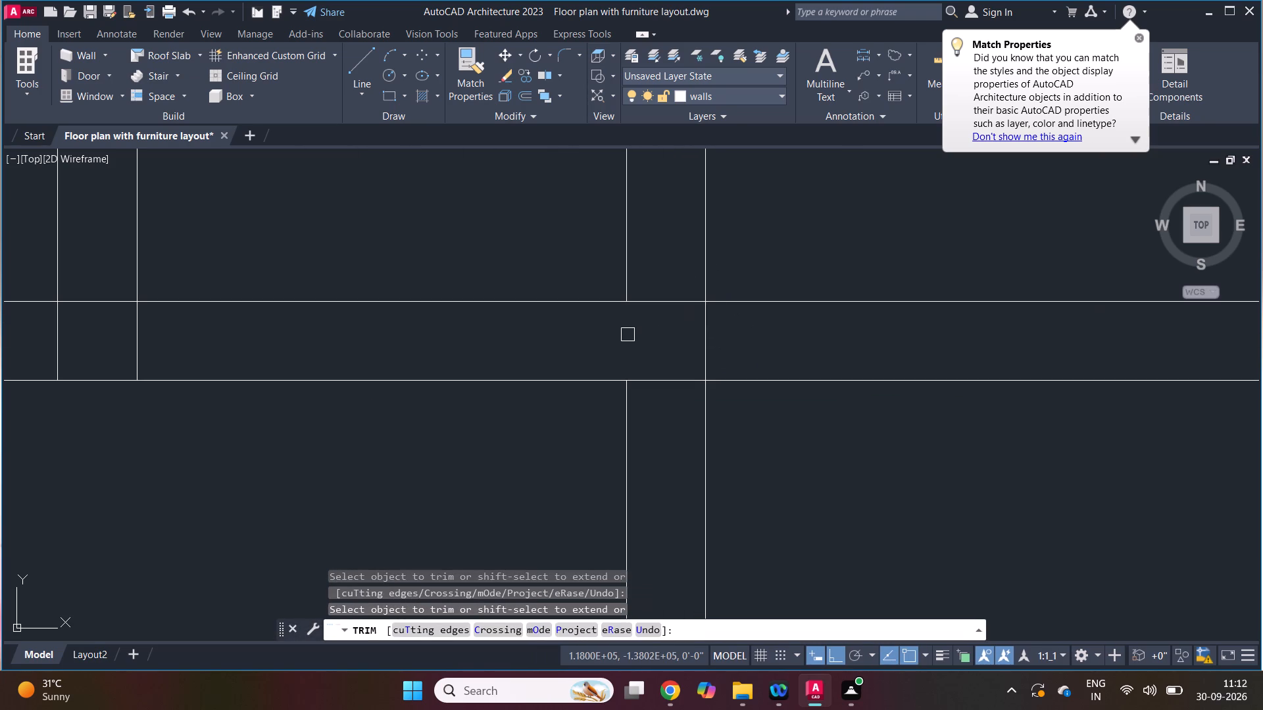
{"action": "left_click", "coordinate": [704, 340]}
{"action": "key", "text": "Escape"}
{"action": "scroll", "coordinate": [687, 375], "scroll_direction": "down", "scroll_amount": 4}
{"action": "key", "text": "e"}
{"action": "key", "text": "space"}
{"action": "left_click_drag", "start_coordinate": [722, 321], "coordinate": [702, 314]}
{"action": "left_click", "coordinate": [674, 304]}
{"action": "key", "text": "space"}
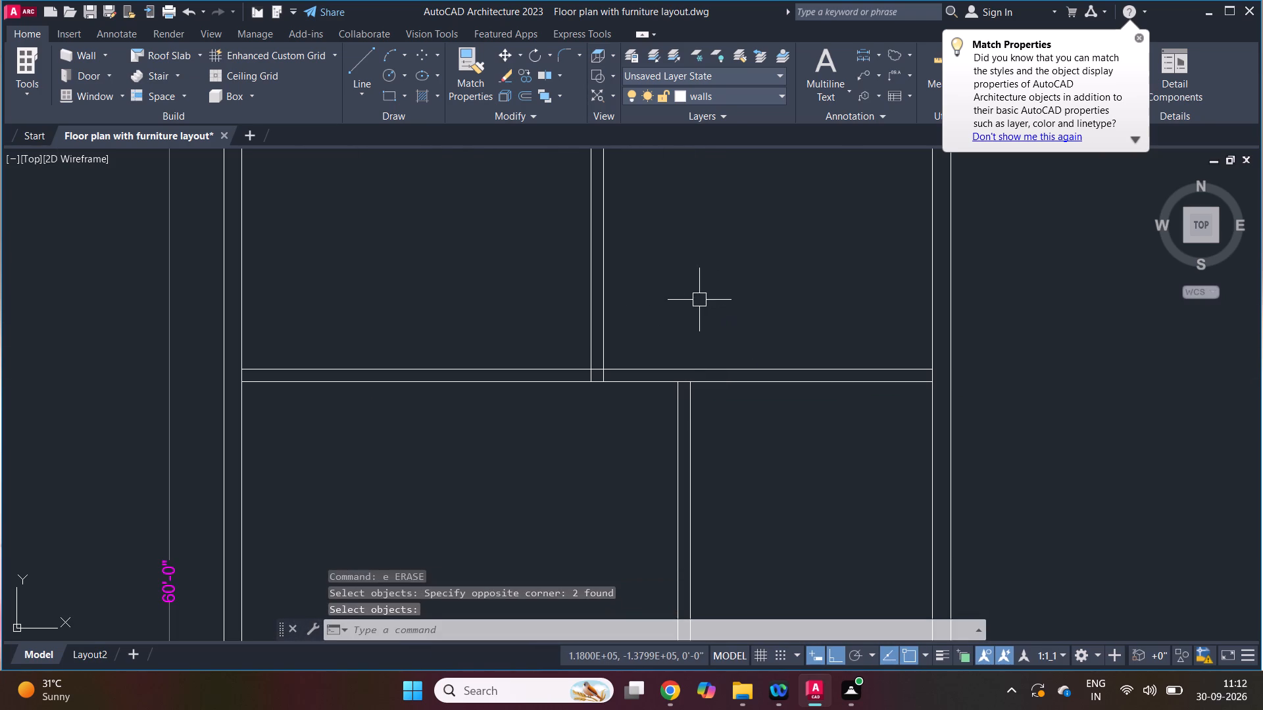
{"action": "scroll", "coordinate": [722, 298], "scroll_direction": "down", "scroll_amount": 6}
{"action": "key", "text": "Escape"}
Offset the lower line of the horizontal wall above Bedroom-3 by 13' downward.
{"action": "scroll", "coordinate": [726, 302], "scroll_direction": "up", "scroll_amount": 6}
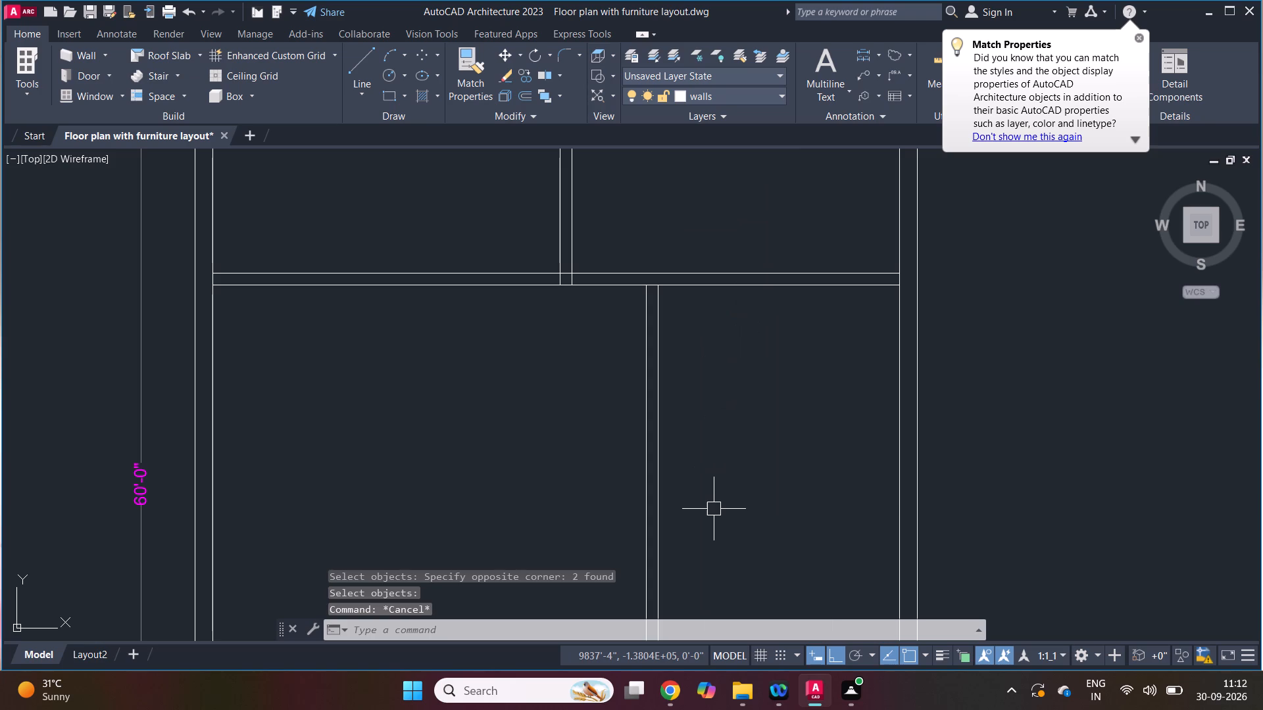
{"action": "key", "text": "z"}
{"action": "key", "text": "space"}
{"action": "type", "text": "13'"}
{"action": "key", "text": "Return"}
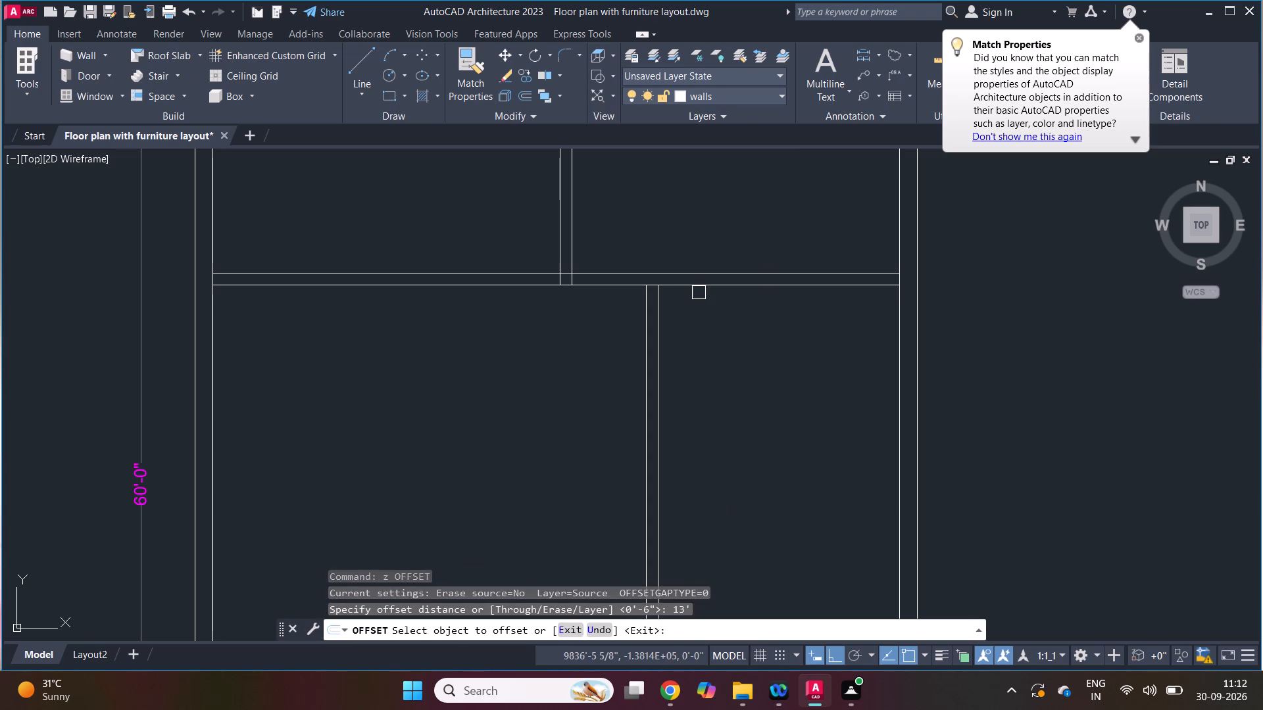
{"action": "left_click_drag", "start_coordinate": [703, 289], "coordinate": [704, 296]}
{"action": "left_click", "coordinate": [701, 321]}
{"action": "scroll", "coordinate": [700, 324], "scroll_direction": "down", "scroll_amount": 3}
{"action": "key", "text": "Escape"}
{"action": "key", "text": "Escape"}
{"action": "scroll", "coordinate": [707, 415], "scroll_direction": "up", "scroll_amount": 3}
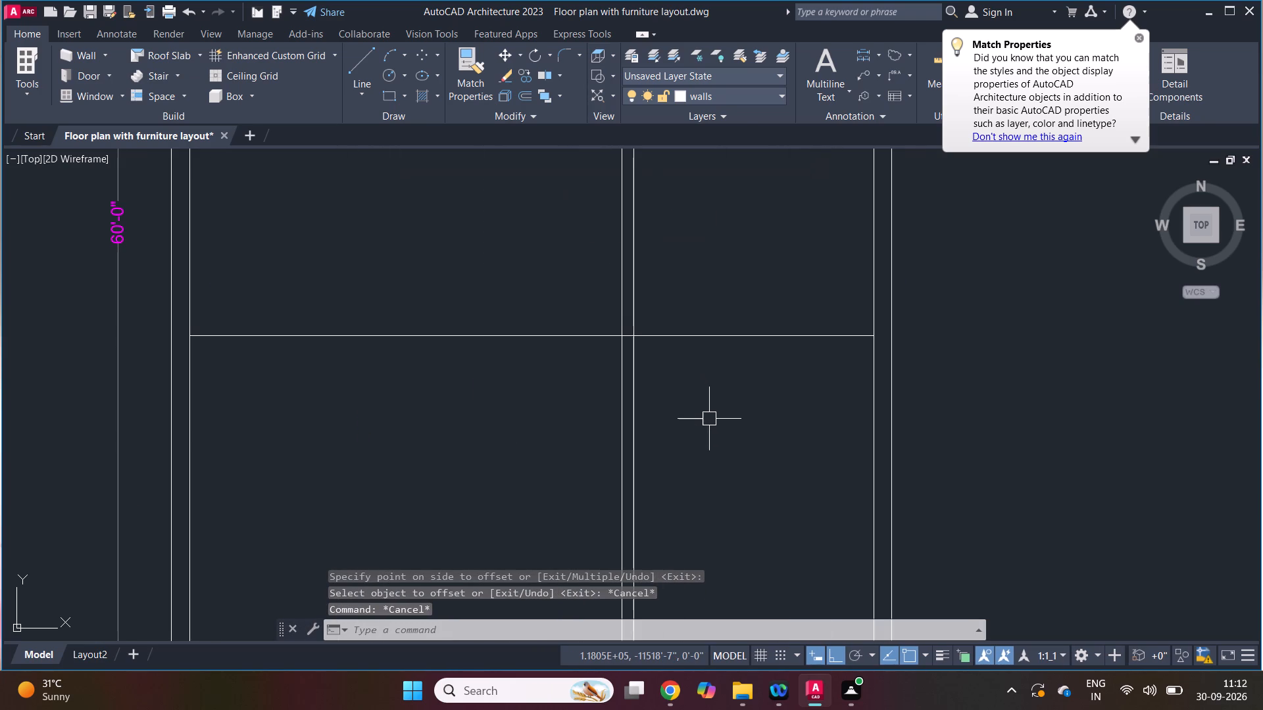
Offset the new horizontal line 6" downward to form the wall below Dining and Bedroom-3.
{"action": "type", "text": "z"}
{"action": "key", "text": "space"}
{"action": "type", "text": "6"}
{"action": "key", "text": "space"}
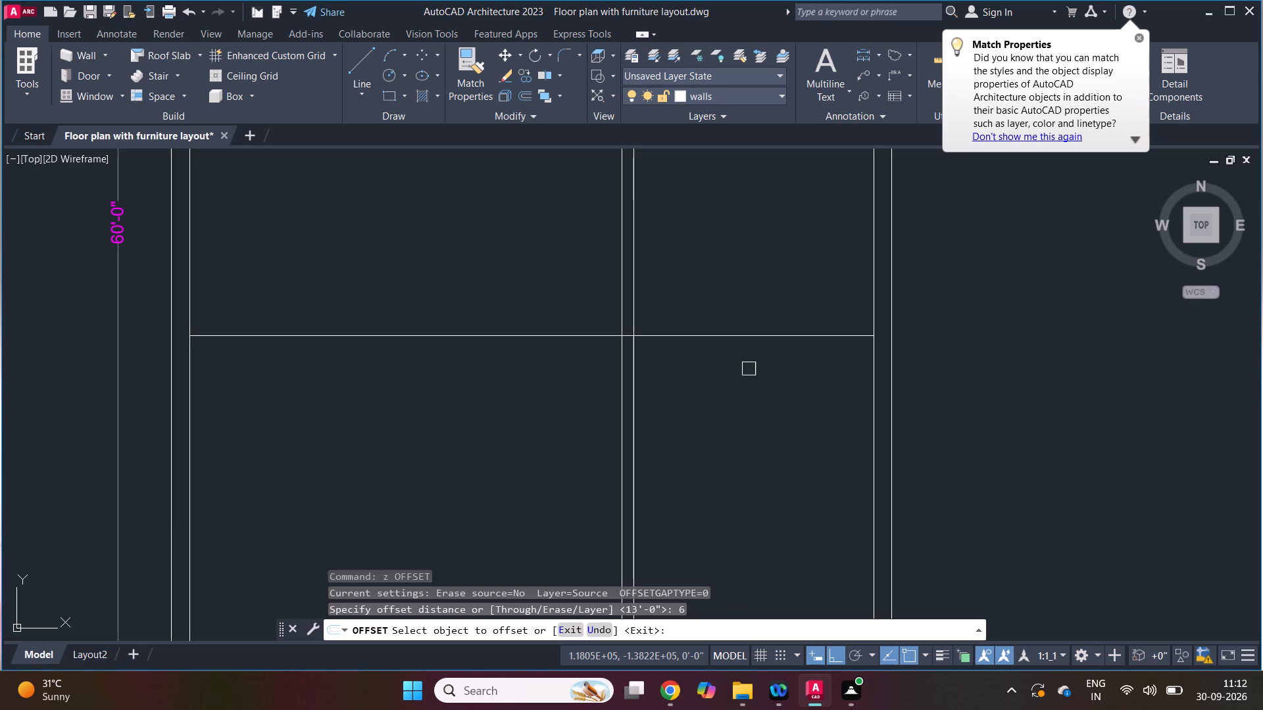
{"action": "left_click_drag", "start_coordinate": [750, 333], "coordinate": [750, 341]}
{"action": "left_click", "coordinate": [741, 366]}
{"action": "key", "text": "Escape"}
{"action": "scroll", "coordinate": [675, 371], "scroll_direction": "down", "scroll_amount": 1}
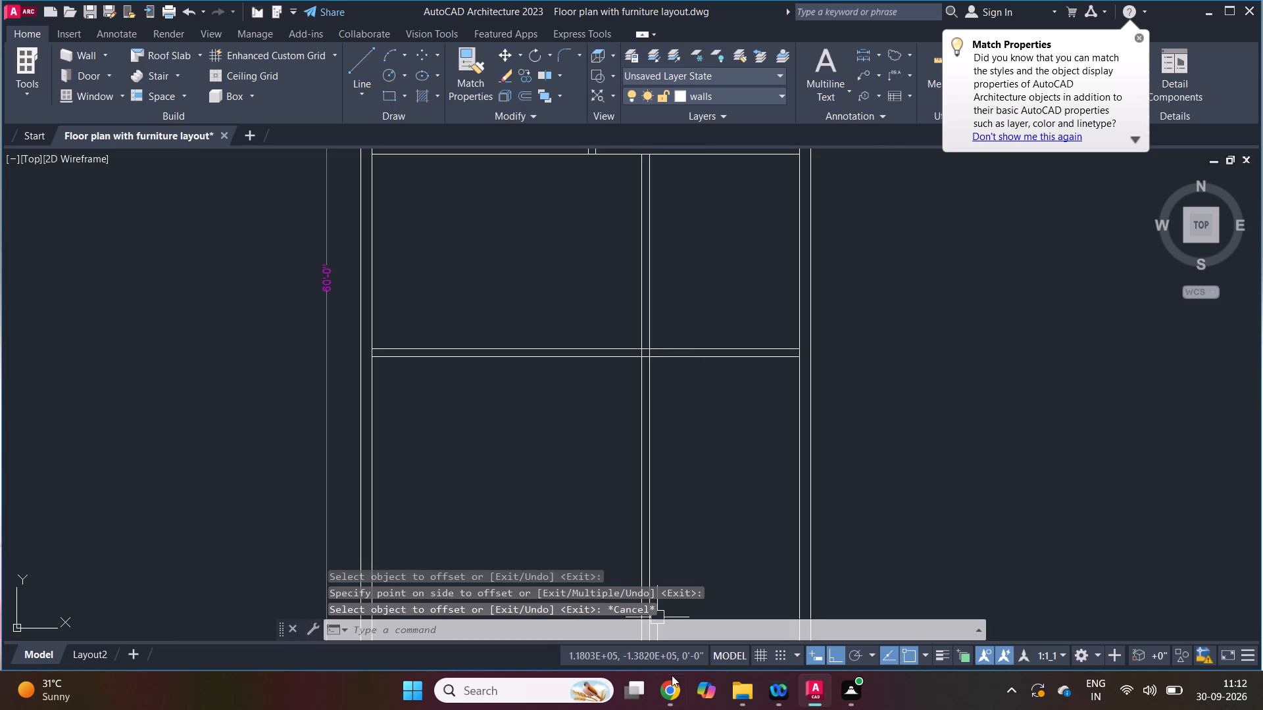
Check the lower rooms on the reference plan and trim the Bedroom-3 partition's two lines below the new horizontal wall.
{"action": "left_click", "coordinate": [670, 696]}
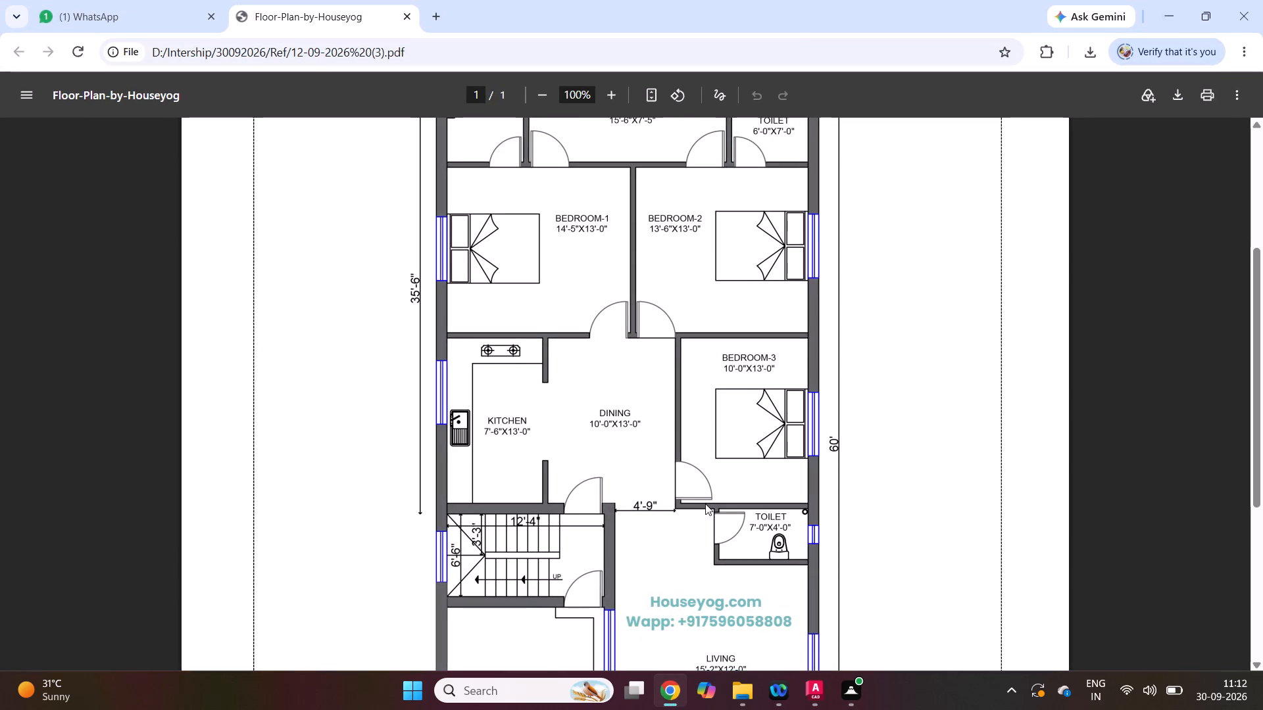
{"action": "scroll", "coordinate": [710, 498], "scroll_direction": "down", "scroll_amount": 2}
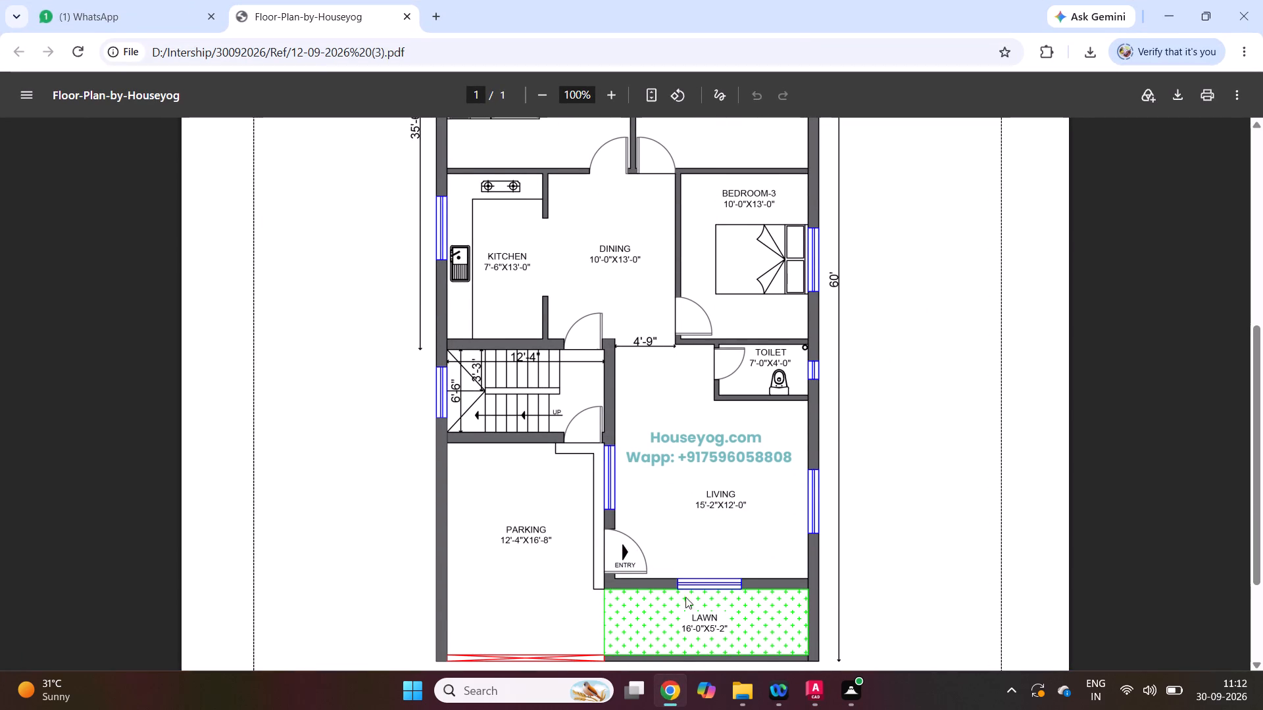
{"action": "left_click", "coordinate": [666, 697]}
{"action": "key", "text": "Escape"}
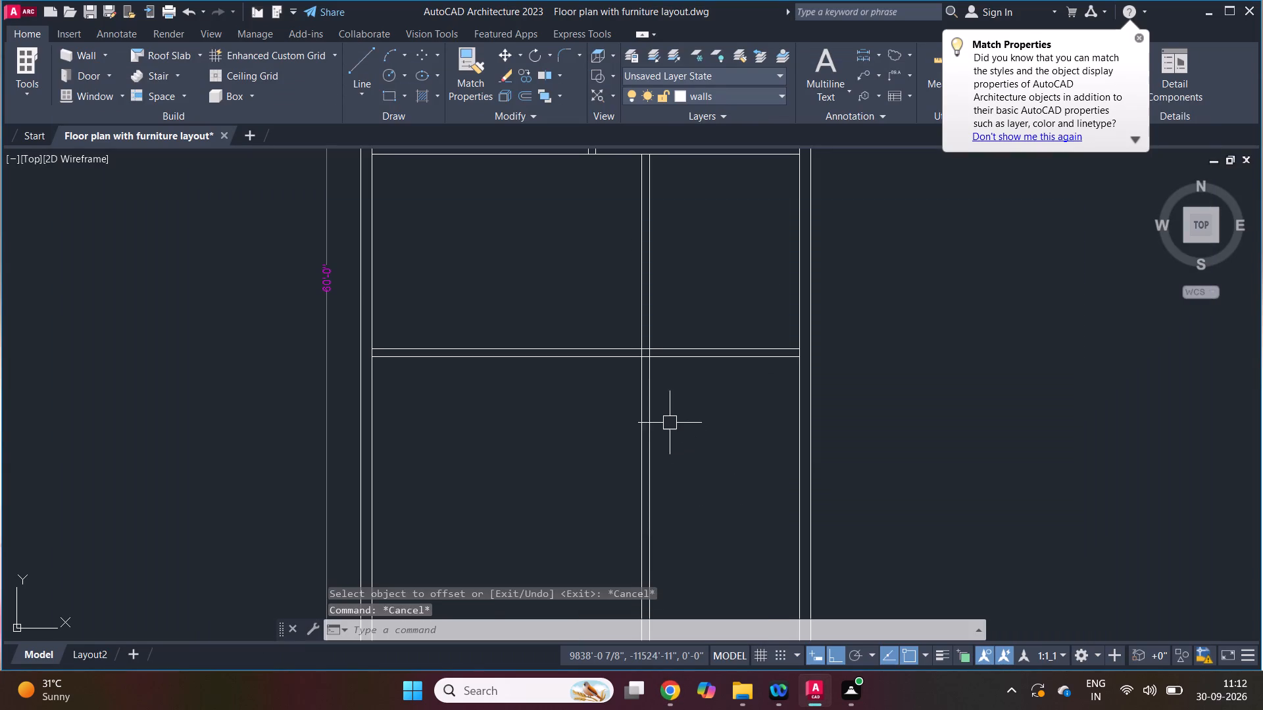
{"action": "type", "text": "tr"}
{"action": "key", "text": "space"}
{"action": "key", "text": "space"}
{"action": "left_click", "coordinate": [647, 426]}
{"action": "left_click", "coordinate": [646, 434]}
{"action": "key", "text": "Escape"}
{"action": "scroll", "coordinate": [716, 415], "scroll_direction": "down", "scroll_amount": 3}
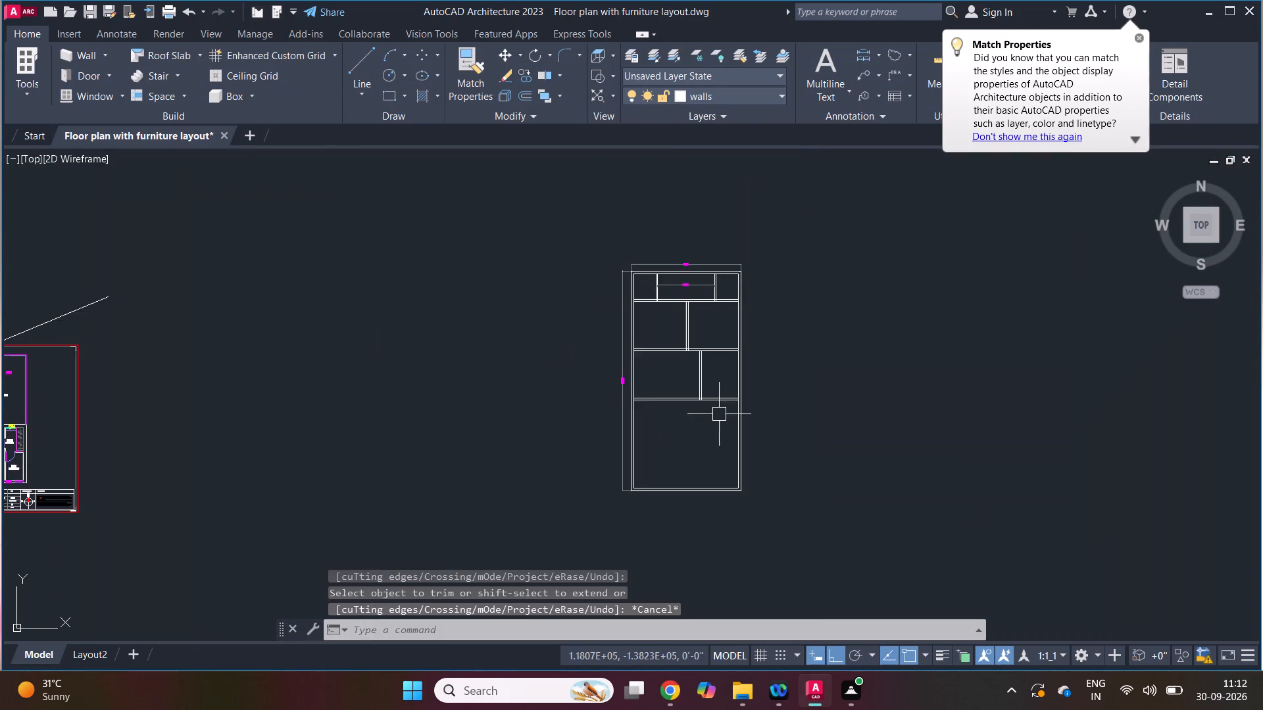
{"action": "scroll", "coordinate": [645, 370], "scroll_direction": "up", "scroll_amount": 3}
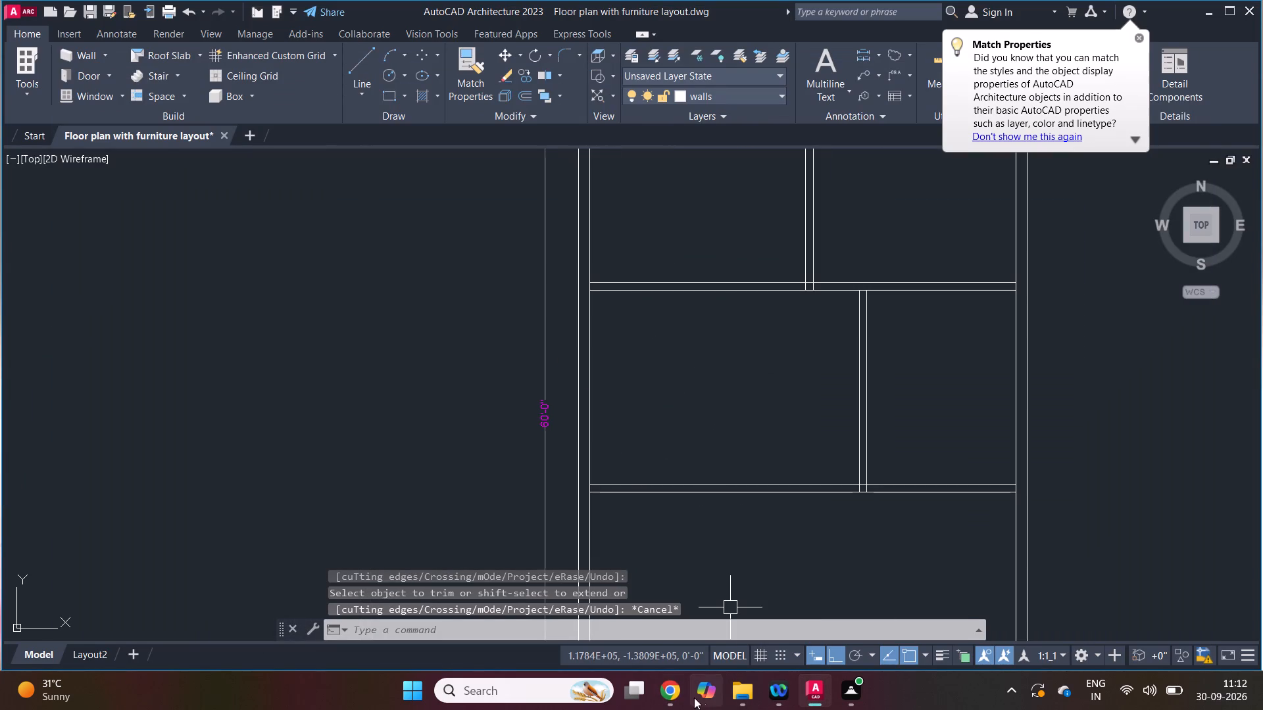
Check the Kitchen's size on the reference plan and offset the left external wall's inner line 7'6" into the house.
{"action": "left_click", "coordinate": [672, 697]}
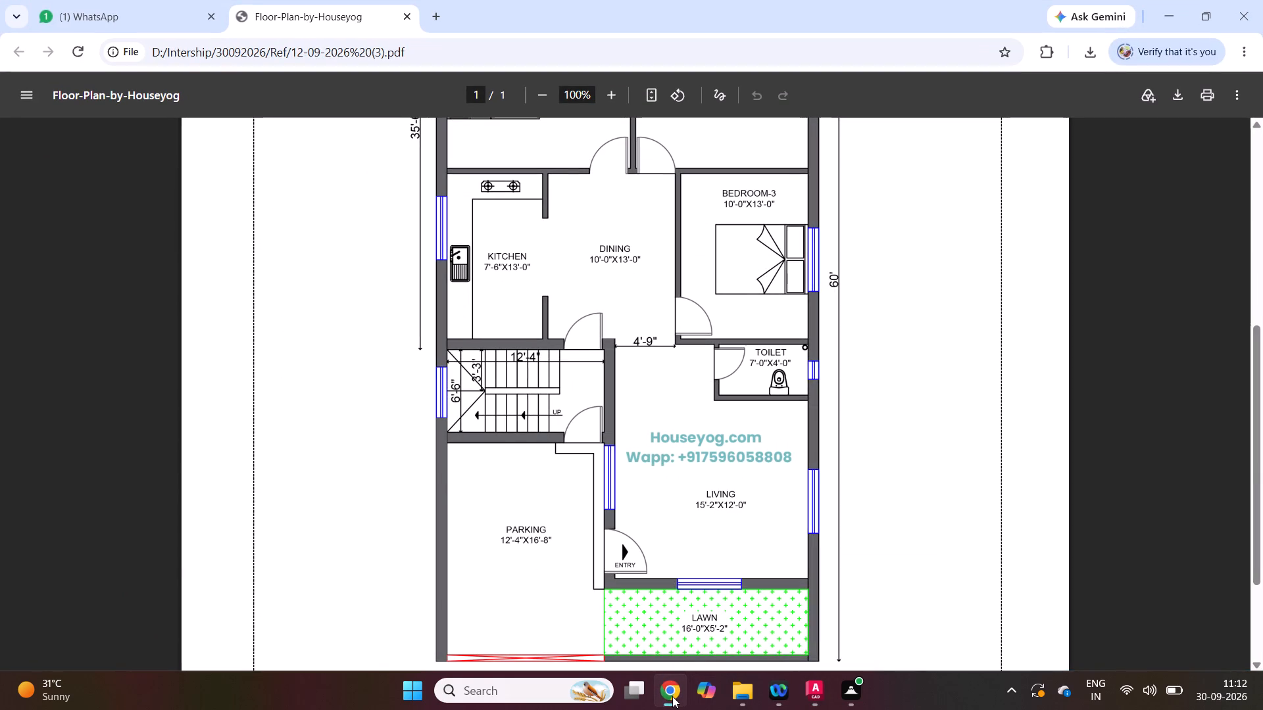
{"action": "left_click", "coordinate": [672, 696]}
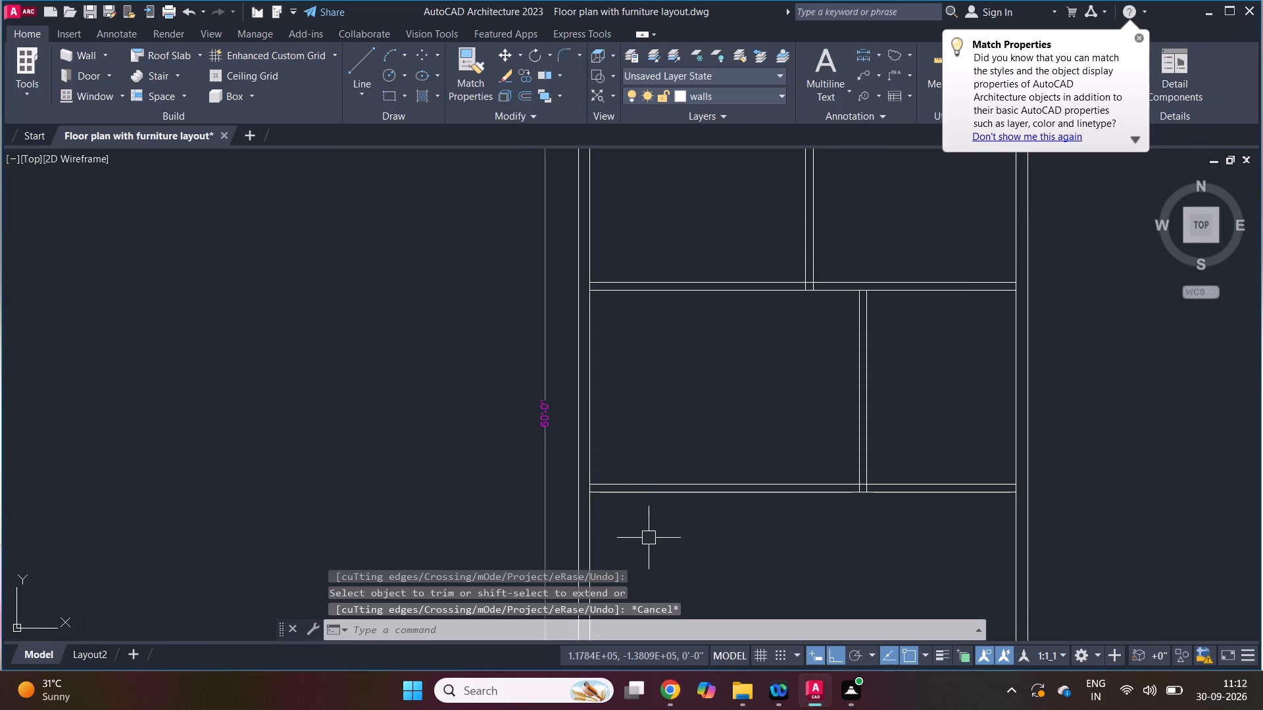
{"action": "key", "text": "Escape"}
{"action": "type", "text": "z"}
{"action": "key", "text": "space"}
{"action": "type", "text": "7'6"}
{"action": "key", "text": "space"}
{"action": "scroll", "coordinate": [590, 388], "scroll_direction": "up", "scroll_amount": 1}
{"action": "left_click_drag", "start_coordinate": [589, 390], "coordinate": [602, 394]}
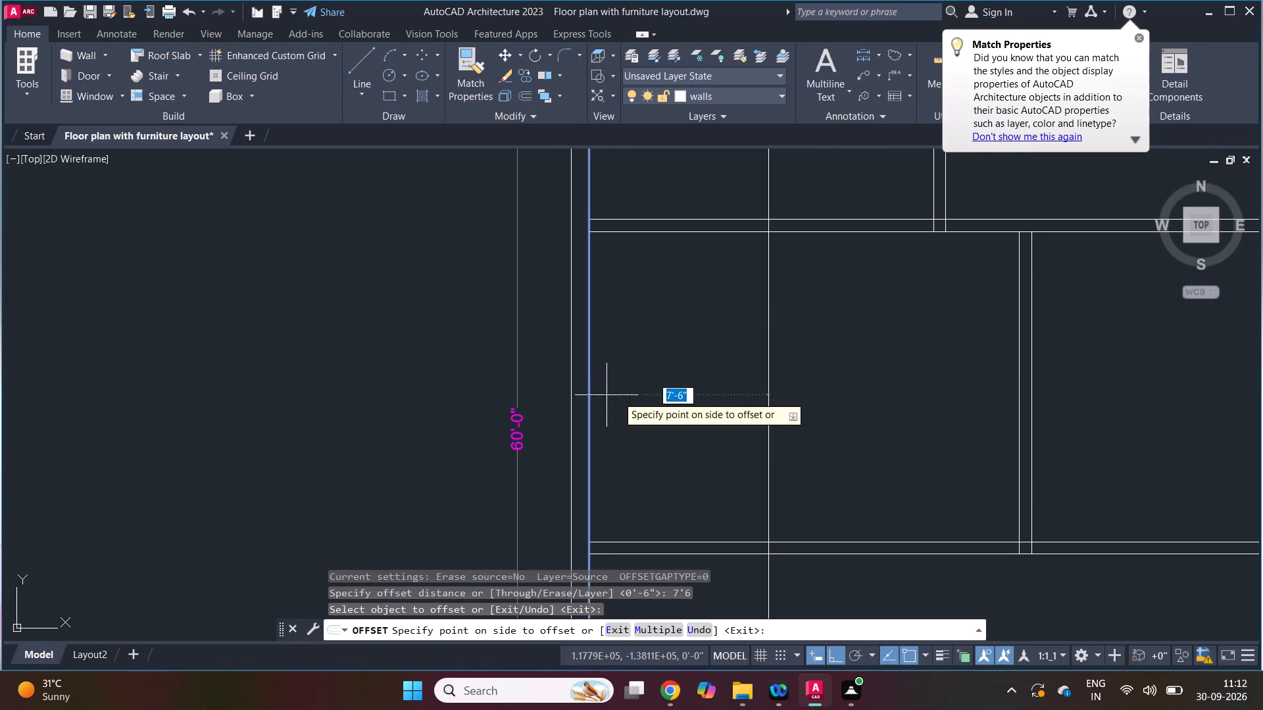
{"action": "left_click", "coordinate": [628, 398]}
{"action": "key", "text": "Escape"}
Trim the new Kitchen line within the horizontal wall above the Kitchen and erase its leftover piece above that wall.
{"action": "scroll", "coordinate": [627, 404], "scroll_direction": "down", "scroll_amount": 1}
{"action": "key", "text": "t"}
{"action": "key", "text": "r"}
{"action": "key", "text": "space"}
{"action": "key", "text": "space"}
{"action": "scroll", "coordinate": [706, 292], "scroll_direction": "up", "scroll_amount": 3}
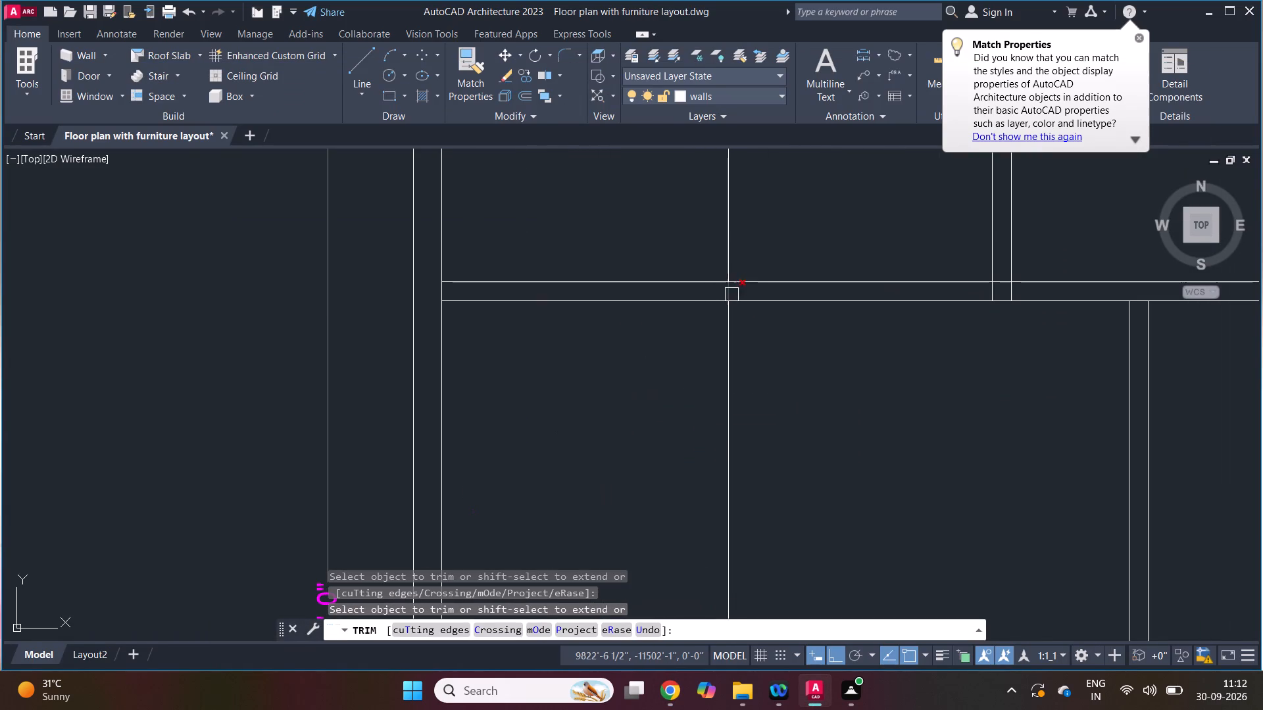
{"action": "left_click", "coordinate": [730, 292]}
{"action": "key", "text": "Escape"}
{"action": "key", "text": "e"}
{"action": "key", "text": "space"}
{"action": "left_click", "coordinate": [730, 255]}
{"action": "key", "text": "space"}
{"action": "scroll", "coordinate": [717, 263], "scroll_direction": "down", "scroll_amount": 3}
{"action": "key", "text": "Escape"}
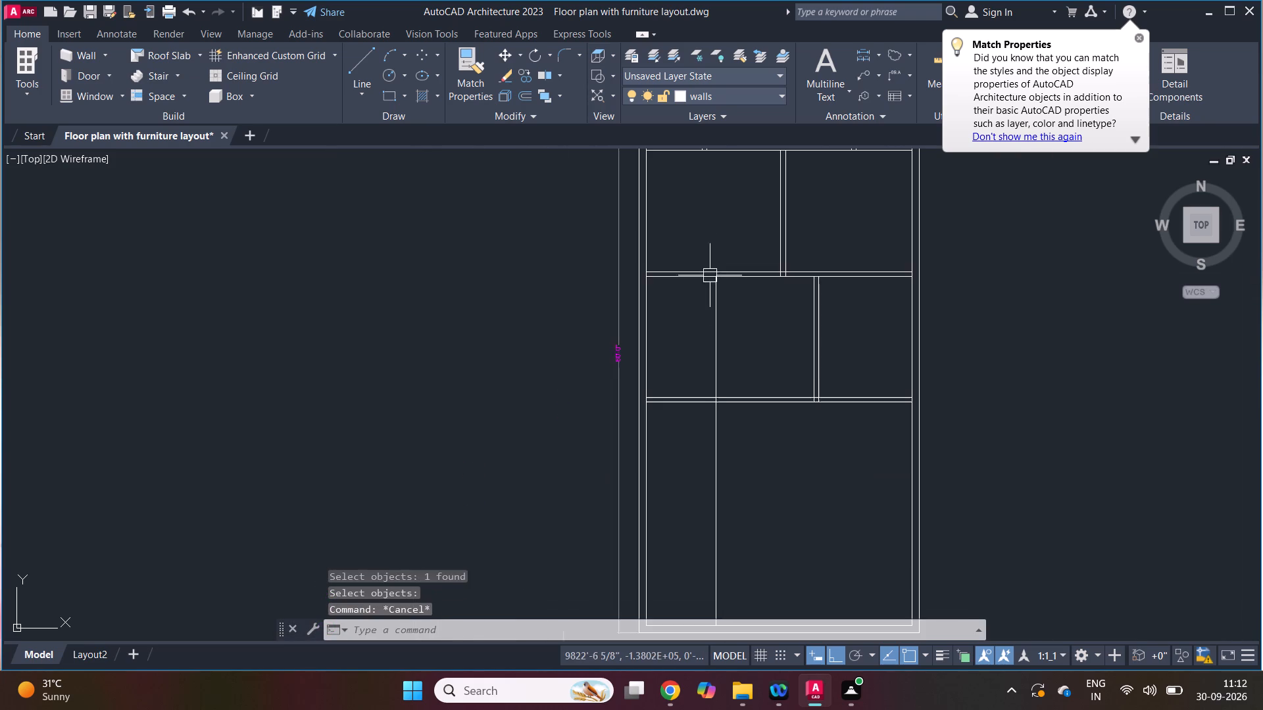
Trim the Kitchen line within the horizontal wall below the Kitchen and erase its leftover piece below that wall.
{"action": "scroll", "coordinate": [719, 385], "scroll_direction": "up", "scroll_amount": 3}
{"action": "key", "text": "t"}
{"action": "key", "text": "r"}
{"action": "key", "text": "space"}
{"action": "key", "text": "space"}
{"action": "scroll", "coordinate": [708, 426], "scroll_direction": "up", "scroll_amount": 3}
{"action": "left_click", "coordinate": [717, 416]}
{"action": "key", "text": "Escape"}
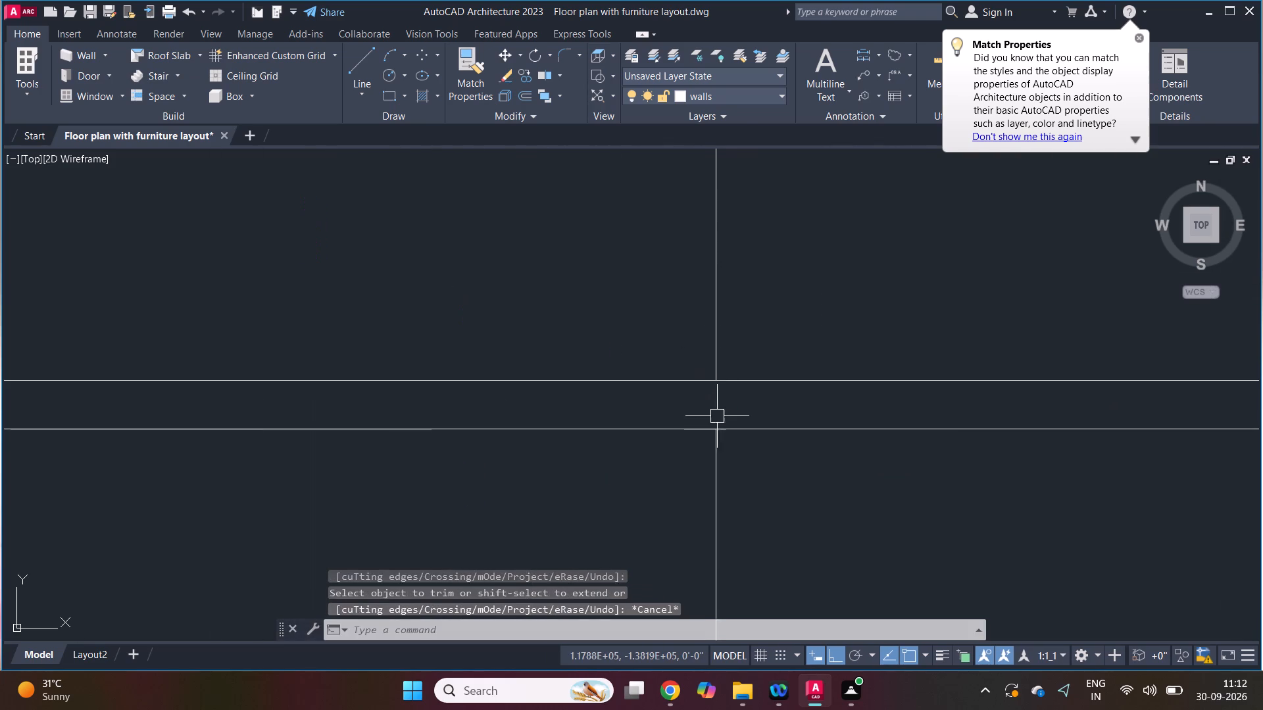
{"action": "scroll", "coordinate": [712, 423], "scroll_direction": "down", "scroll_amount": 3}
{"action": "key", "text": "e"}
{"action": "key", "text": "space"}
{"action": "left_click", "coordinate": [707, 471]}
{"action": "key", "text": "space"}
{"action": "scroll", "coordinate": [704, 474], "scroll_direction": "down", "scroll_amount": 1}
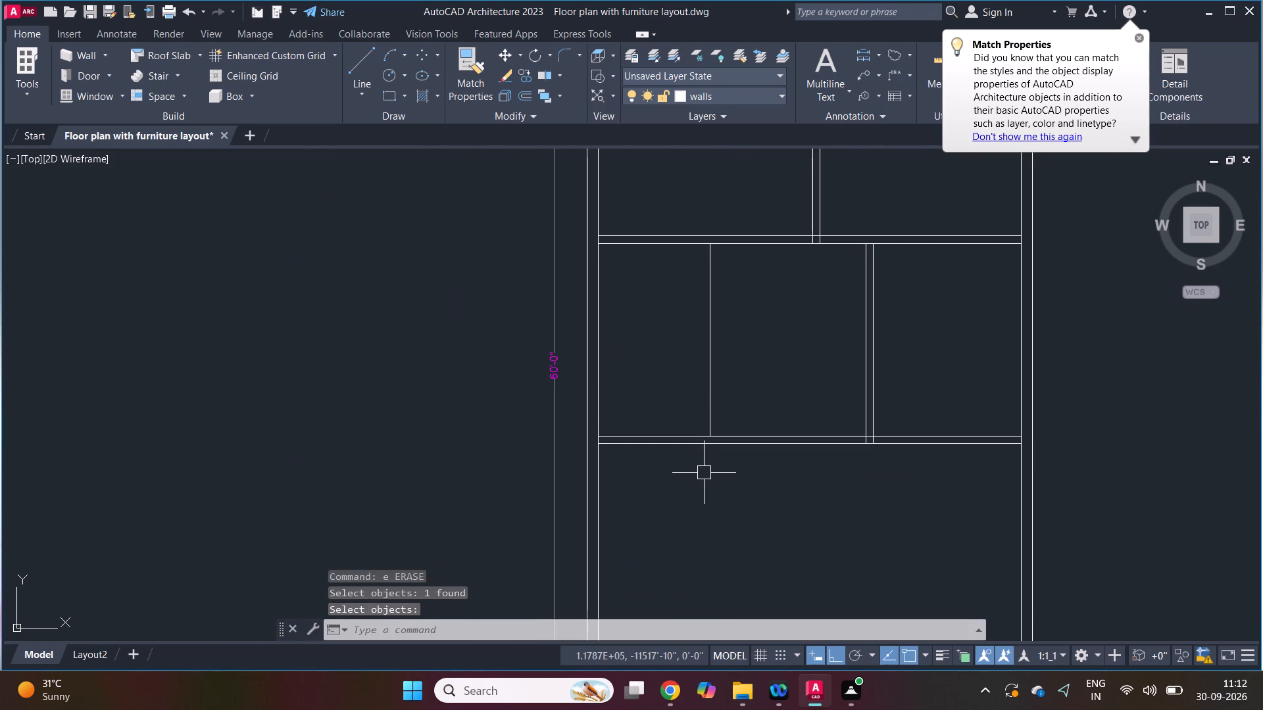
Offset the Kitchen line 6" to the right to form the partition between Kitchen and Dining.
{"action": "key", "text": "z"}
{"action": "key", "text": "space"}
{"action": "key", "text": "6"}
{"action": "key", "text": "space"}
{"action": "left_click_drag", "start_coordinate": [714, 396], "coordinate": [741, 396]}
{"action": "left_click", "coordinate": [754, 399]}
{"action": "key", "text": "Escape"}
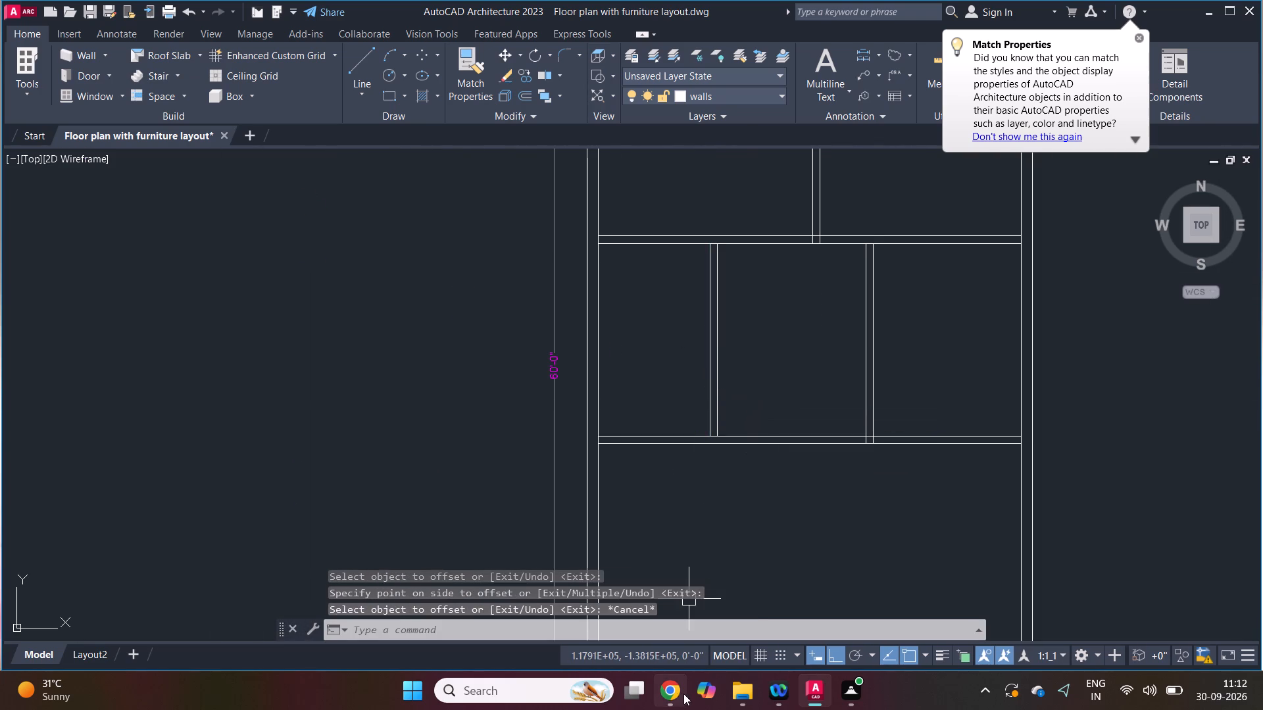
Check the size of the toilet below Bedroom-3 on the reference plan.
{"action": "left_click", "coordinate": [671, 697]}
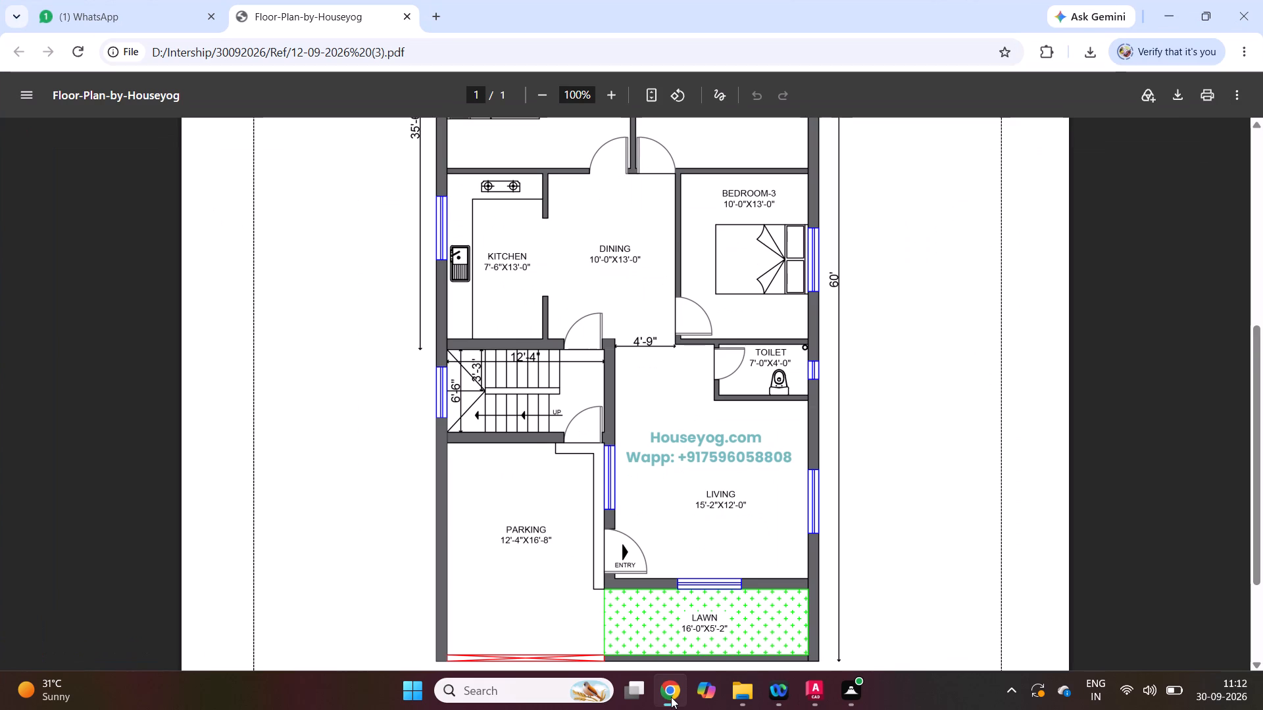
{"action": "left_click", "coordinate": [671, 697]}
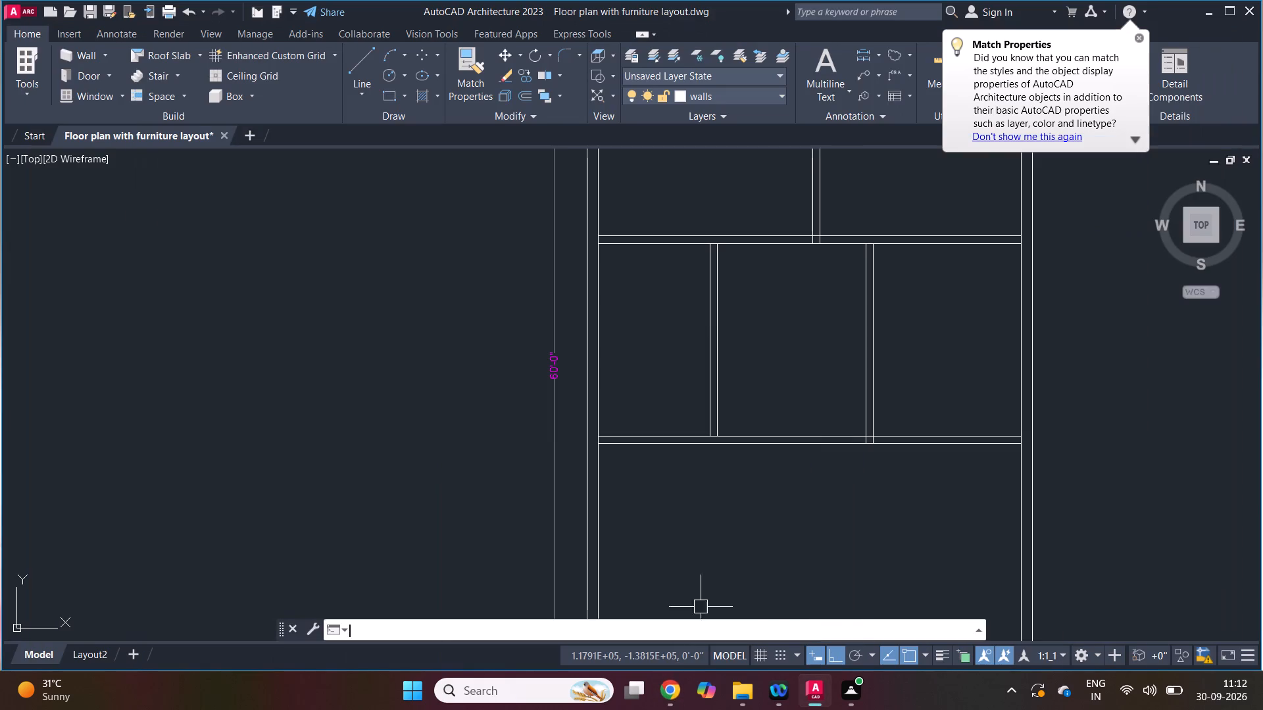
{"action": "scroll", "coordinate": [716, 332], "scroll_direction": "down", "scroll_amount": 3}
{"action": "scroll", "coordinate": [788, 384], "scroll_direction": "up", "scroll_amount": 4}
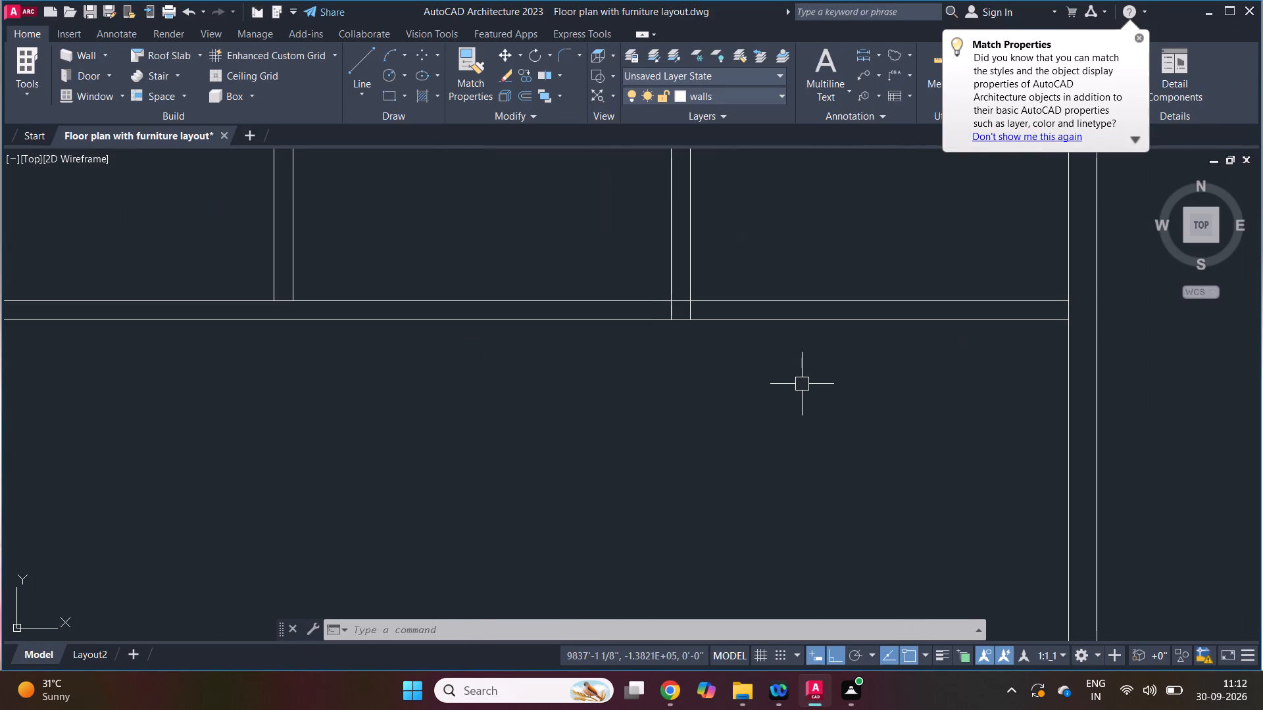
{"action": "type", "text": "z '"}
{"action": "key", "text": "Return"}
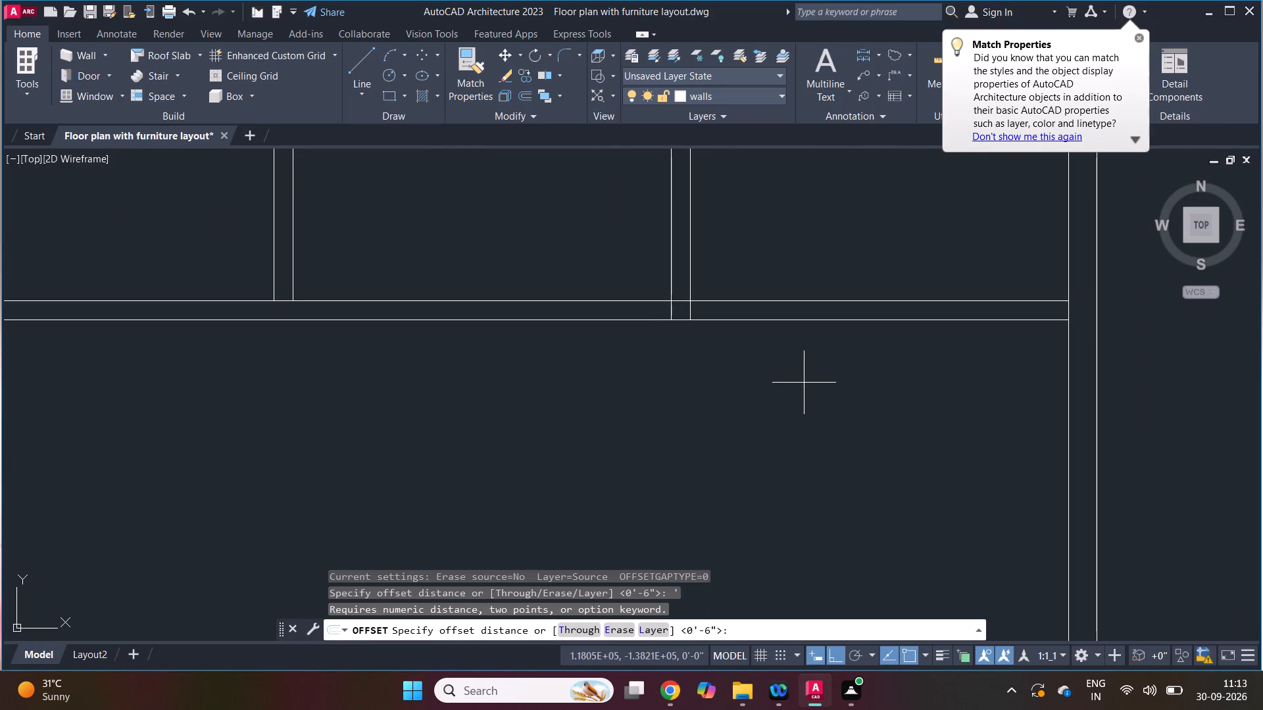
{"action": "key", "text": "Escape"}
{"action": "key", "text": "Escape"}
Offset the right external wall's inner line 7' into the house for the toilet below Bedroom-3.
{"action": "type", "text": "z"}
{"action": "key", "text": "space"}
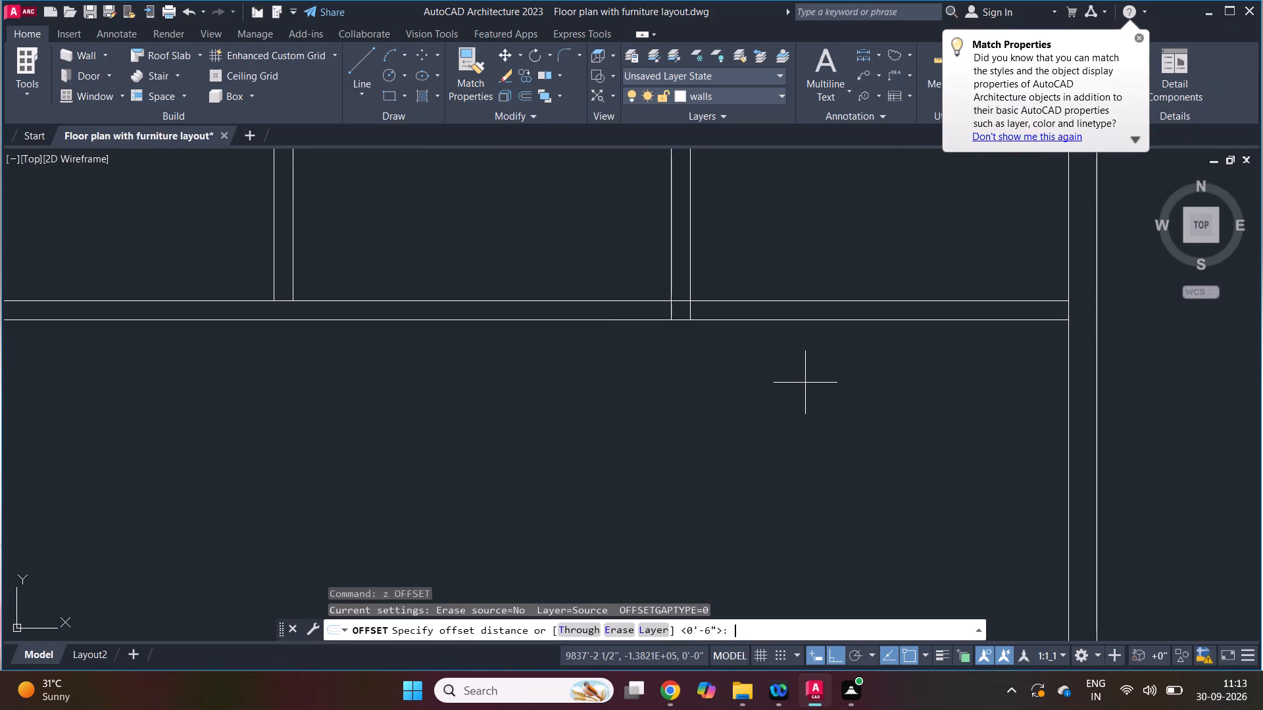
{"action": "key", "text": "7"}
{"action": "key", "text": "apostrophe"}
{"action": "key", "text": "Return"}
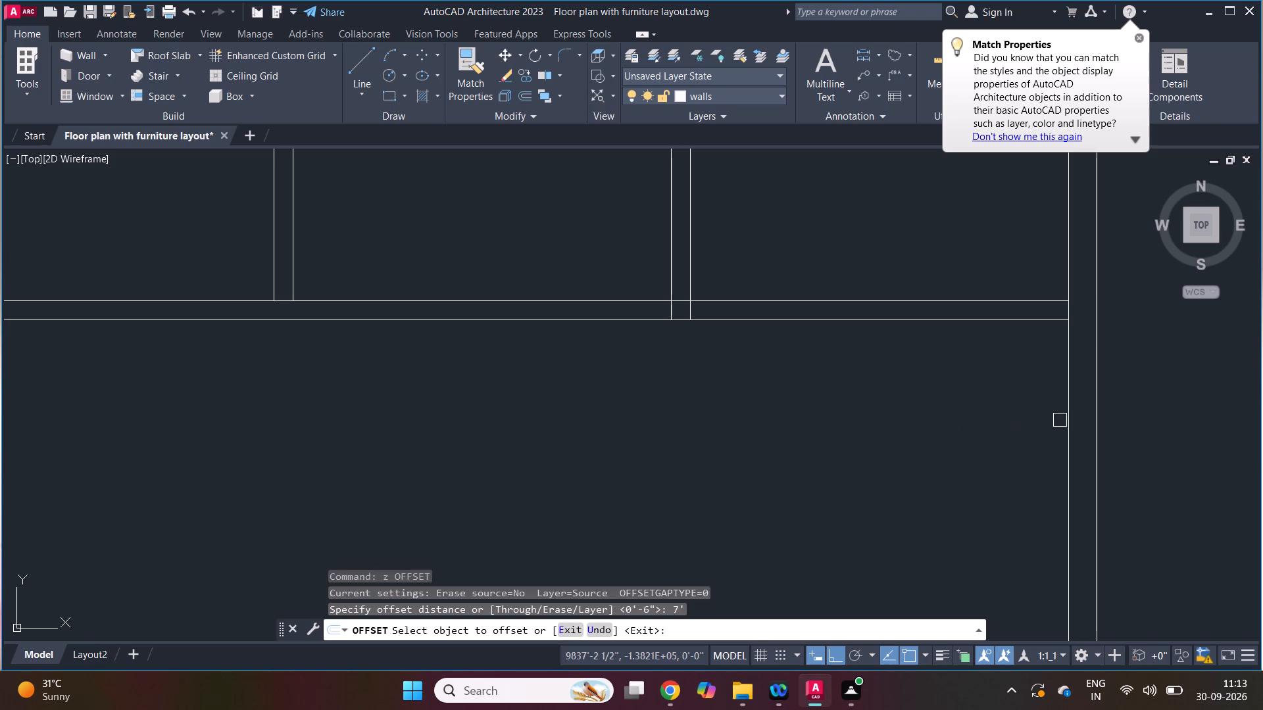
{"action": "left_click_drag", "start_coordinate": [1071, 414], "coordinate": [1058, 415]}
{"action": "left_click", "coordinate": [1010, 418]}
{"action": "key", "text": "Escape"}
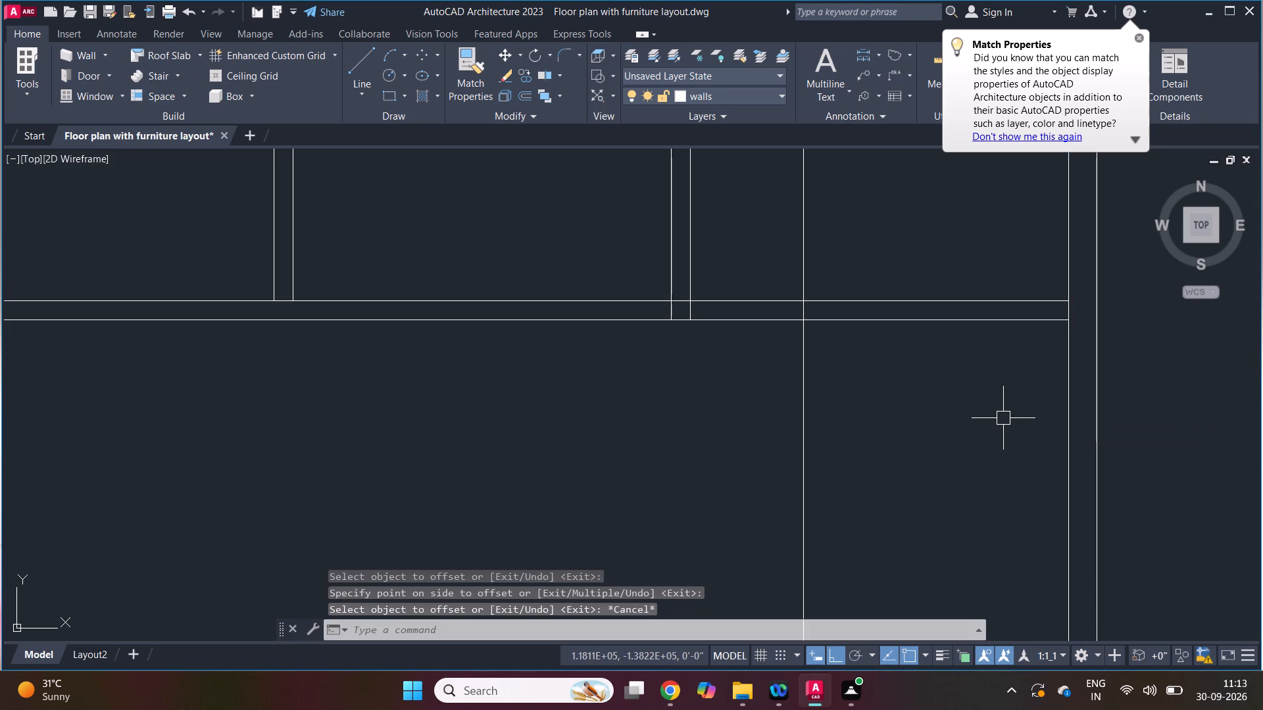
Offset the lower line of the horizontal wall below Bedroom-3 by 4' downward for the toilet's lower wall.
{"action": "key", "text": "space"}
{"action": "type", "text": "4'"}
{"action": "key", "text": "Return"}
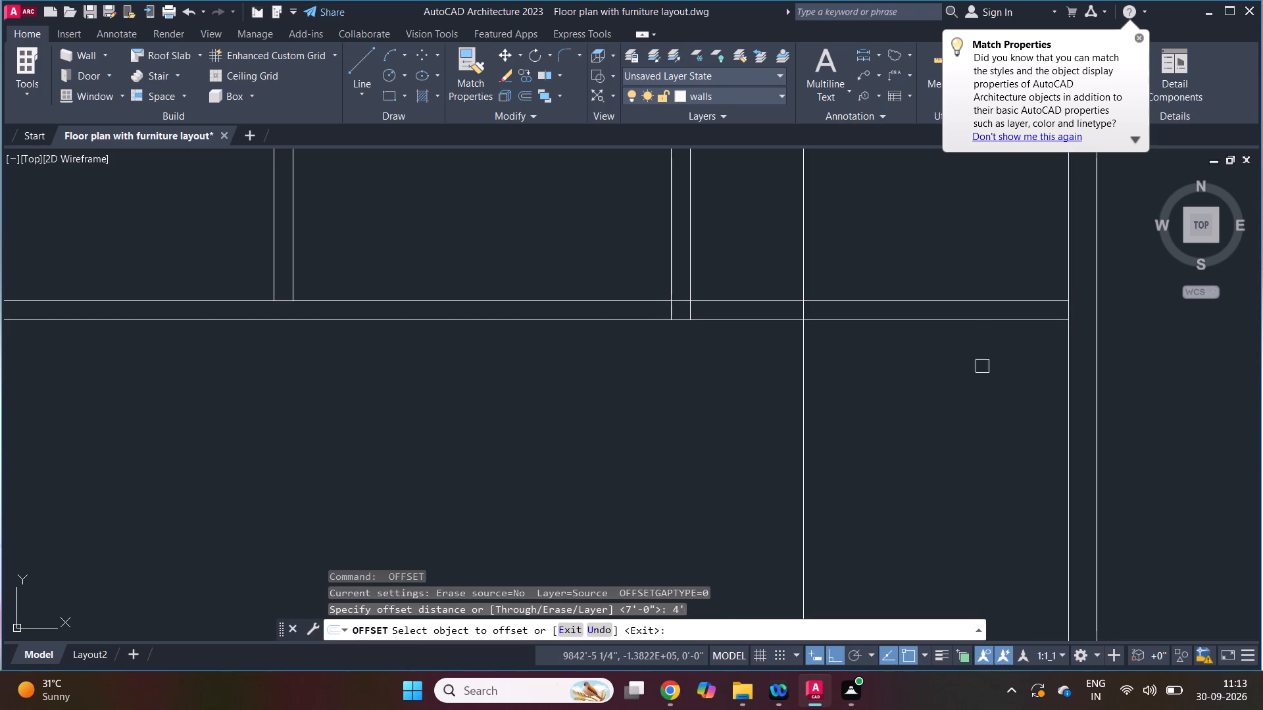
{"action": "left_click_drag", "start_coordinate": [968, 323], "coordinate": [966, 329]}
{"action": "left_click", "coordinate": [961, 350]}
{"action": "key", "text": "Escape"}
Fillet the toilet's new vertical and horizontal lines into a sharp corner at the toilet's lower left.
{"action": "key", "text": "f"}
{"action": "key", "text": "space"}
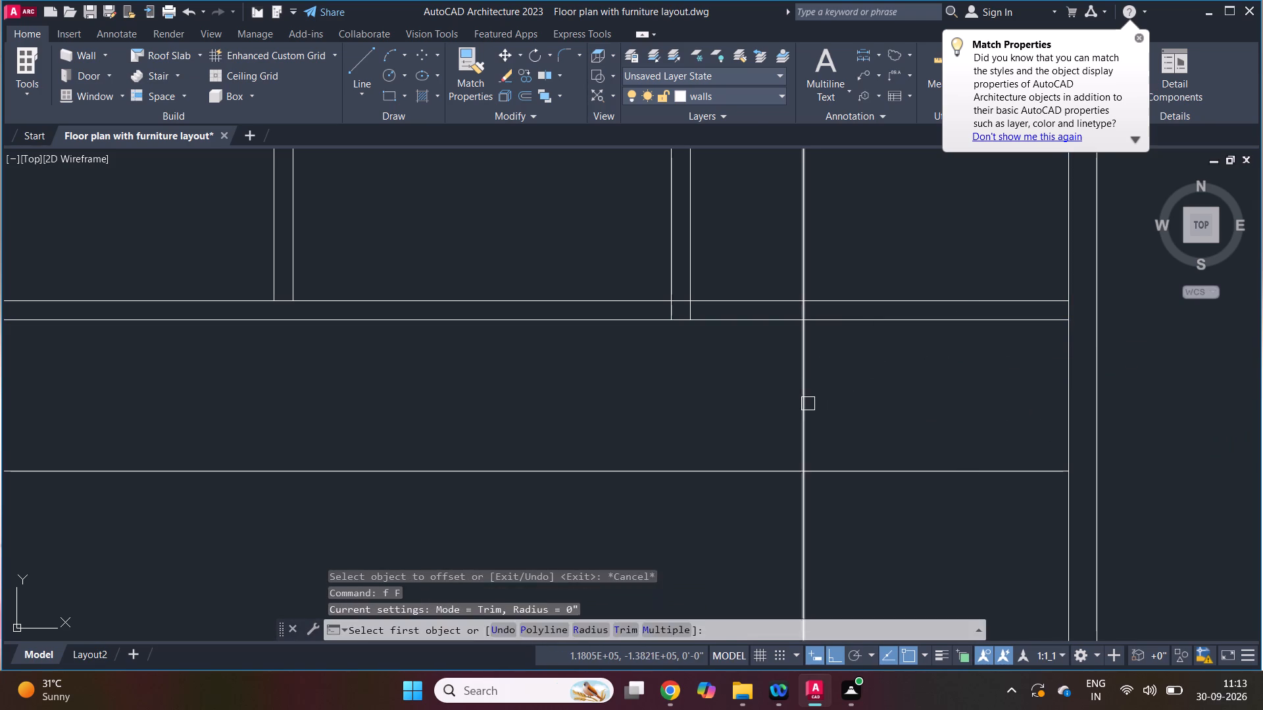
{"action": "left_click", "coordinate": [808, 404]}
{"action": "left_click", "coordinate": [830, 470]}
{"action": "key", "text": "Escape"}
Trim the toilet's vertical line within the wall below Bedroom-3 and erase its leftover piece above that wall.
{"action": "key", "text": "t"}
{"action": "key", "text": "r"}
{"action": "key", "text": "space"}
{"action": "key", "text": "space"}
{"action": "scroll", "coordinate": [803, 297], "scroll_direction": "up", "scroll_amount": 2}
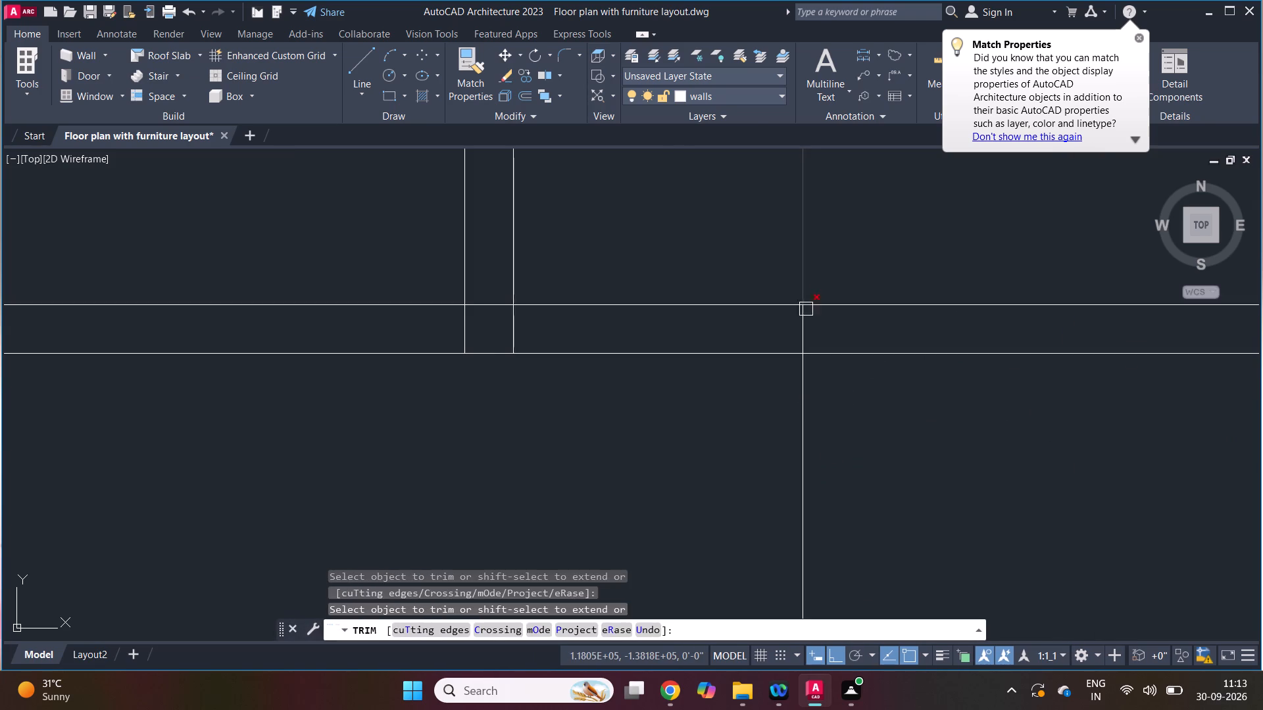
{"action": "left_click", "coordinate": [805, 333]}
{"action": "key", "text": "Escape"}
{"action": "scroll", "coordinate": [808, 337], "scroll_direction": "down", "scroll_amount": 2}
{"action": "key", "text": "e"}
{"action": "key", "text": "space"}
{"action": "left_click", "coordinate": [805, 297]}
{"action": "key", "text": "space"}
Offset the toilet's lower line and vertical line 6" outward to give both walls their thickness.
{"action": "scroll", "coordinate": [803, 298], "scroll_direction": "down", "scroll_amount": 3}
{"action": "key", "text": "Escape"}
{"action": "scroll", "coordinate": [806, 342], "scroll_direction": "up", "scroll_amount": 2}
{"action": "type", "text": "z 6"}
{"action": "key", "text": "space"}
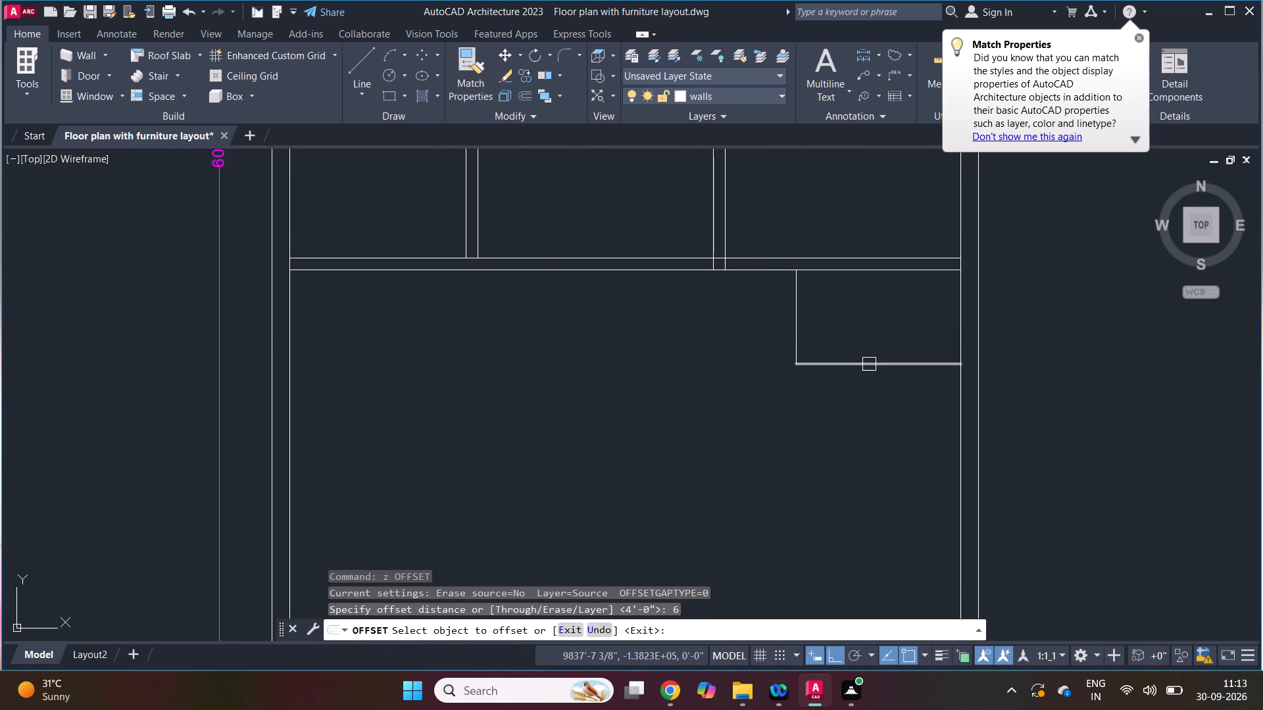
{"action": "left_click_drag", "start_coordinate": [868, 364], "coordinate": [870, 371]}
{"action": "left_click", "coordinate": [870, 392]}
{"action": "left_click", "coordinate": [800, 325]}
{"action": "left_click", "coordinate": [770, 335]}
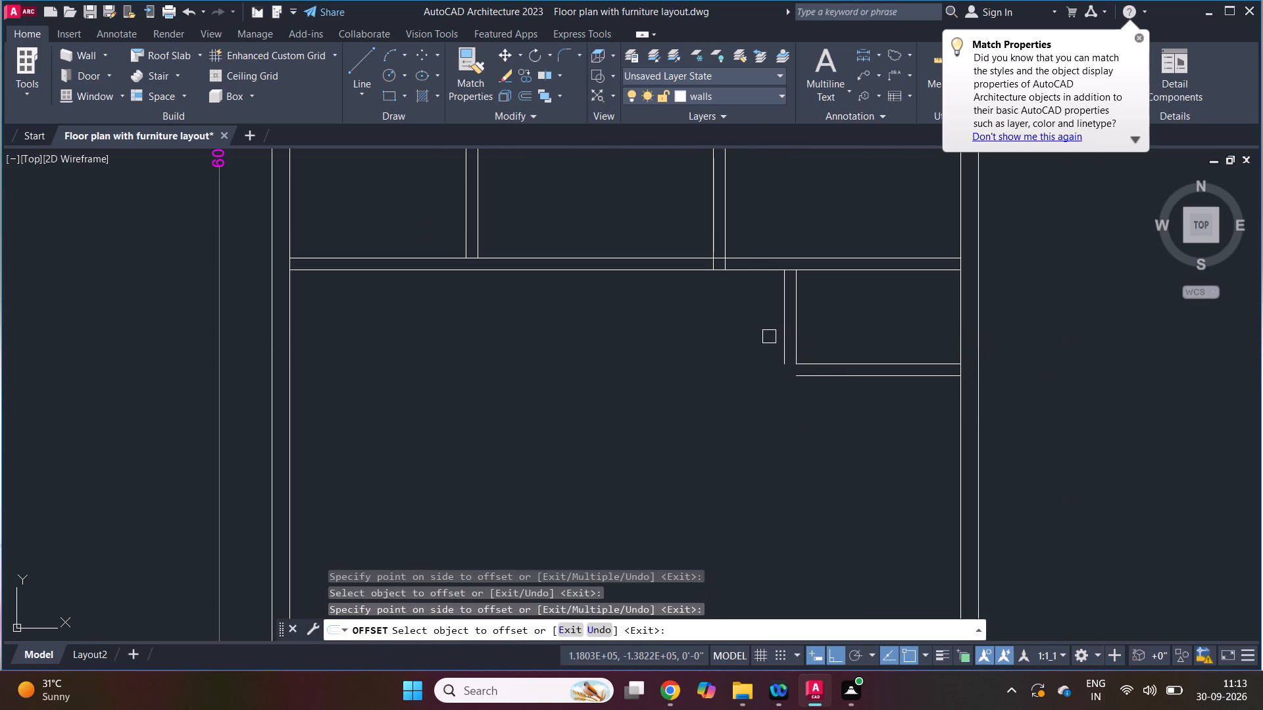
{"action": "key", "text": "space"}
Fillet the toilet walls' two outer lines into a sharp corner.
{"action": "key", "text": "f"}
{"action": "key", "text": "space"}
{"action": "left_click", "coordinate": [785, 329]}
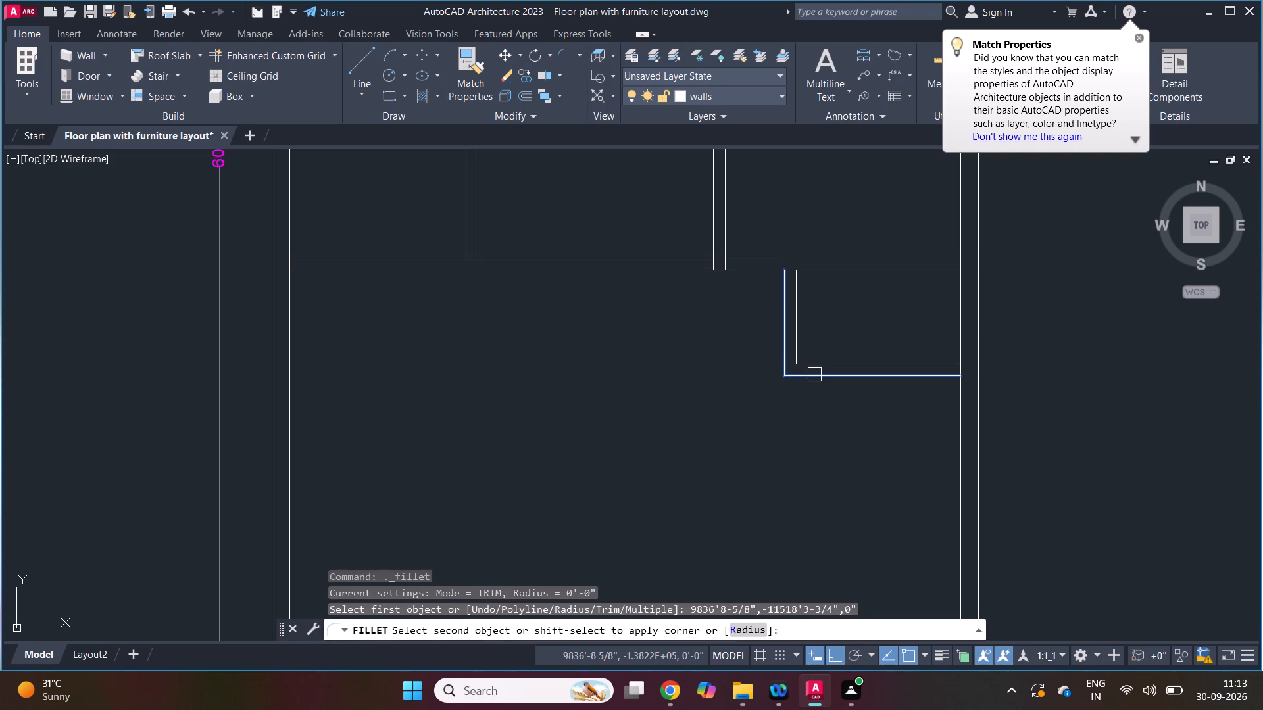
{"action": "left_click", "coordinate": [817, 375]}
{"action": "key", "text": "Escape"}
Save the drawing.
{"action": "scroll", "coordinate": [787, 386], "scroll_direction": "down", "scroll_amount": 2}
{"action": "key", "text": "ctrl+s"}
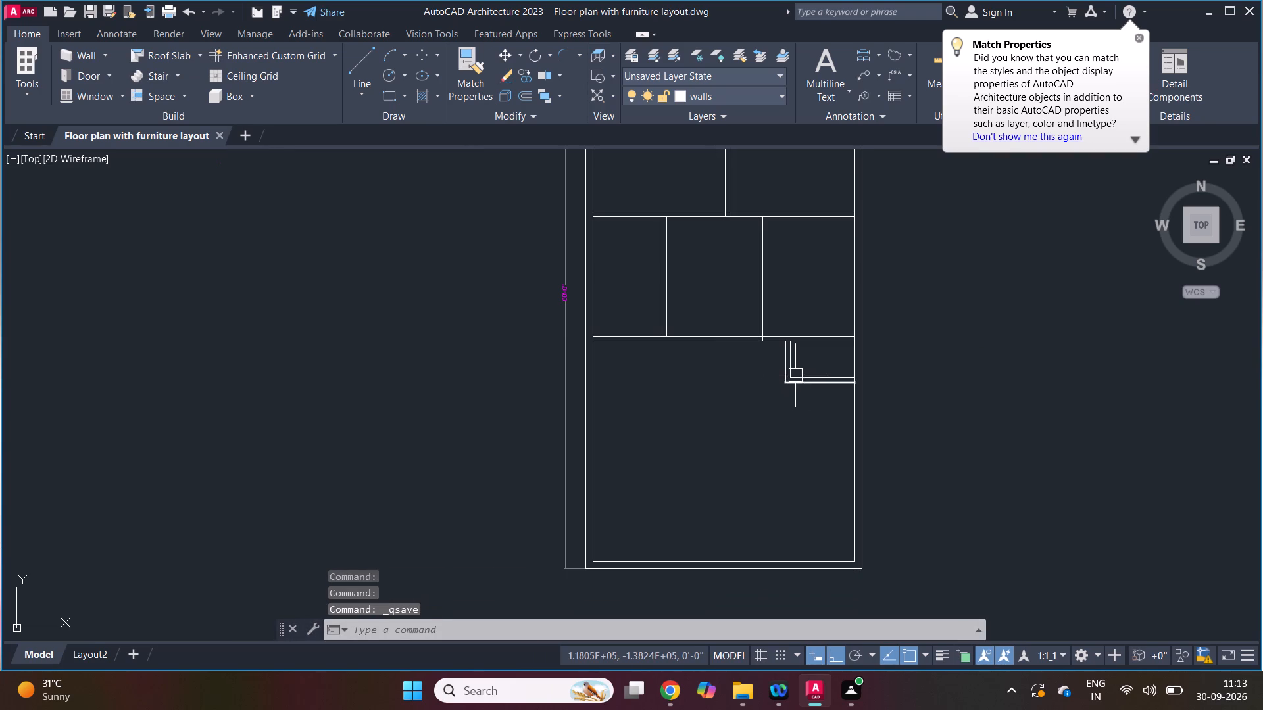
{"action": "key", "text": "Escape"}
{"action": "key", "text": "Escape"}
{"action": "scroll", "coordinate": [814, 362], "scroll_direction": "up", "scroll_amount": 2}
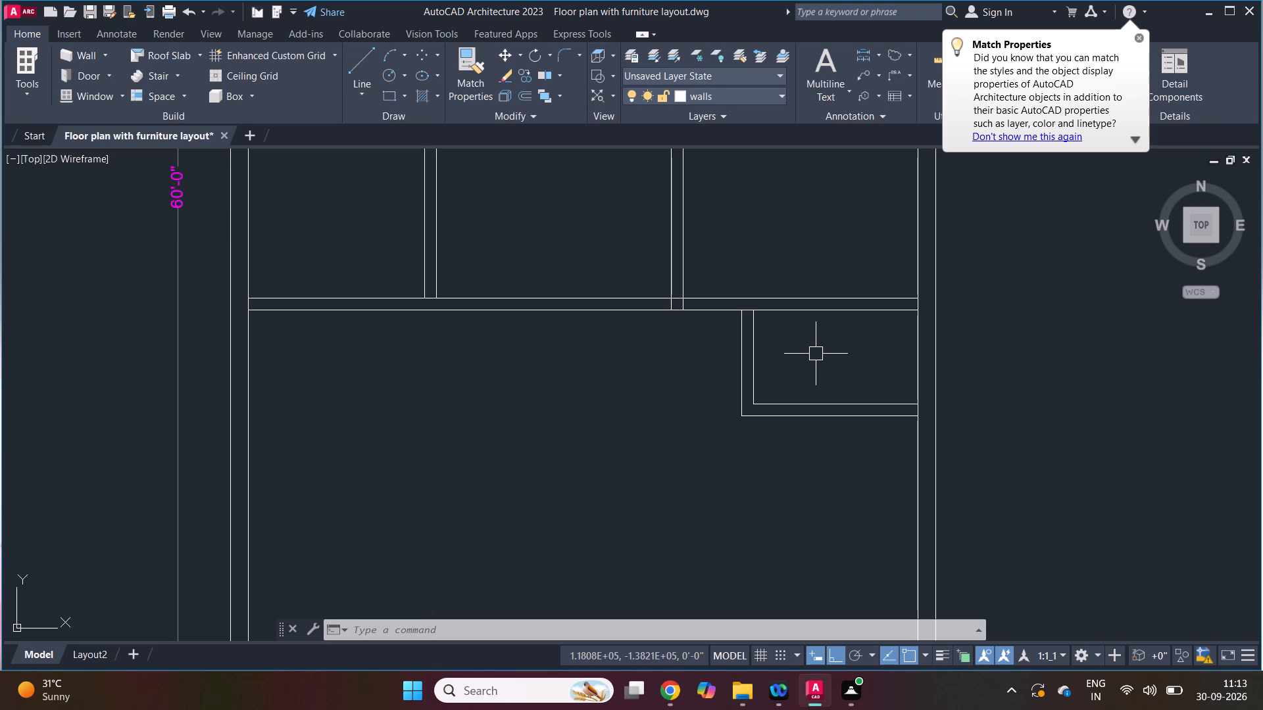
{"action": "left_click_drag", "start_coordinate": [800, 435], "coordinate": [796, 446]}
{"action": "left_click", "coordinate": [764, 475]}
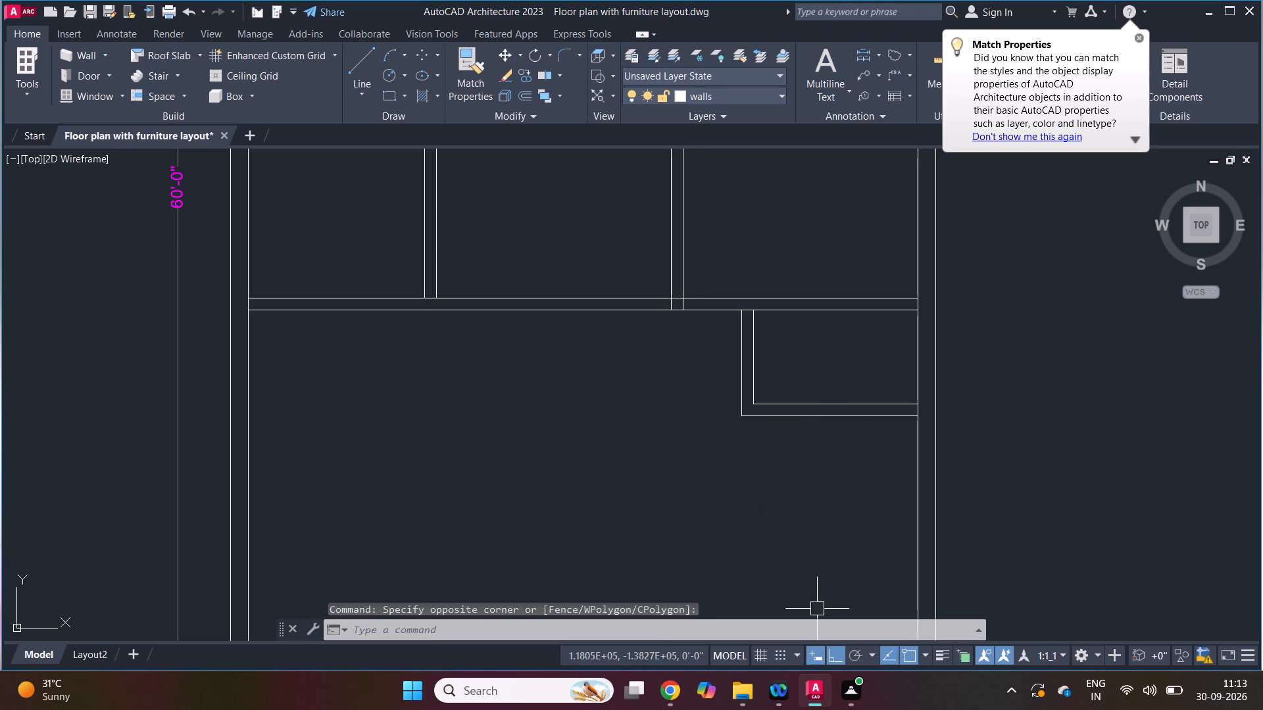
Examine the living, parking, staircase and lawn layout and dimensions in the reference PDF.
{"action": "left_click", "coordinate": [668, 697]}
{"action": "left_click", "coordinate": [668, 697]}
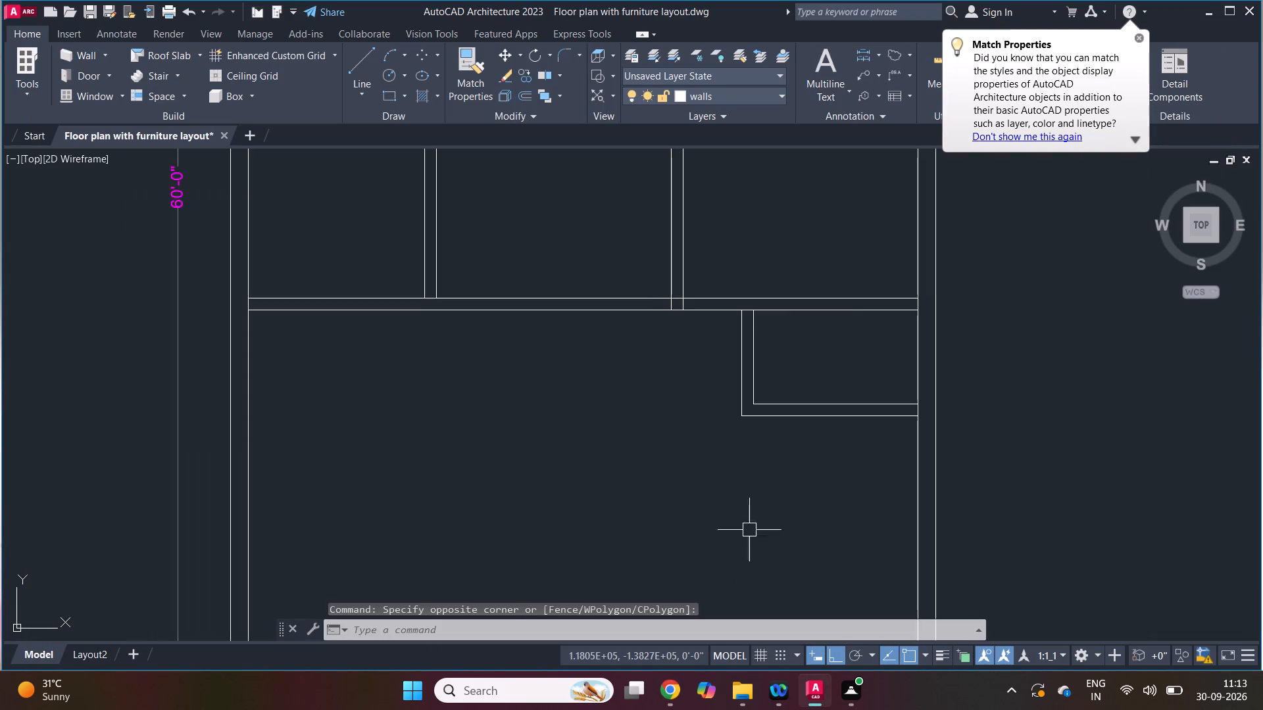
{"action": "scroll", "coordinate": [744, 433], "scroll_direction": "down", "scroll_amount": 2}
{"action": "scroll", "coordinate": [662, 444], "scroll_direction": "up", "scroll_amount": 2}
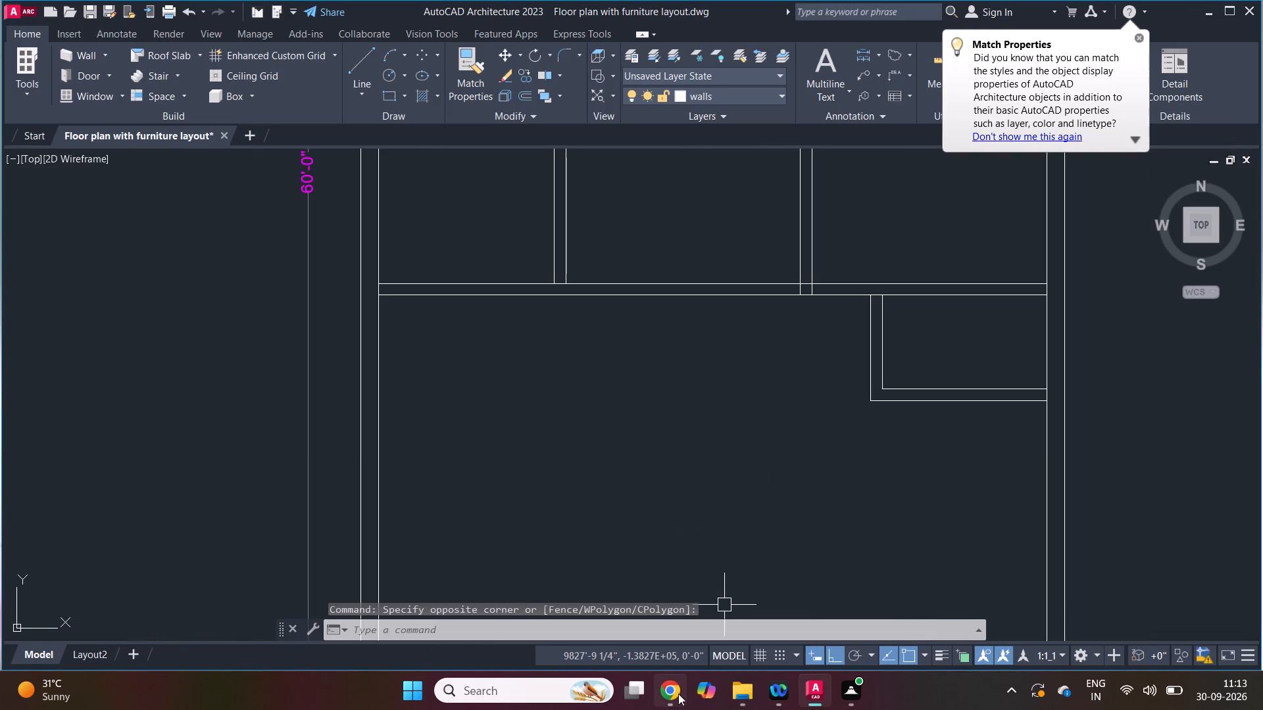
{"action": "left_click", "coordinate": [678, 694]}
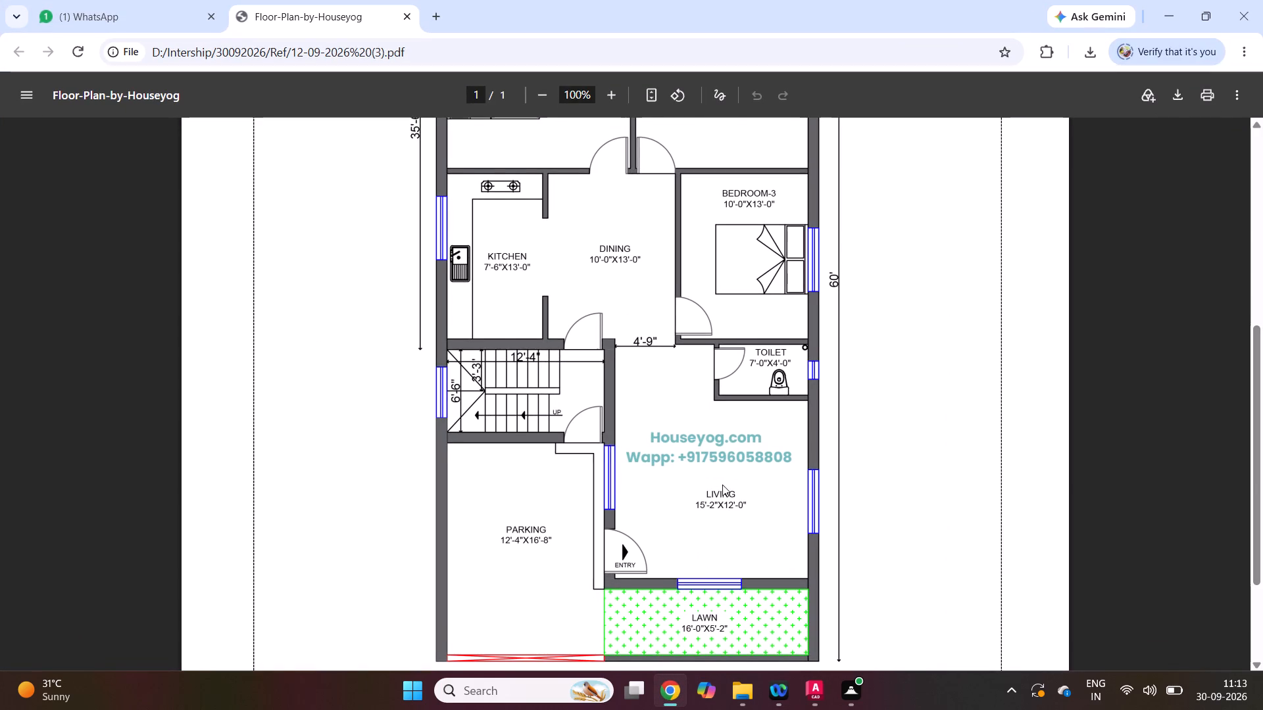
{"action": "scroll", "coordinate": [724, 486], "scroll_direction": "down", "scroll_amount": 1}
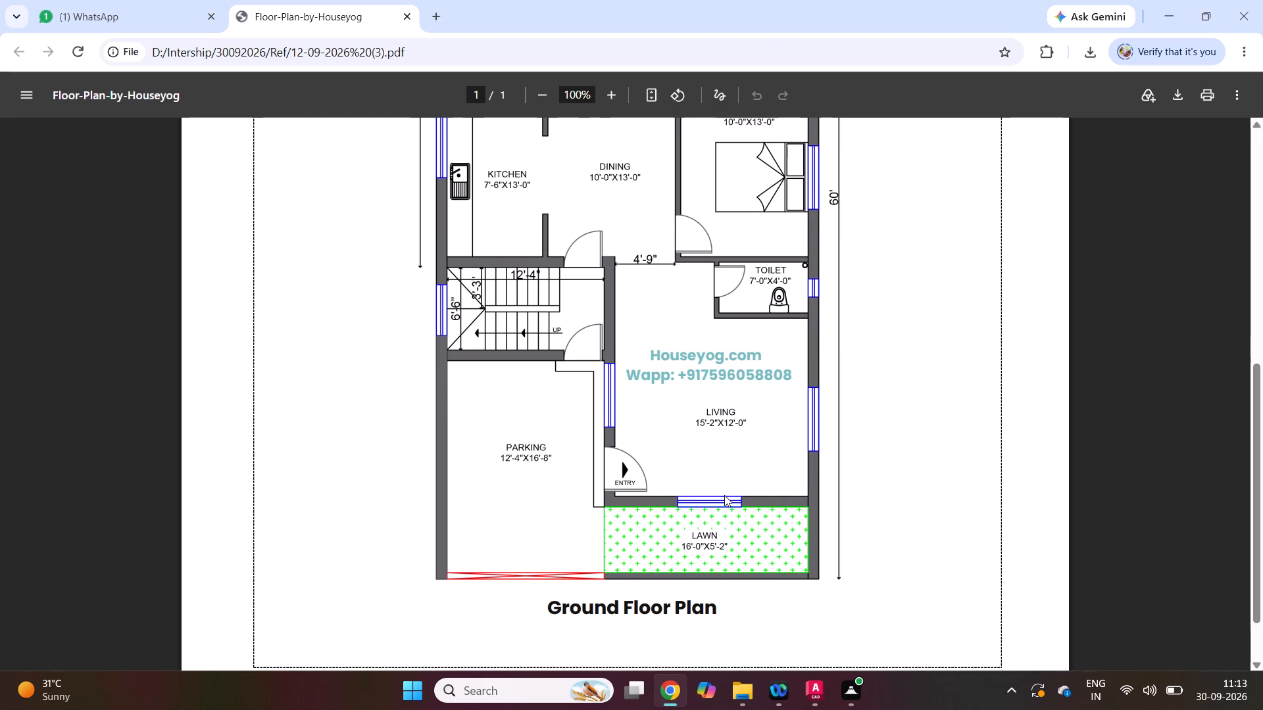
{"action": "scroll", "coordinate": [722, 498], "scroll_direction": "down", "scroll_amount": 1}
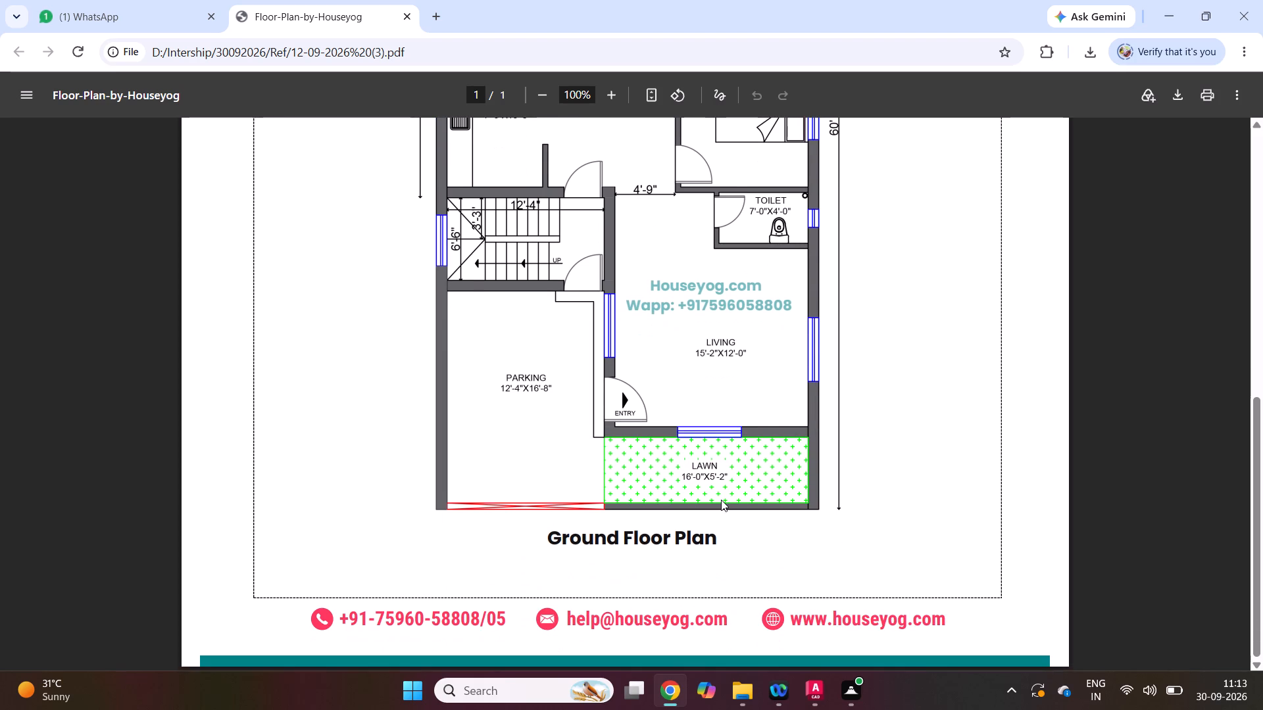
{"action": "scroll", "coordinate": [721, 500], "scroll_direction": "up", "scroll_amount": 1}
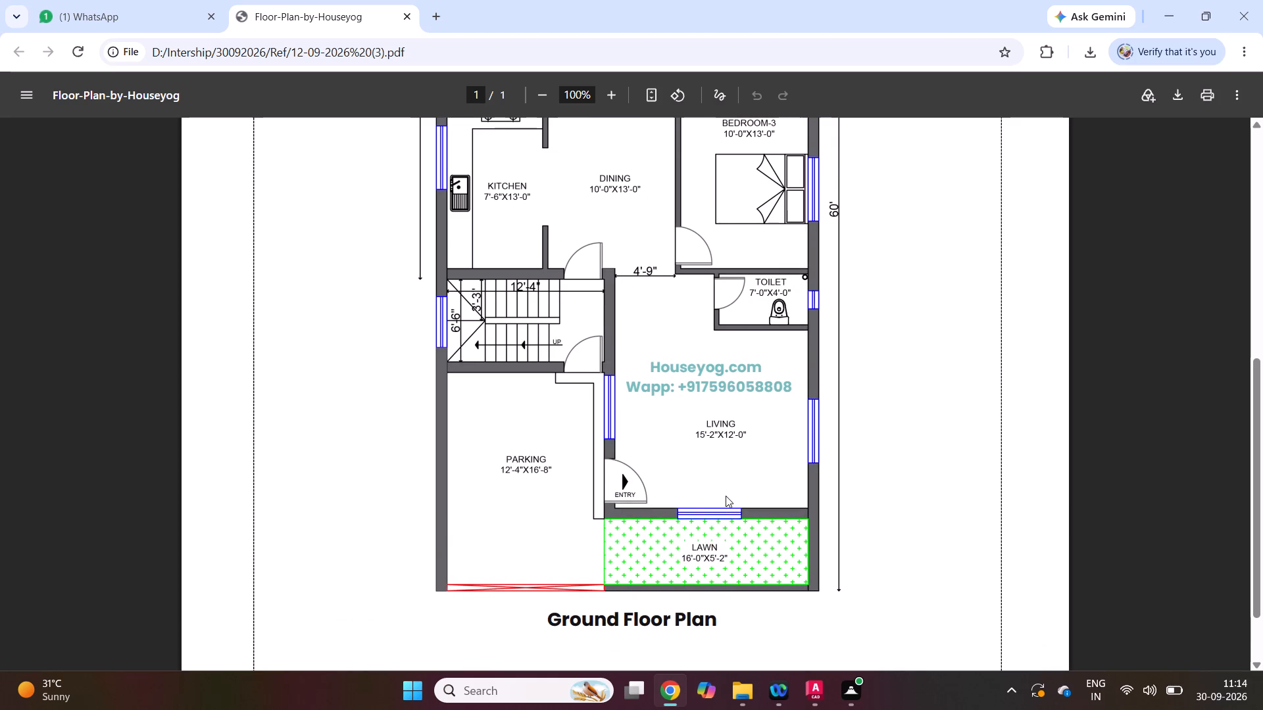
{"action": "left_click", "coordinate": [669, 694]}
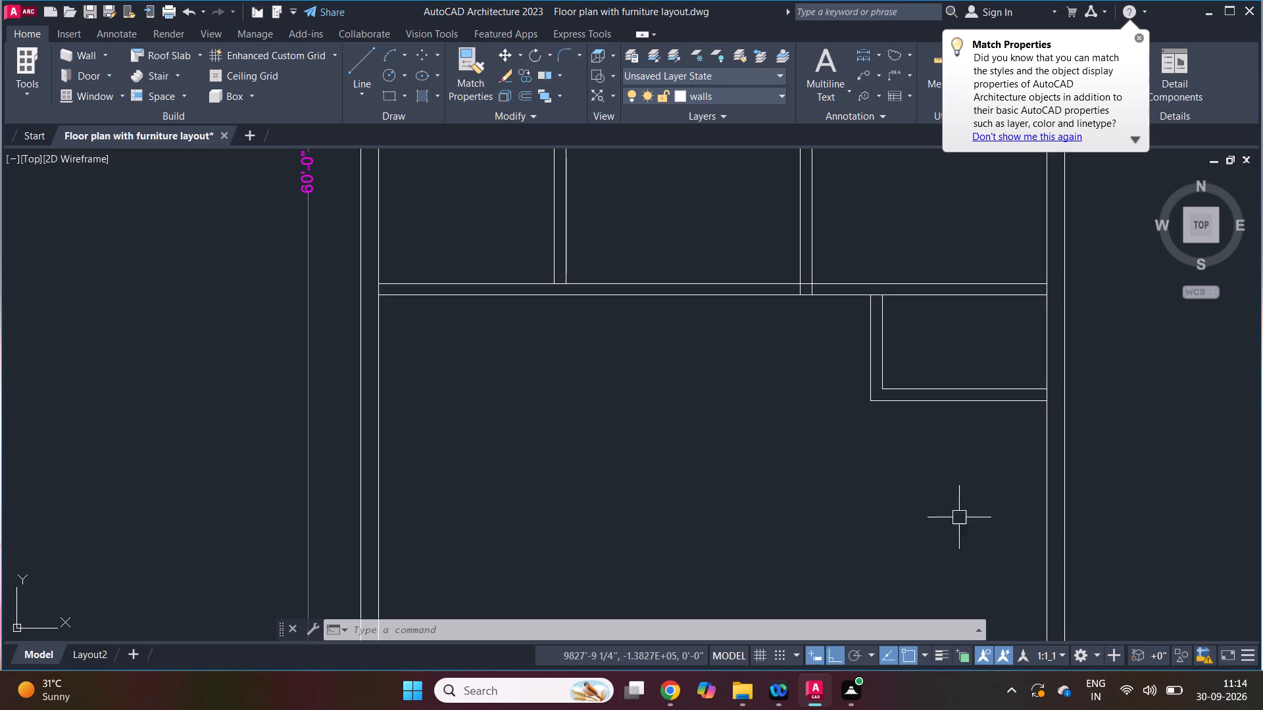
Offset the bottom external wall's inner line 5'2" upward to mark the lawn's depth.
{"action": "left_click_drag", "start_coordinate": [908, 497], "coordinate": [902, 500]}
{"action": "left_click", "coordinate": [878, 514]}
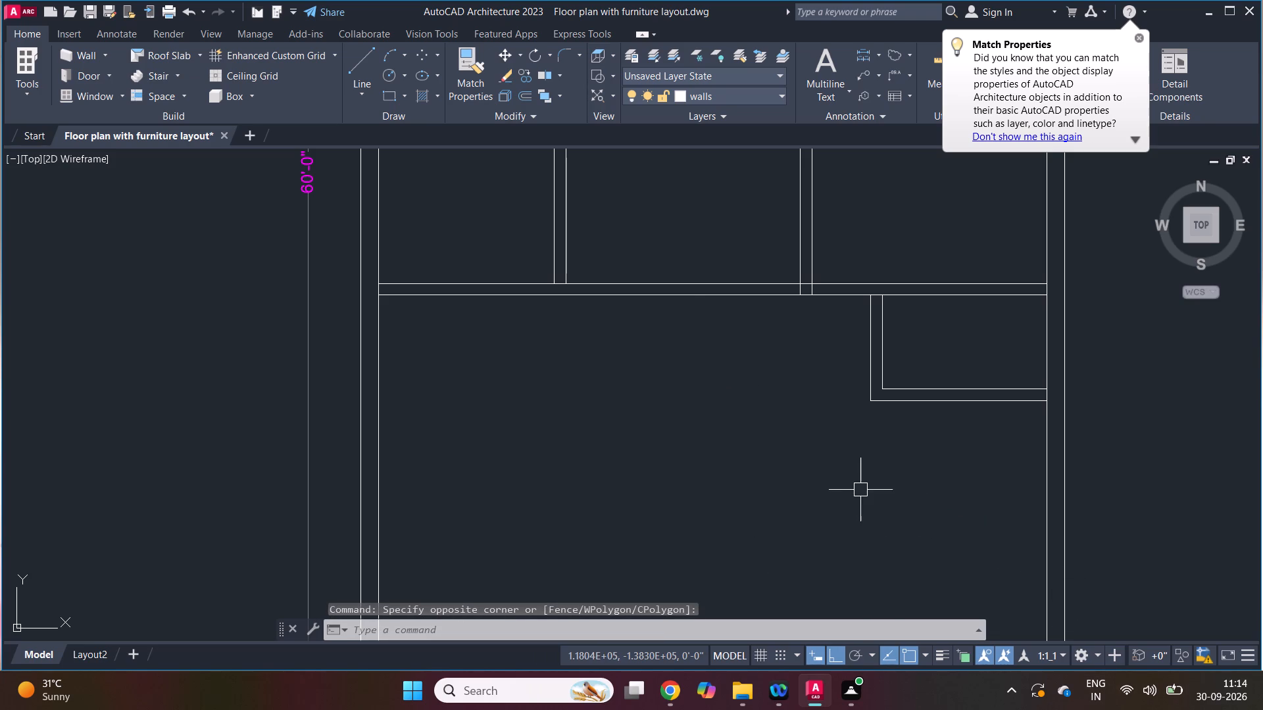
{"action": "scroll", "coordinate": [758, 386], "scroll_direction": "down", "scroll_amount": 5}
{"action": "scroll", "coordinate": [730, 440], "scroll_direction": "up", "scroll_amount": 4}
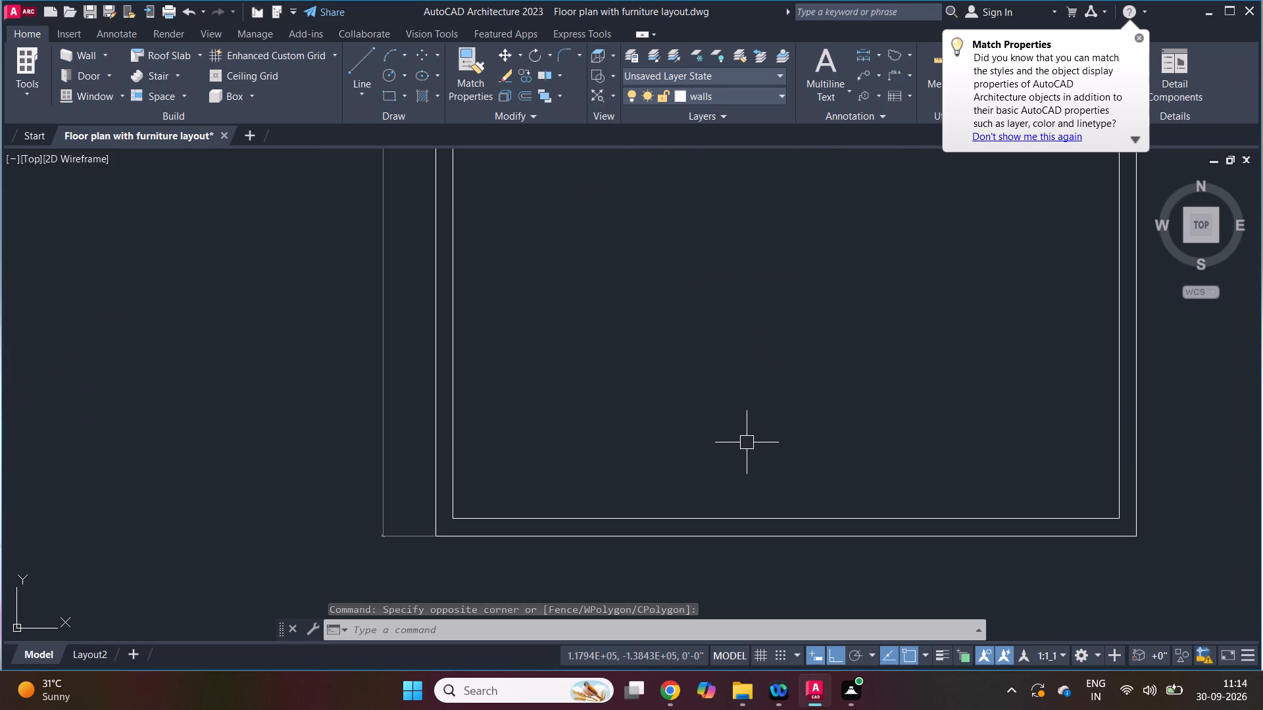
{"action": "type", "text": "z 5'2"}
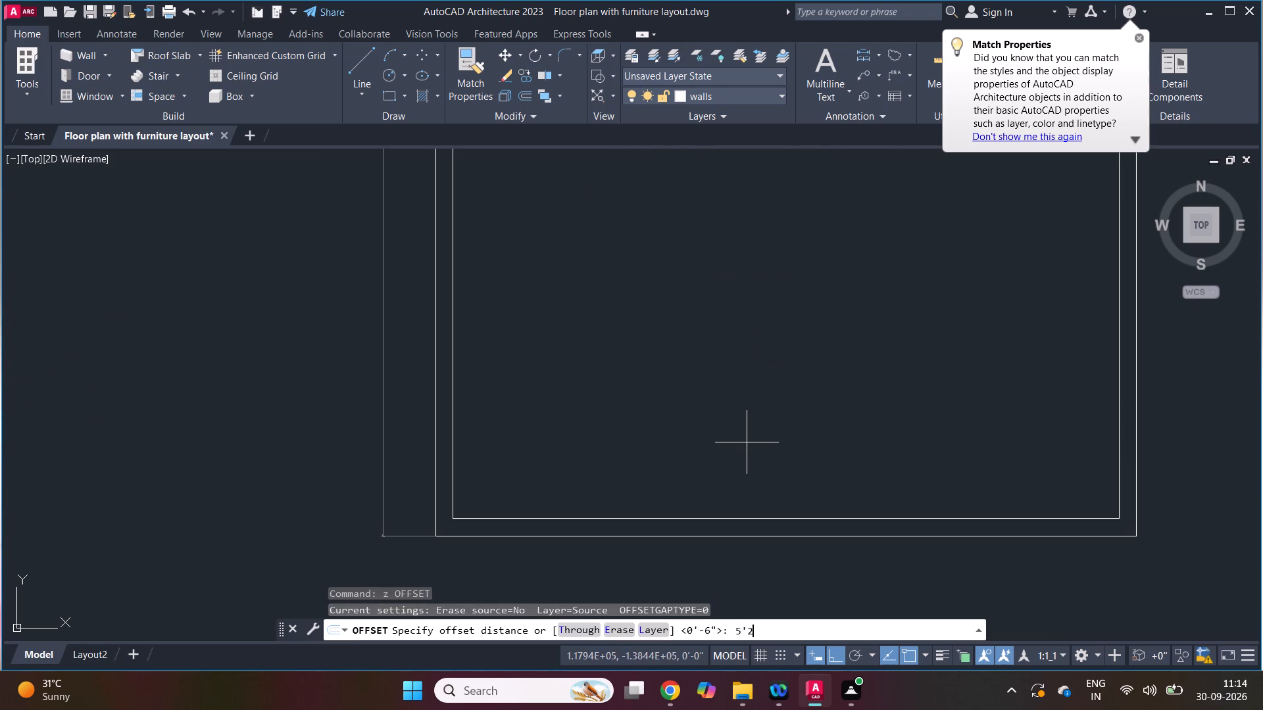
{"action": "key", "text": "space"}
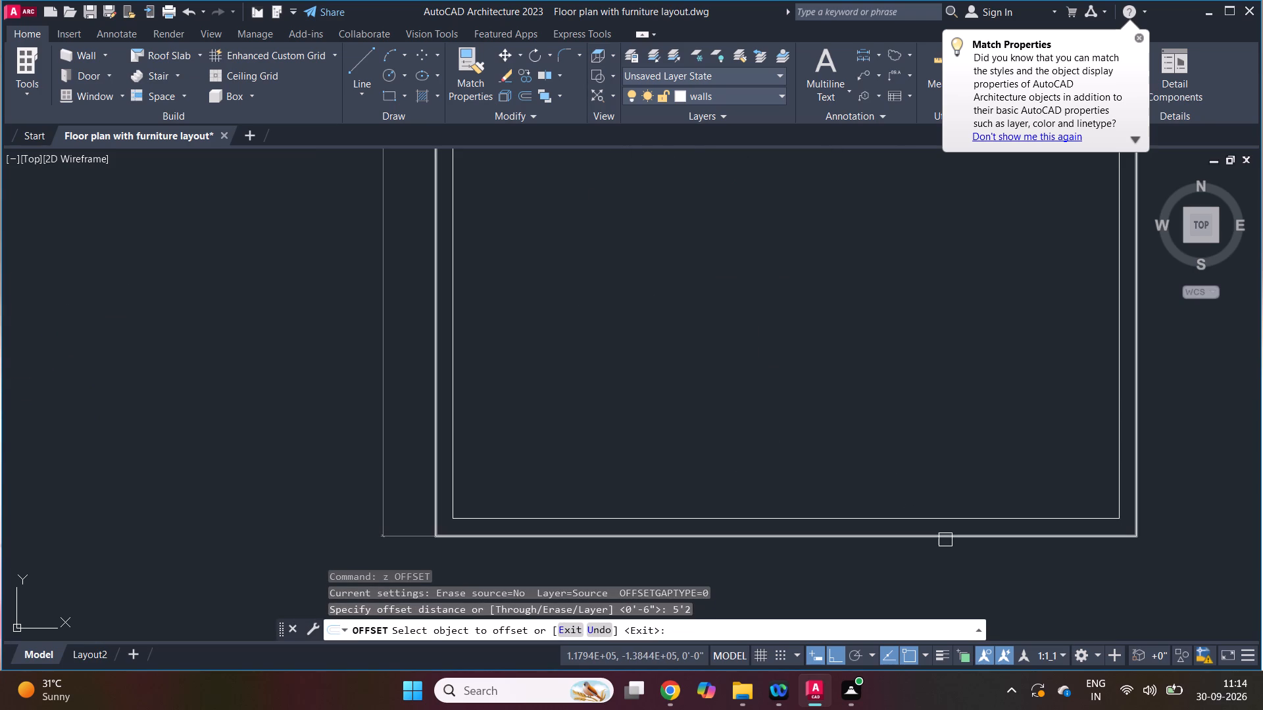
{"action": "left_click", "coordinate": [675, 699]}
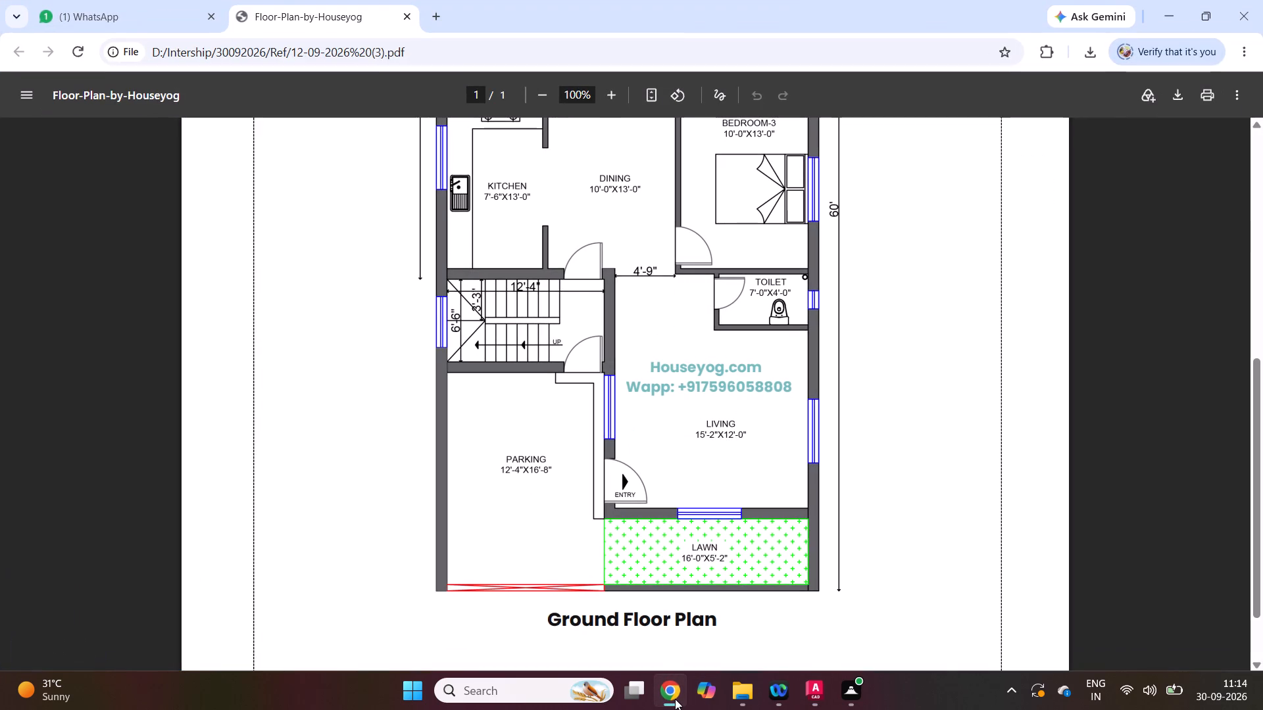
{"action": "left_click", "coordinate": [675, 699]}
{"action": "left_click_drag", "start_coordinate": [943, 515], "coordinate": [945, 500]}
{"action": "left_click", "coordinate": [945, 491]}
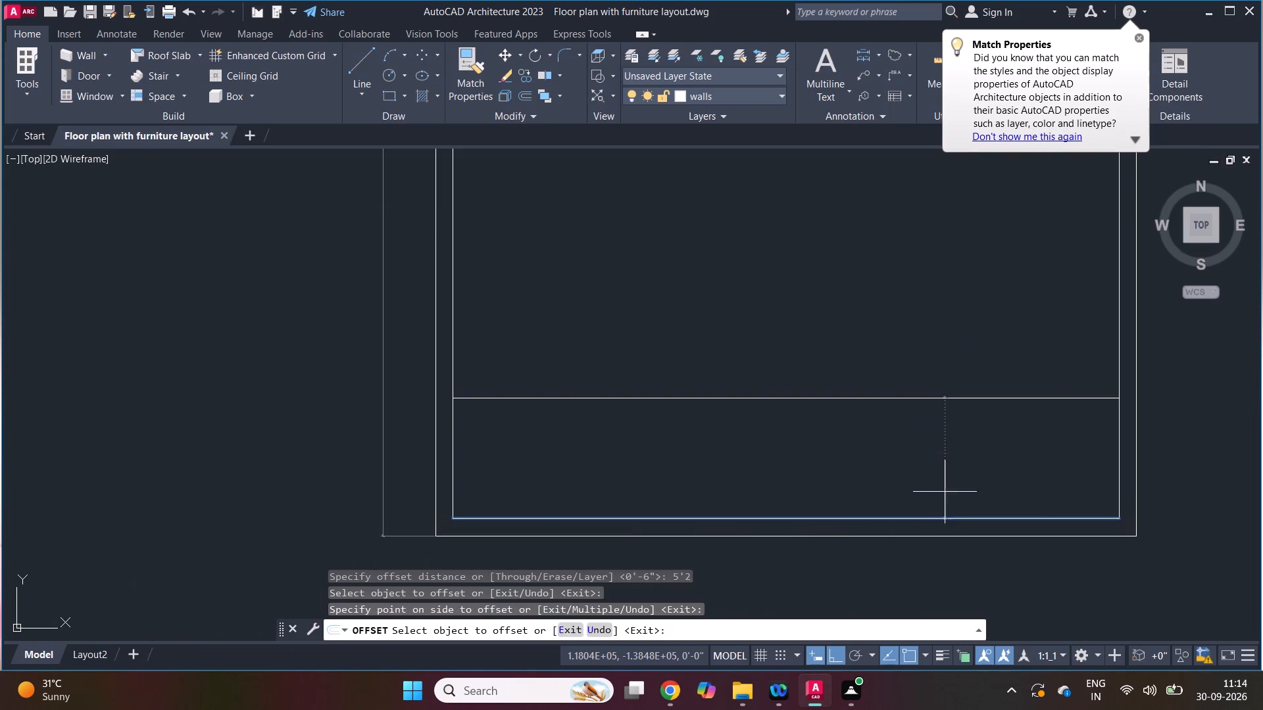
{"action": "key", "text": "Escape"}
Offset the lawn's upper line 9" upward to give the wall between living and lawn its thickness.
{"action": "left_click", "coordinate": [667, 694]}
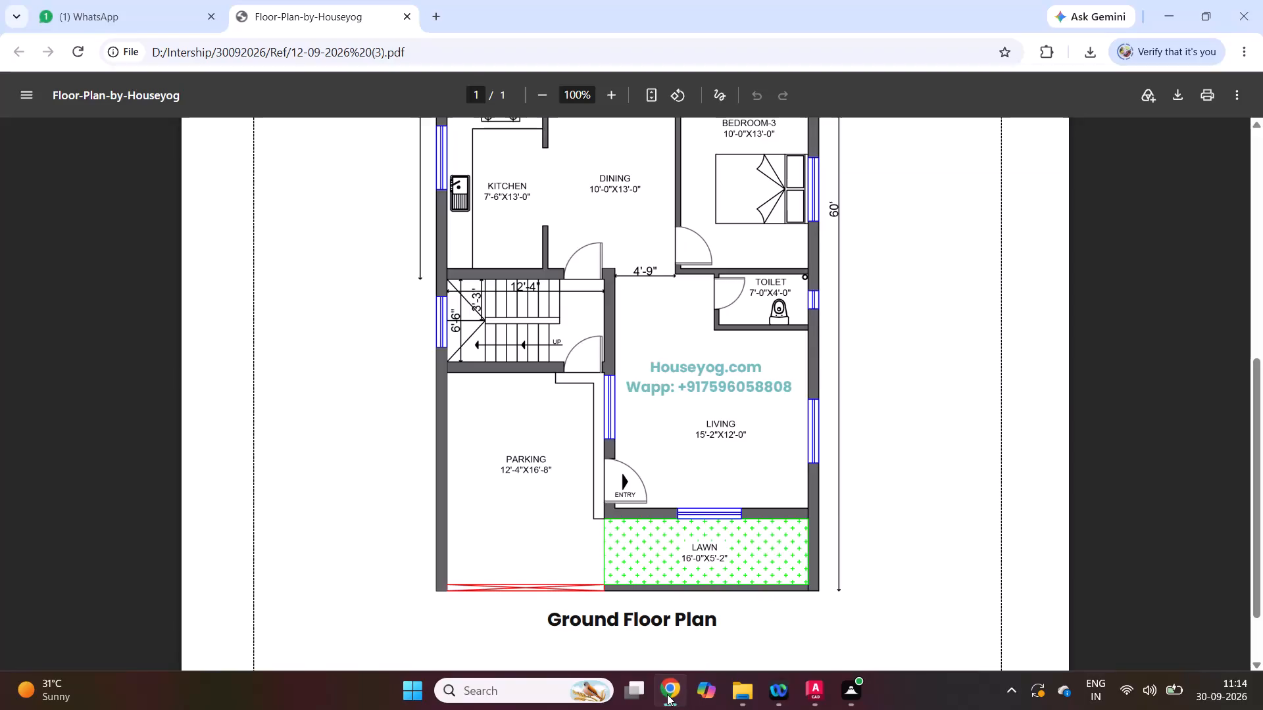
{"action": "left_click", "coordinate": [667, 694]}
{"action": "type", "text": "z 9"}
{"action": "key", "text": "space"}
{"action": "left_click_drag", "start_coordinate": [966, 398], "coordinate": [970, 383]}
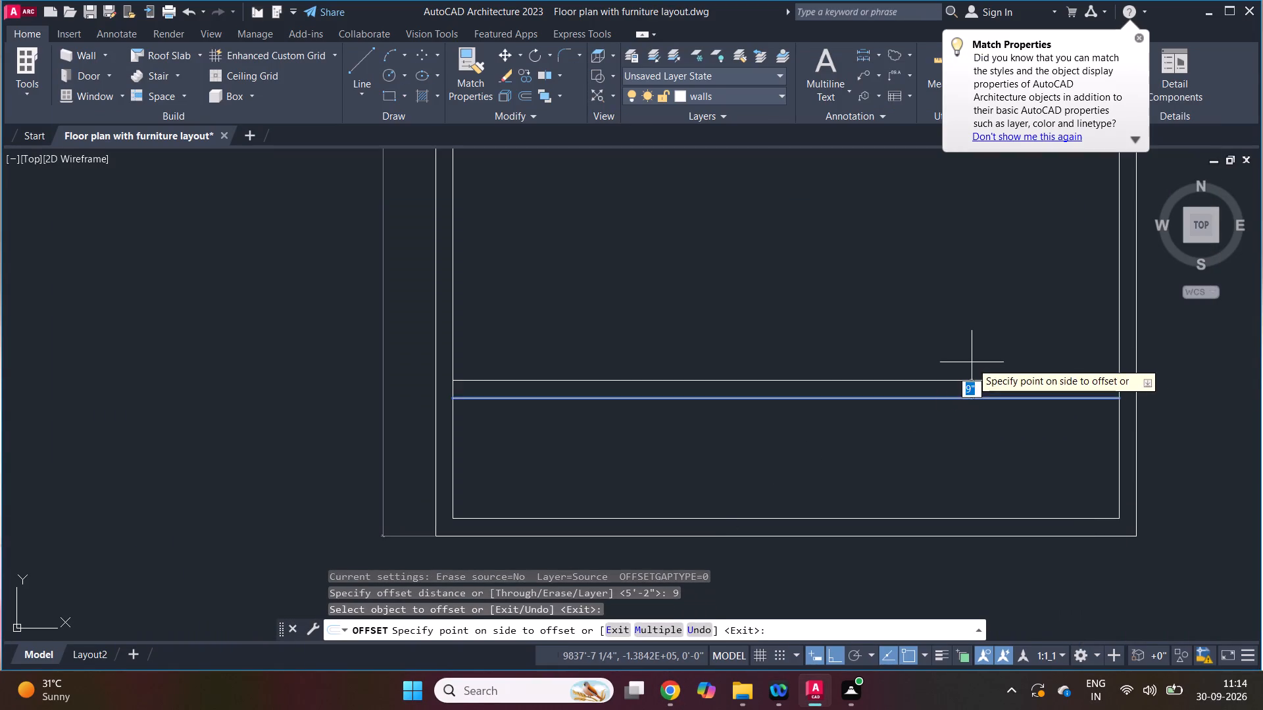
{"action": "left_click", "coordinate": [972, 362]}
{"action": "key", "text": "Escape"}
{"action": "key", "text": "Escape"}
Save the drawing.
{"action": "scroll", "coordinate": [718, 435], "scroll_direction": "down", "scroll_amount": 1}
{"action": "scroll", "coordinate": [893, 392], "scroll_direction": "up", "scroll_amount": 1}
{"action": "key", "text": "ctrl+s"}
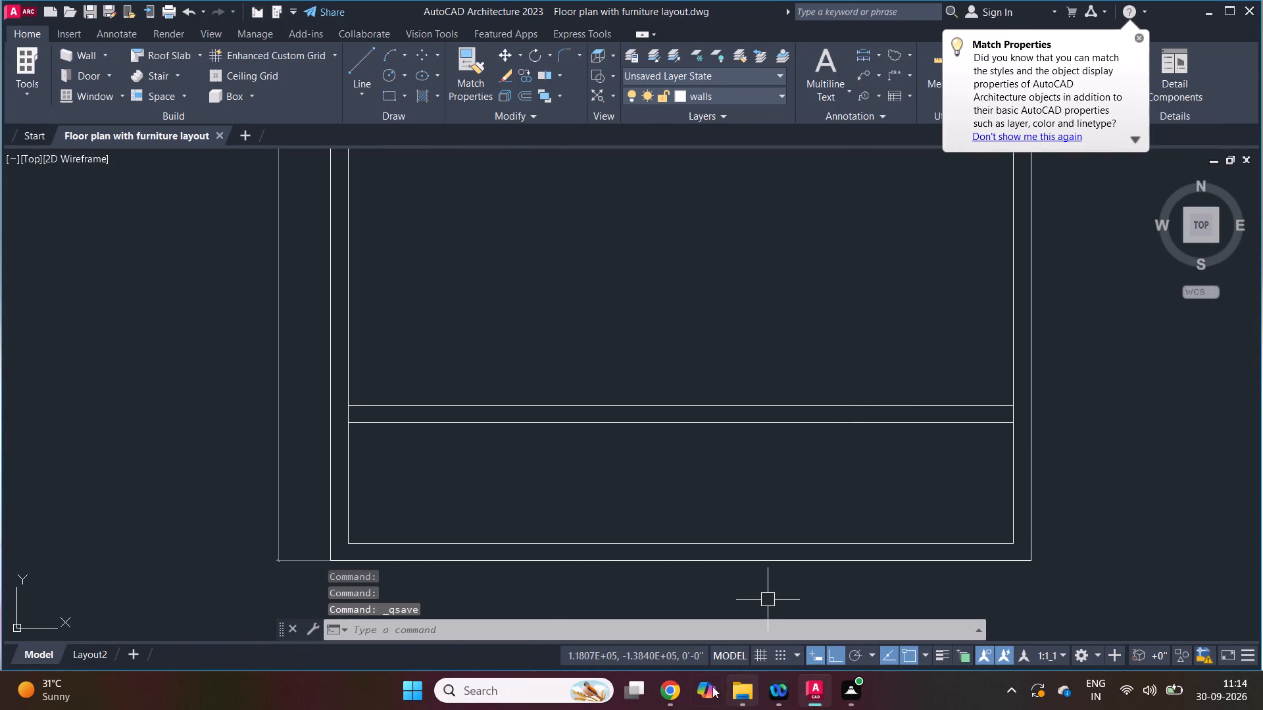
Offset the left external wall's inner line 12'4" into the house to mark the parking width.
{"action": "left_click", "coordinate": [672, 695]}
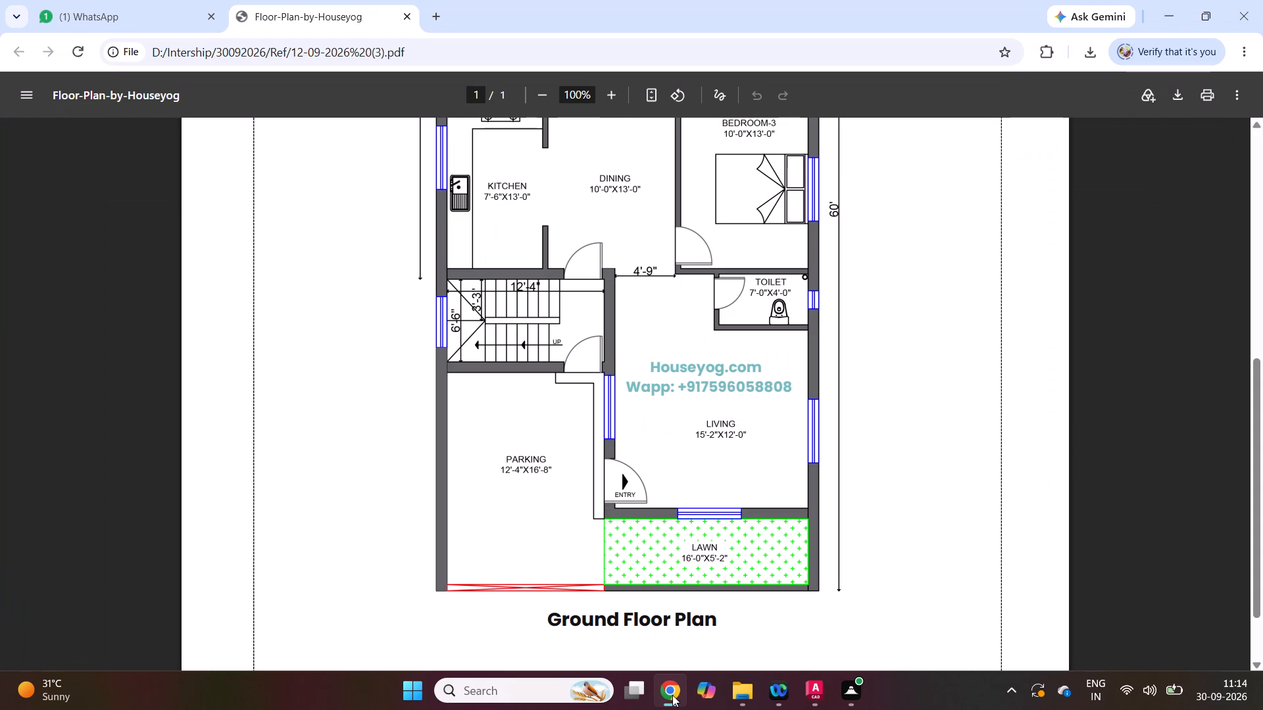
{"action": "left_click", "coordinate": [672, 695]}
{"action": "scroll", "coordinate": [733, 445], "scroll_direction": "down", "scroll_amount": 2}
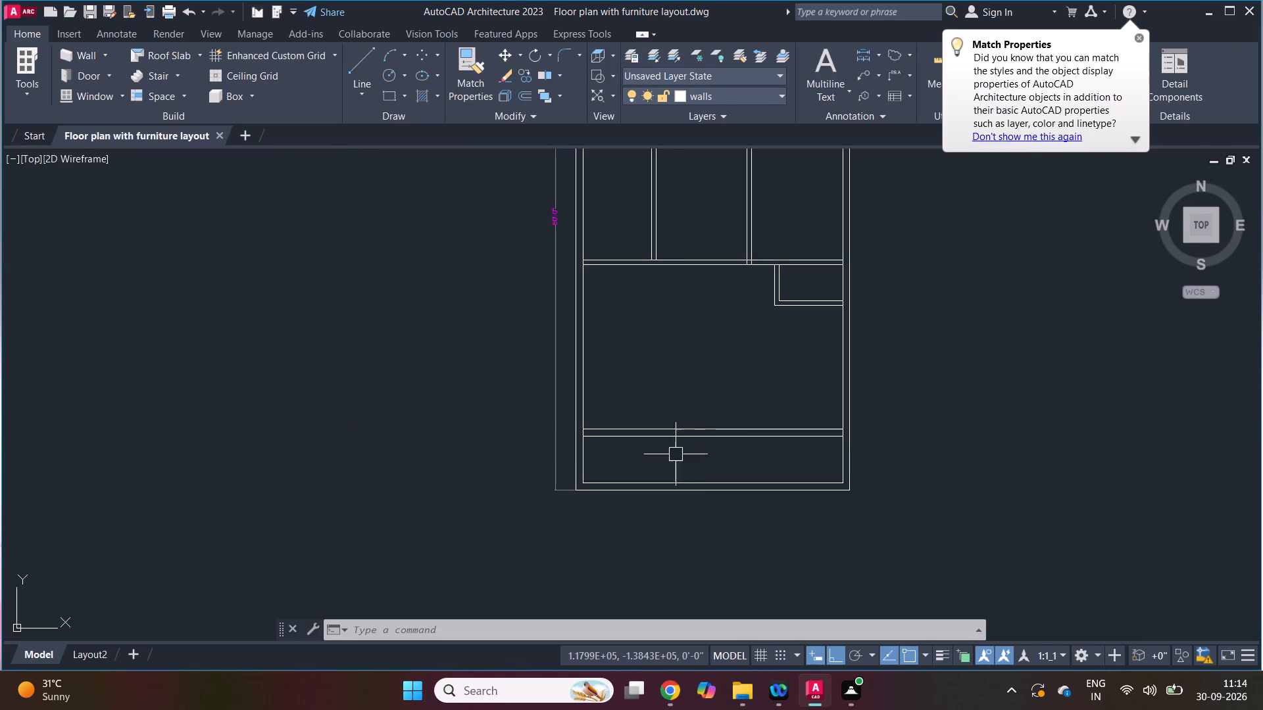
{"action": "key", "text": "Escape"}
{"action": "scroll", "coordinate": [612, 442], "scroll_direction": "up", "scroll_amount": 2}
{"action": "type", "text": "z"}
{"action": "key", "text": "space"}
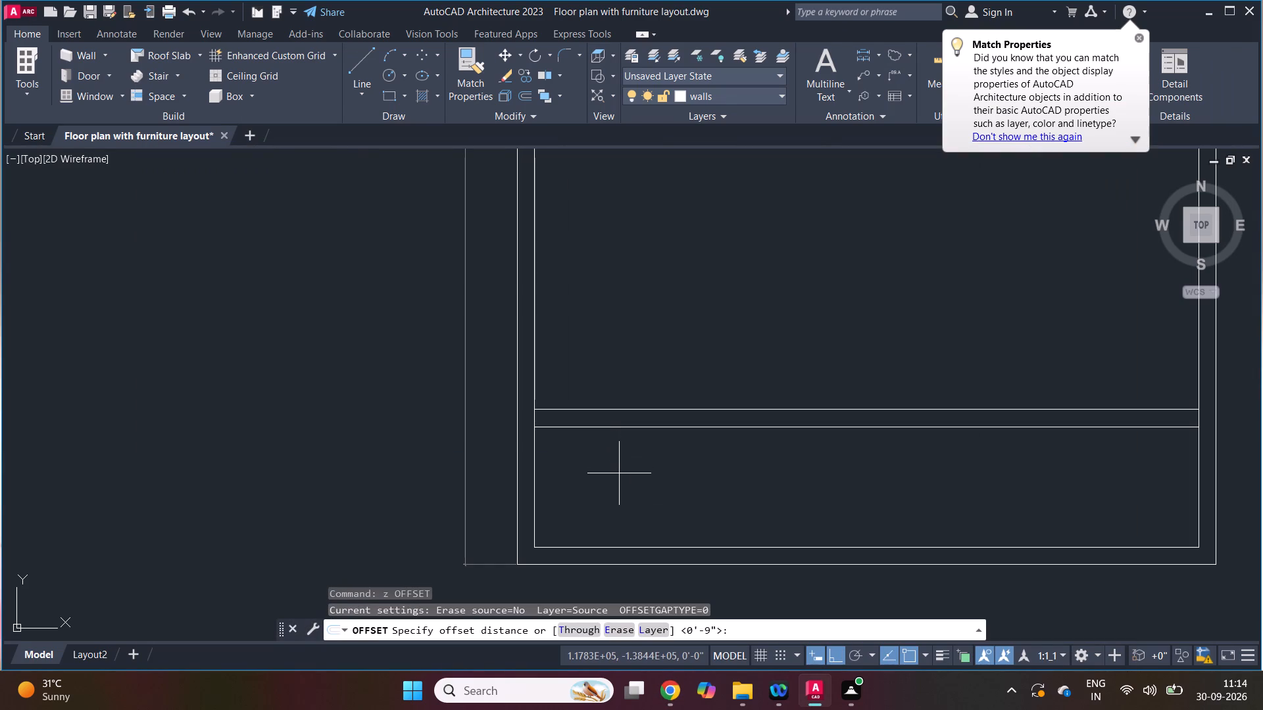
{"action": "type", "text": "12'"}
{"action": "type", "text": "4"}
{"action": "key", "text": "space"}
{"action": "left_click_drag", "start_coordinate": [538, 475], "coordinate": [550, 477]}
{"action": "left_click", "coordinate": [585, 477]}
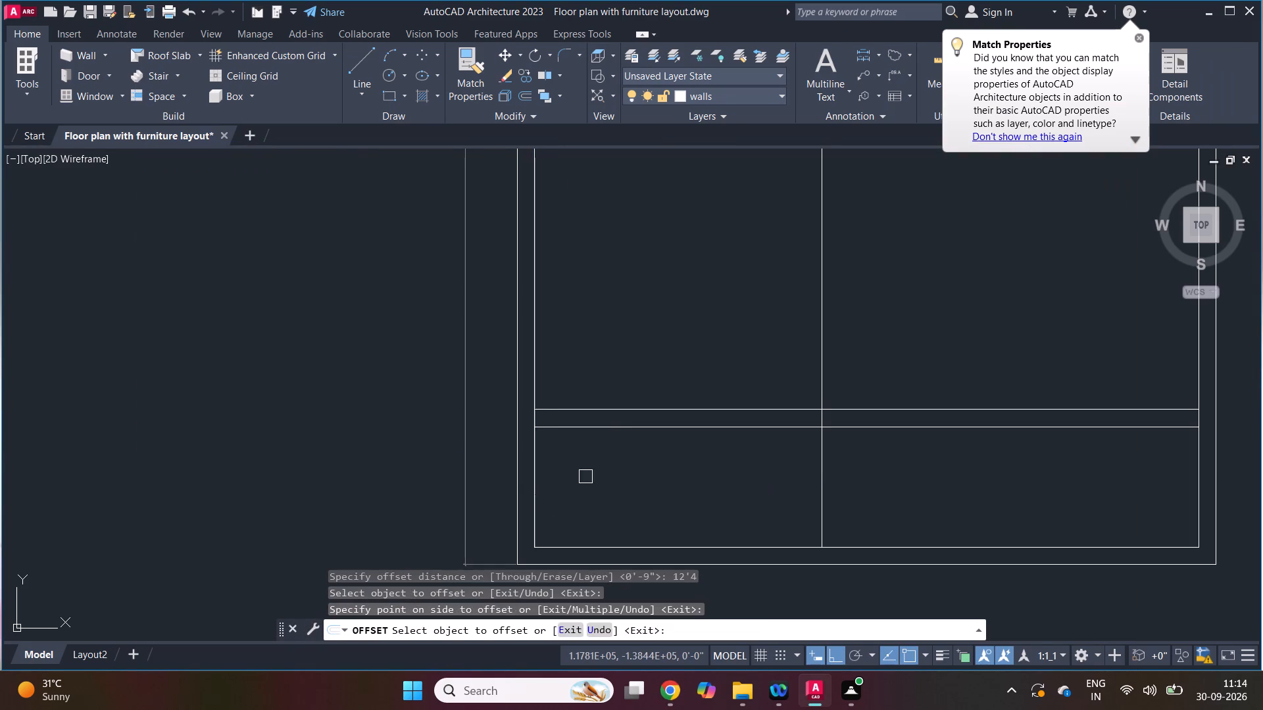
{"action": "key", "text": "Escape"}
{"action": "scroll", "coordinate": [612, 482], "scroll_direction": "down", "scroll_amount": 2}
{"action": "key", "text": "Escape"}
Offset the parking's vertical line 6" toward the living room to form the wall thickness.
{"action": "scroll", "coordinate": [704, 479], "scroll_direction": "up", "scroll_amount": 1}
{"action": "type", "text": "z"}
{"action": "key", "text": "space"}
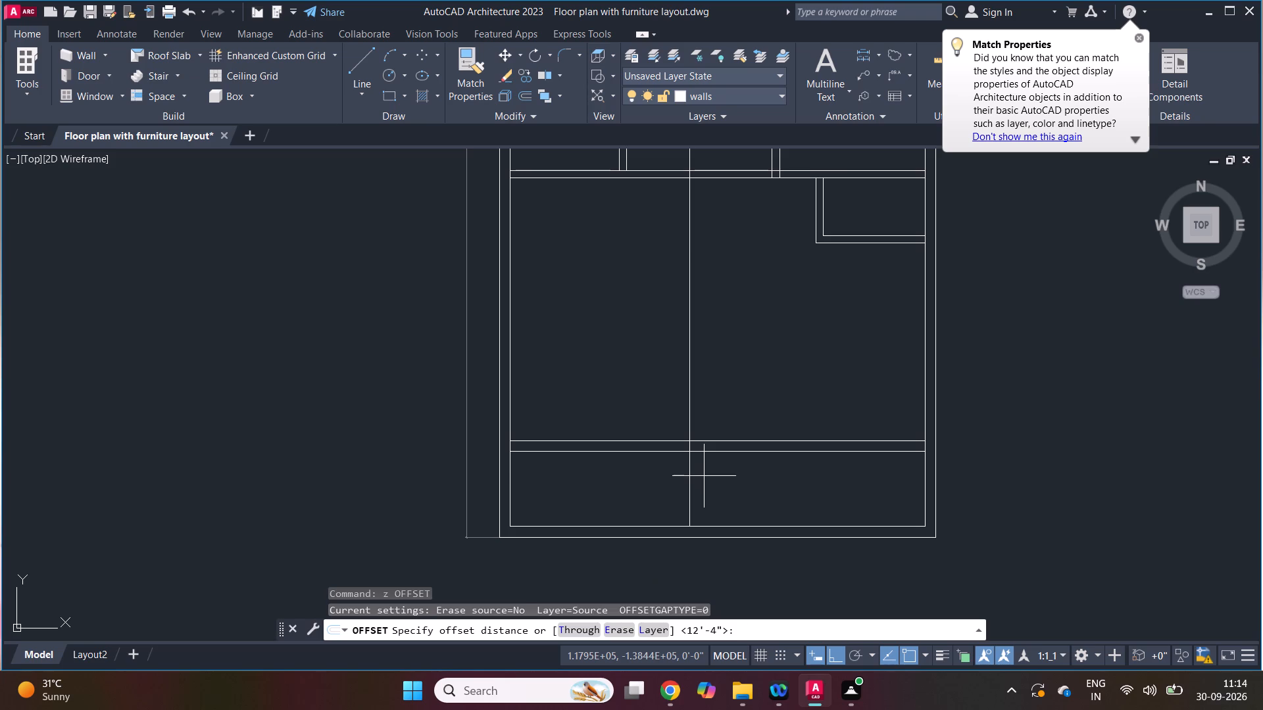
{"action": "key", "text": "6"}
{"action": "key", "text": "space"}
{"action": "left_click_drag", "start_coordinate": [691, 474], "coordinate": [697, 475]}
{"action": "left_click", "coordinate": [724, 478]}
{"action": "key", "text": "Escape"}
Trim the parking wall's two vertical lines where they run through the dining area.
{"action": "scroll", "coordinate": [711, 485], "scroll_direction": "down", "scroll_amount": 2}
{"action": "key", "text": "t"}
{"action": "key", "text": "r"}
{"action": "key", "text": "space"}
{"action": "key", "text": "space"}
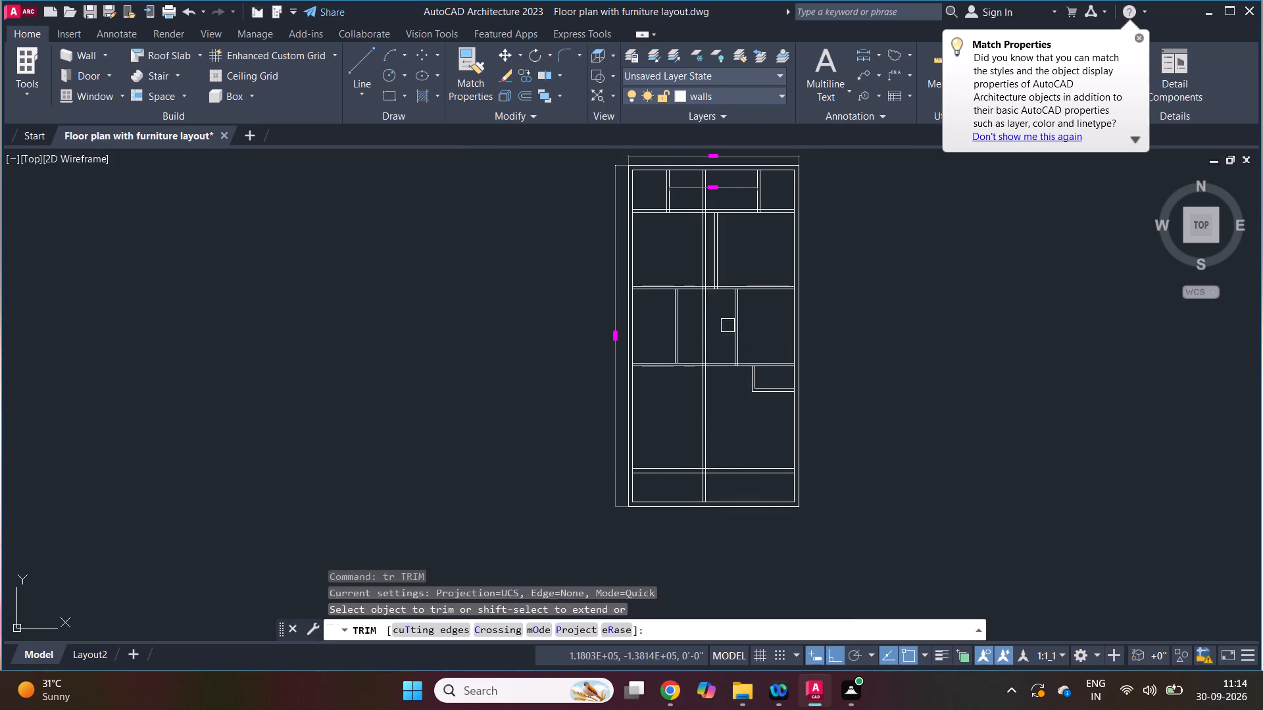
{"action": "scroll", "coordinate": [707, 325], "scroll_direction": "up", "scroll_amount": 2}
{"action": "left_click", "coordinate": [706, 341]}
{"action": "left_click", "coordinate": [699, 353]}
{"action": "scroll", "coordinate": [683, 396], "scroll_direction": "down", "scroll_amount": 5}
{"action": "key", "text": "Escape"}
Erase the two leftover vertical line pieces running through the rooms above the dining area.
{"action": "scroll", "coordinate": [679, 378], "scroll_direction": "up", "scroll_amount": 3}
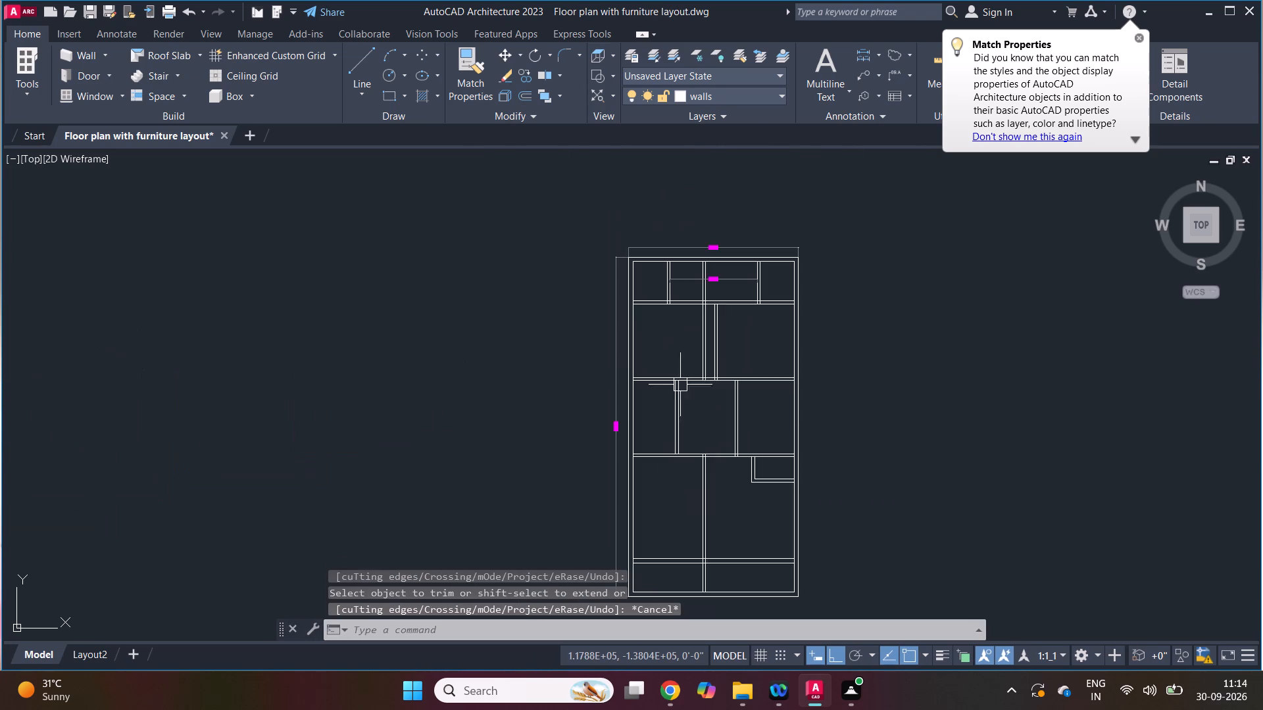
{"action": "key", "text": "e"}
{"action": "key", "text": "space"}
{"action": "scroll", "coordinate": [712, 333], "scroll_direction": "up", "scroll_amount": 3}
{"action": "left_click_drag", "start_coordinate": [697, 343], "coordinate": [687, 360]}
{"action": "left_click", "coordinate": [656, 379]}
{"action": "key", "text": "space"}
{"action": "scroll", "coordinate": [677, 318], "scroll_direction": "down", "scroll_amount": 5}
{"action": "key", "text": "Escape"}
{"action": "key", "text": "Escape"}
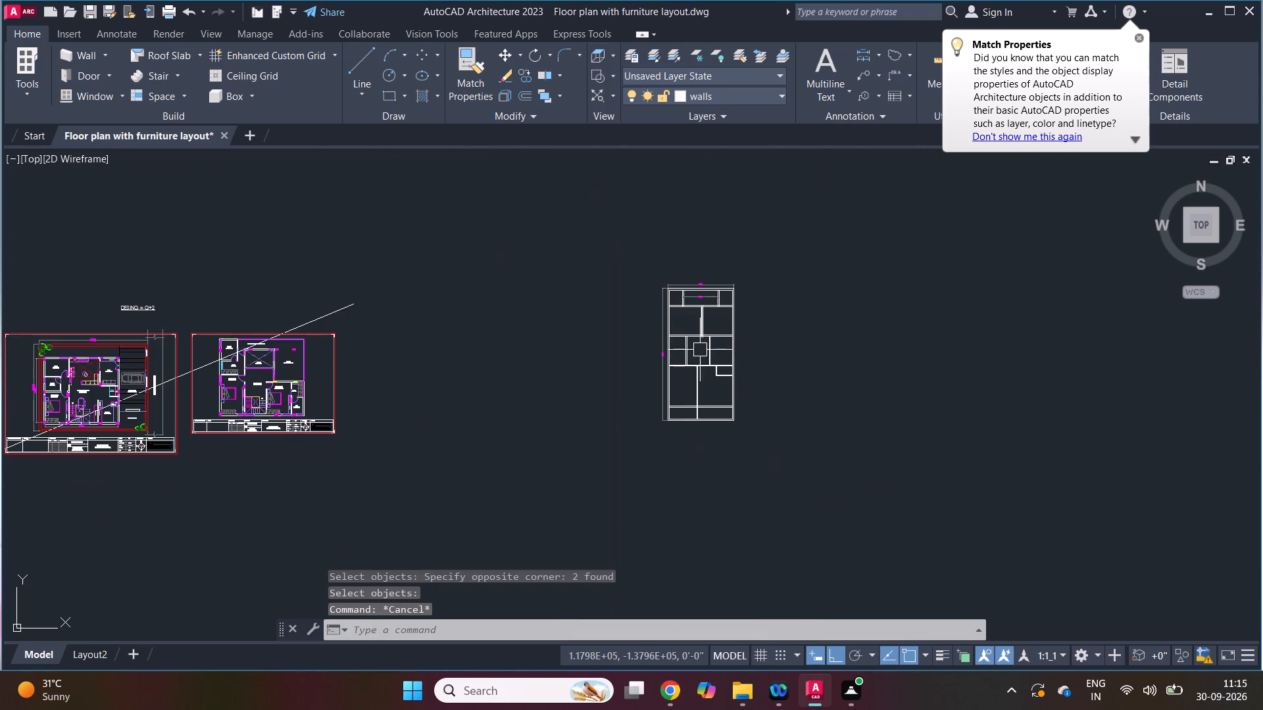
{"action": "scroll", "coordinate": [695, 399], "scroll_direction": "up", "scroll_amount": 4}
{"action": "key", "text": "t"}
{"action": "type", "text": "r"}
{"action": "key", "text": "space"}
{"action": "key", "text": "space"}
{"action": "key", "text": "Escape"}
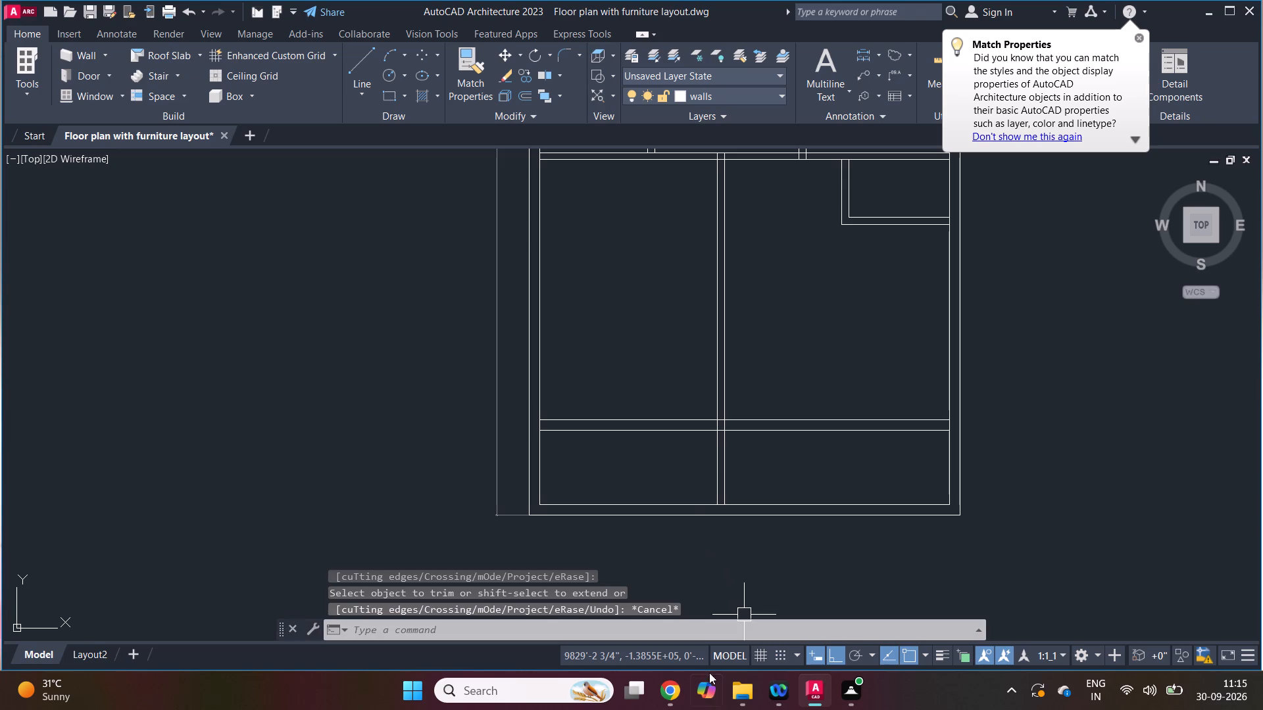
Trim the two horizontal lawn wall lines across the parking area, from the left external wall to the vertical wall.
{"action": "left_click", "coordinate": [672, 694]}
{"action": "left_click", "coordinate": [672, 694]}
{"action": "key", "text": "Escape"}
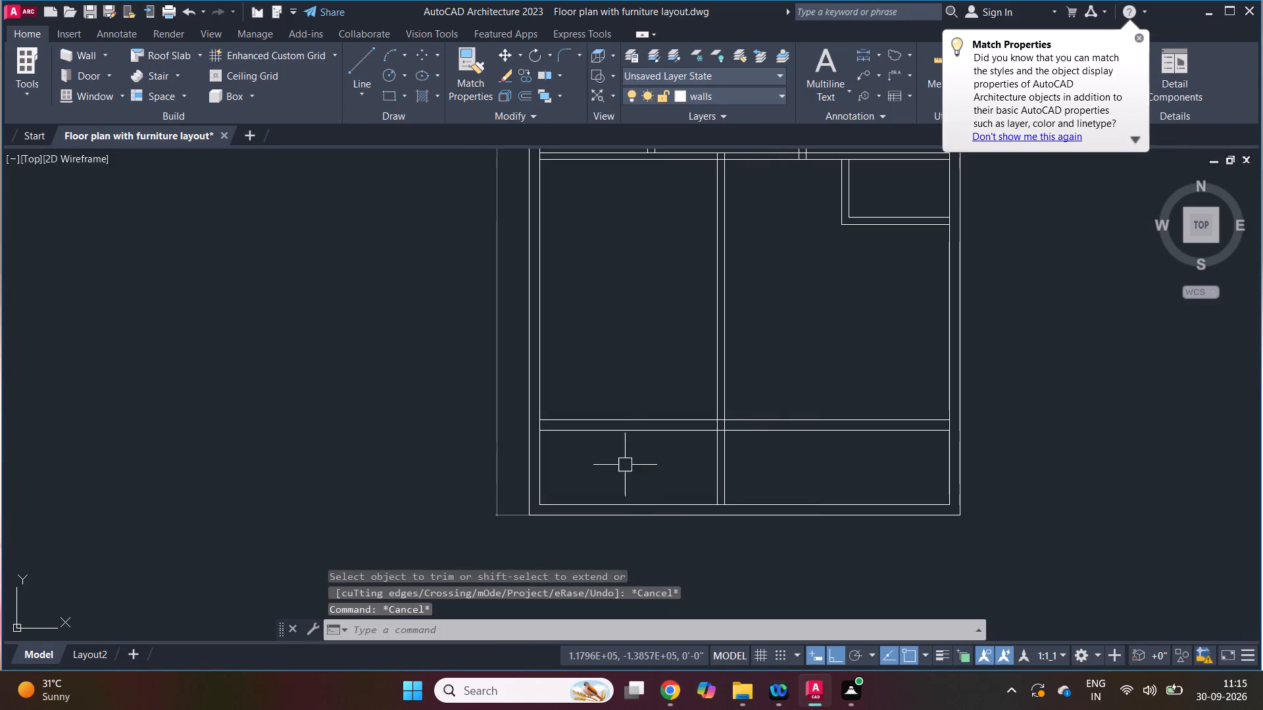
{"action": "key", "text": "t"}
{"action": "key", "text": "r"}
{"action": "key", "text": "space"}
{"action": "key", "text": "space"}
{"action": "left_click_drag", "start_coordinate": [656, 453], "coordinate": [656, 445]}
{"action": "left_click", "coordinate": [652, 408]}
{"action": "key", "text": "Escape"}
Offset the lower line of the wall below the kitchen 6'6" downward to mark the staircase depth.
{"action": "scroll", "coordinate": [647, 428], "scroll_direction": "down", "scroll_amount": 2}
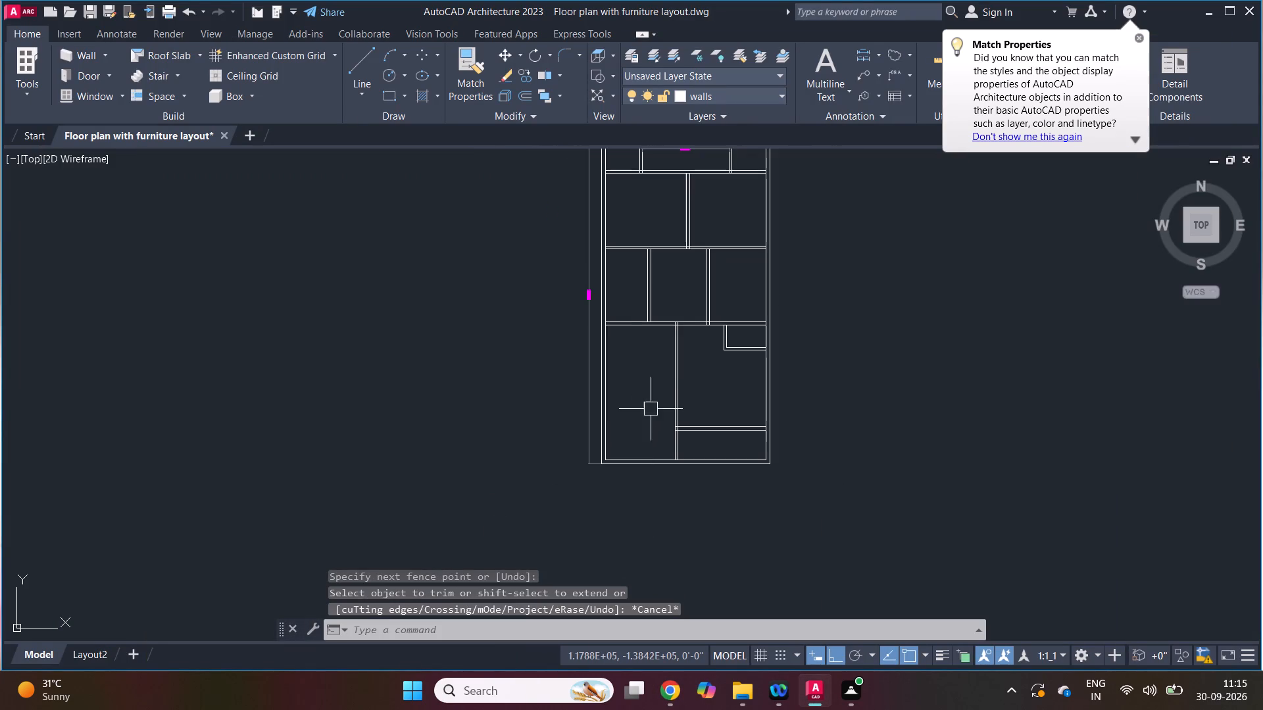
{"action": "scroll", "coordinate": [641, 322], "scroll_direction": "up", "scroll_amount": 3}
{"action": "left_click", "coordinate": [675, 699]}
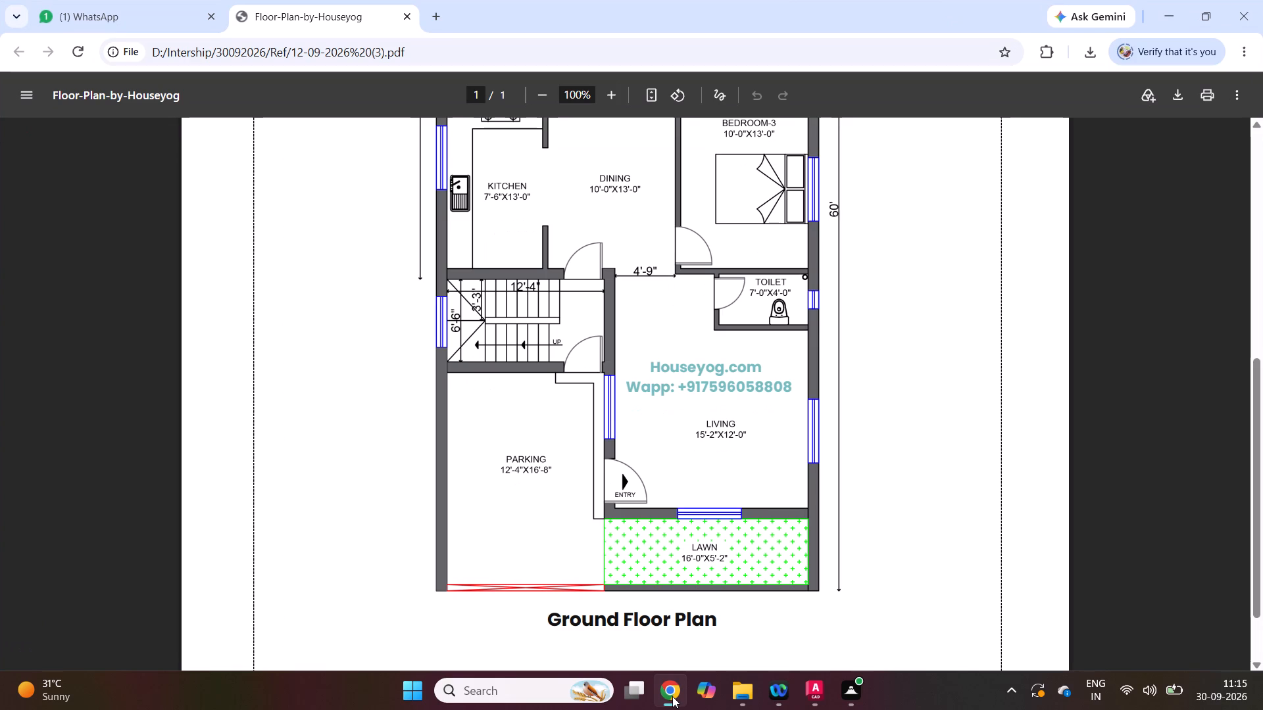
{"action": "scroll", "coordinate": [572, 510], "scroll_direction": "up", "scroll_amount": 1}
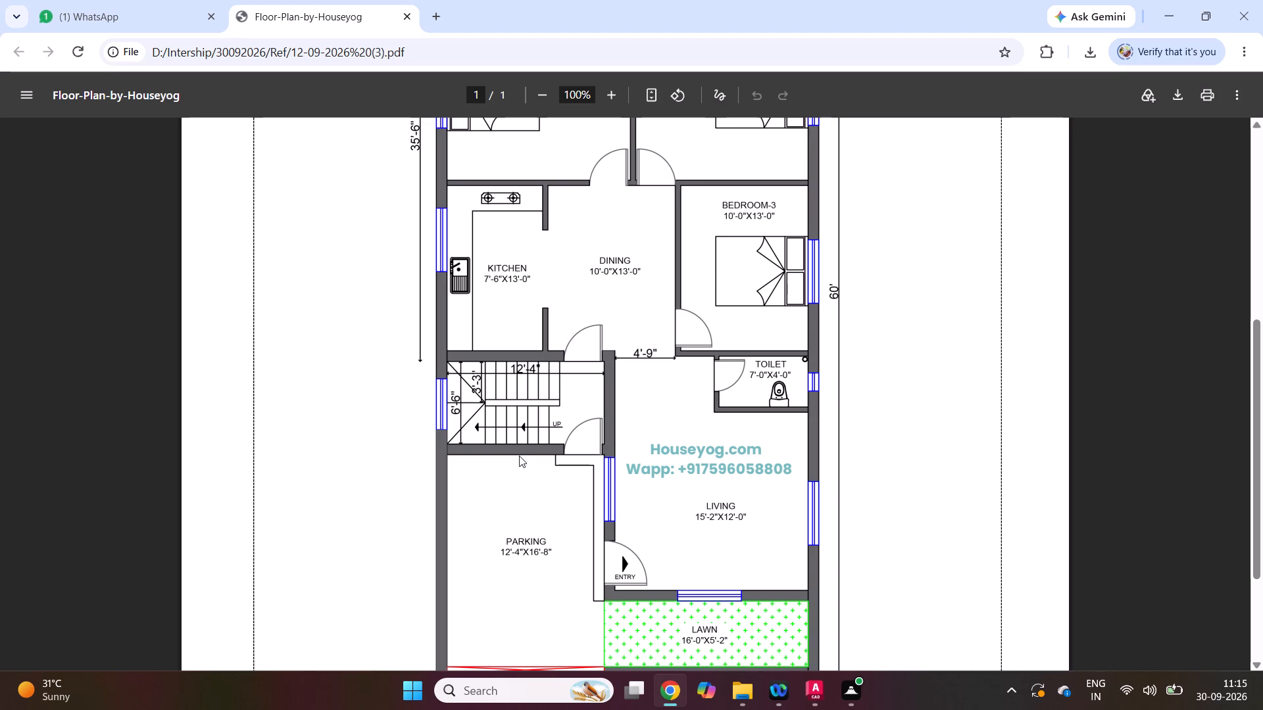
{"action": "left_click", "coordinate": [671, 689]}
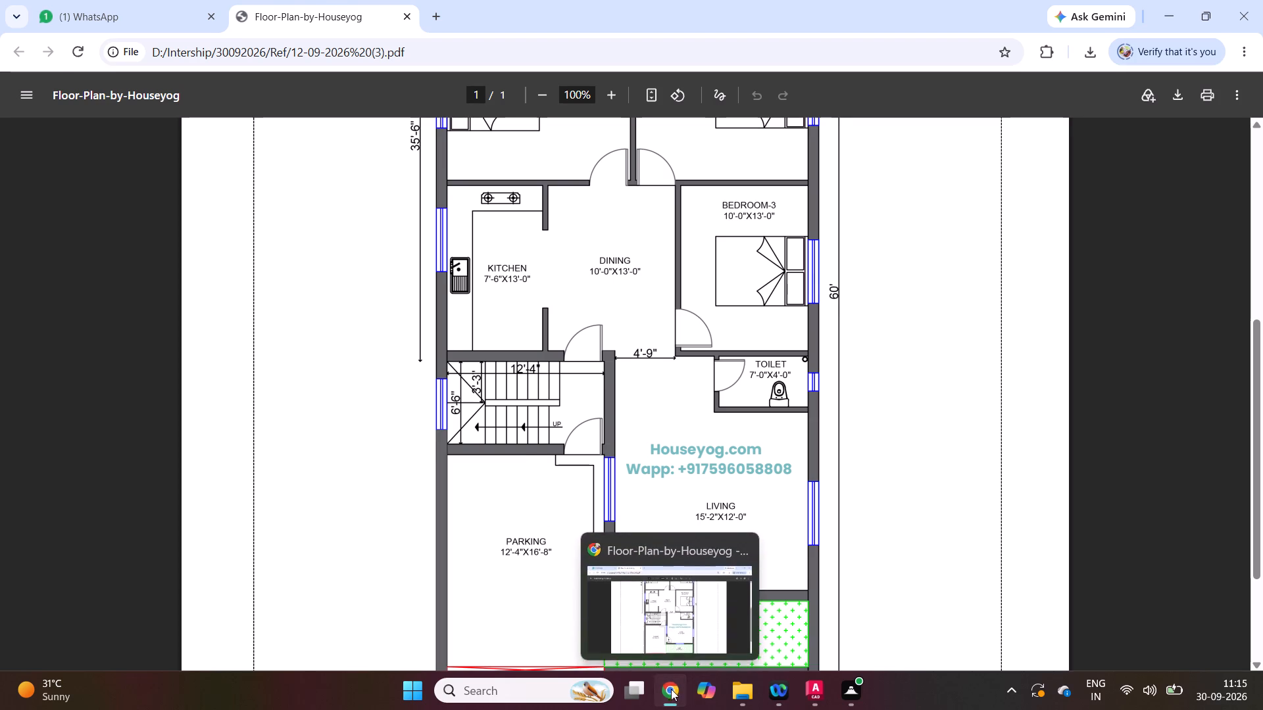
{"action": "type", "text": "z 6'"}
{"action": "type", "text": "6"}
{"action": "key", "text": "space"}
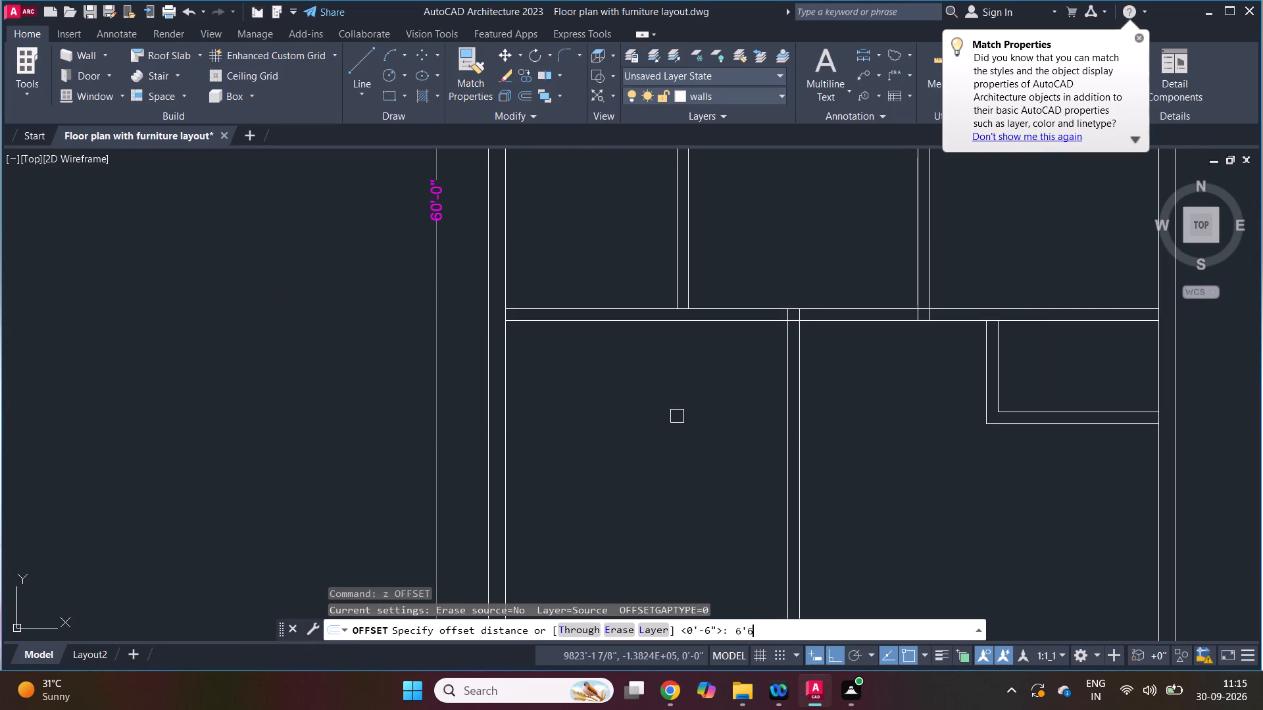
{"action": "left_click_drag", "start_coordinate": [698, 322], "coordinate": [698, 331]}
{"action": "left_click", "coordinate": [695, 350]}
{"action": "key", "text": "Escape"}
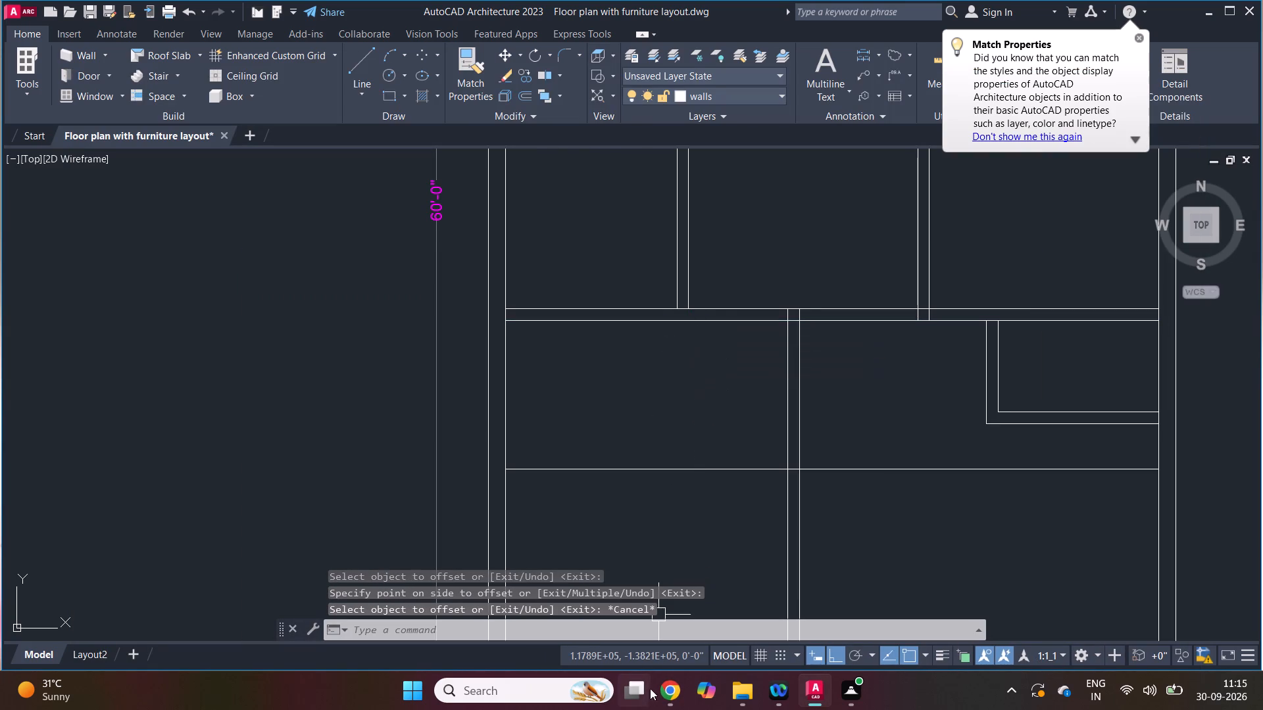
Offset the staircase's lower horizontal line 9" downward to form the wall between staircase and parking.
{"action": "left_click", "coordinate": [664, 696]}
{"action": "left_click", "coordinate": [664, 696]}
{"action": "type", "text": "z 9"}
{"action": "key", "text": "space"}
{"action": "left_click_drag", "start_coordinate": [695, 471], "coordinate": [695, 479]}
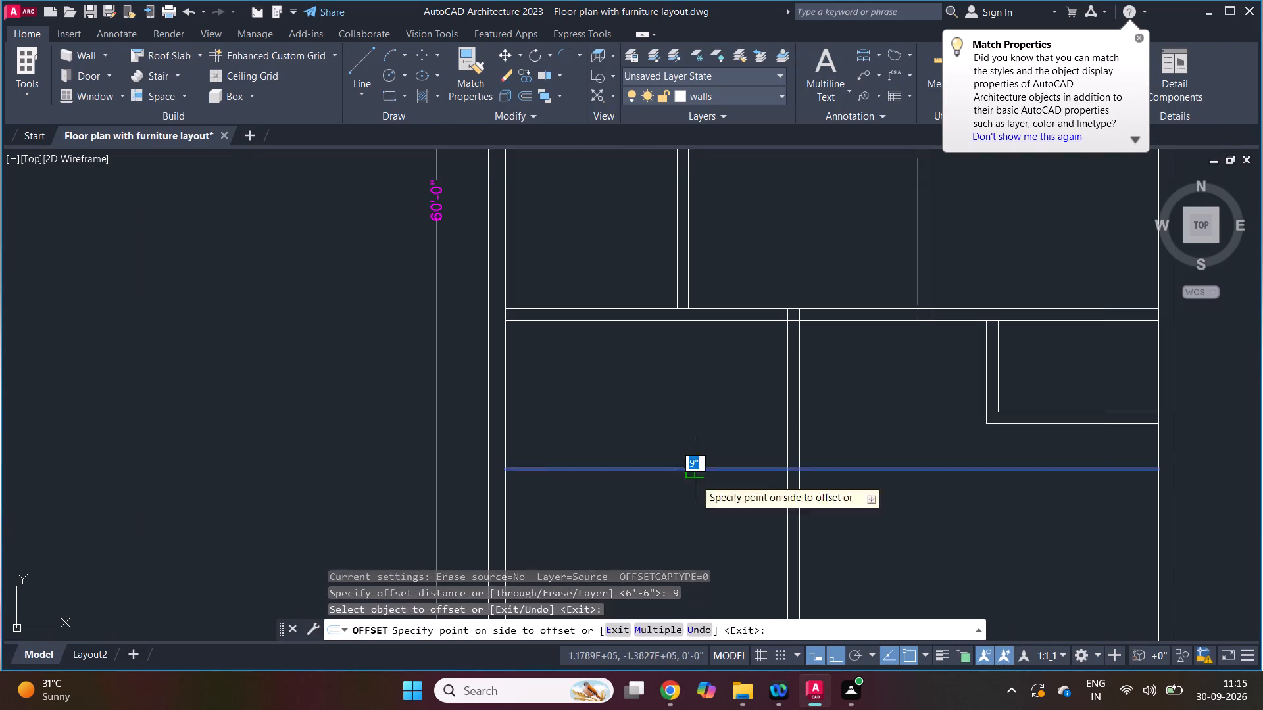
{"action": "left_click", "coordinate": [695, 508]}
{"action": "key", "text": "Escape"}
Trim the two horizontal lines of the staircase's lower wall where they run through the living area.
{"action": "key", "text": "t"}
{"action": "key", "text": "r"}
{"action": "key", "text": "space"}
{"action": "key", "text": "space"}
{"action": "left_click_drag", "start_coordinate": [864, 506], "coordinate": [859, 488]}
{"action": "left_click", "coordinate": [850, 458]}
{"action": "left_click", "coordinate": [828, 503]}
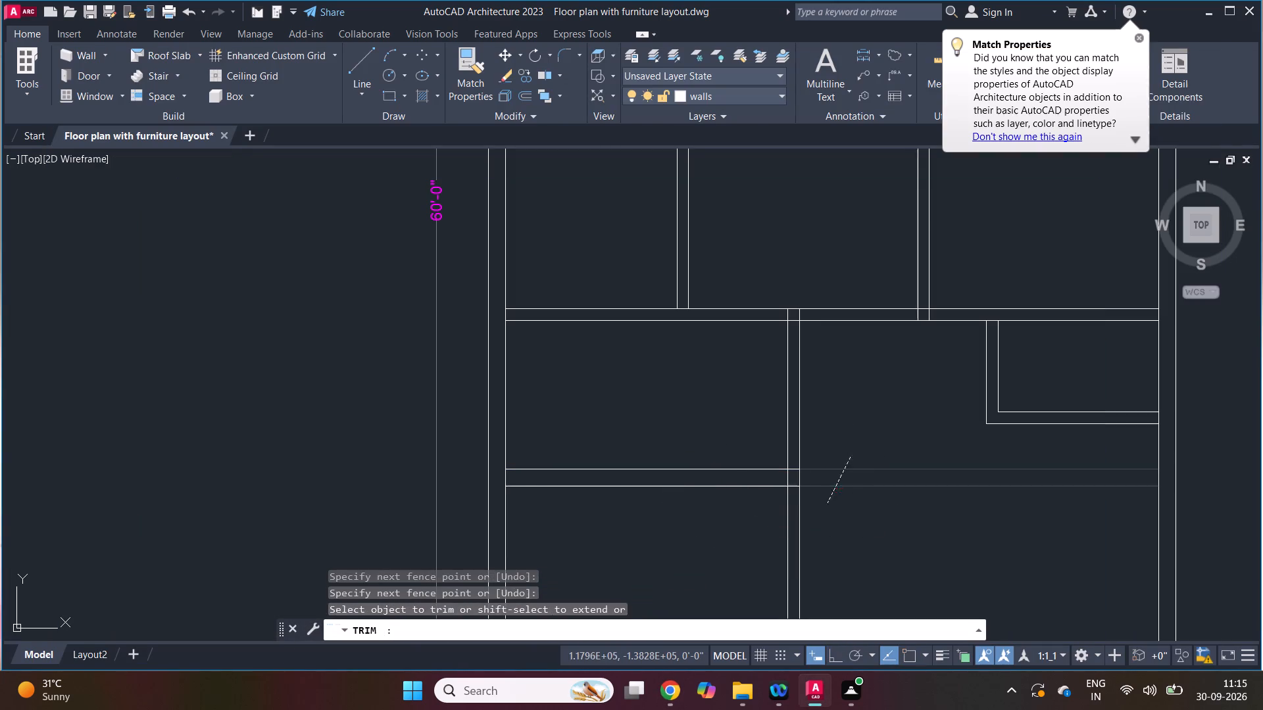
{"action": "key", "text": "Escape"}
Check the staircase in the reference PDF and offset the left external wall's inner line 3' inward for the landing.
{"action": "left_click", "coordinate": [668, 694]}
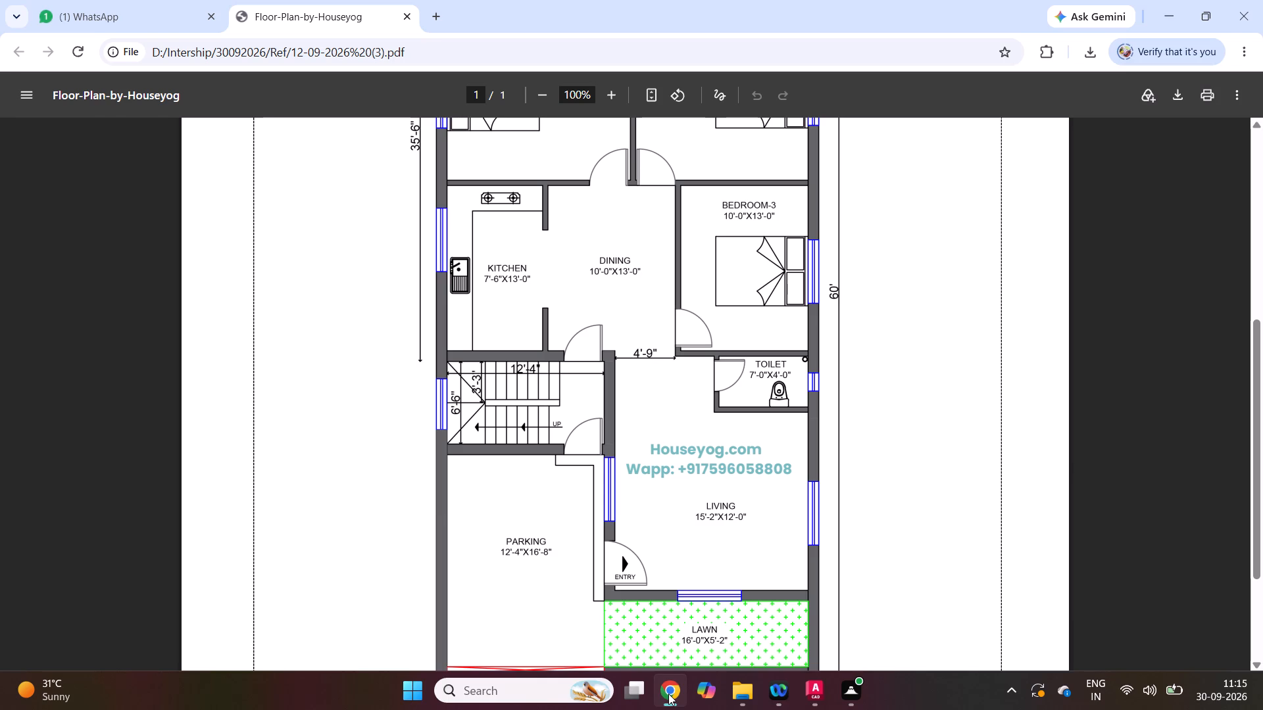
{"action": "left_click", "coordinate": [668, 694]}
{"action": "key", "text": "Escape"}
{"action": "key", "text": "Escape"}
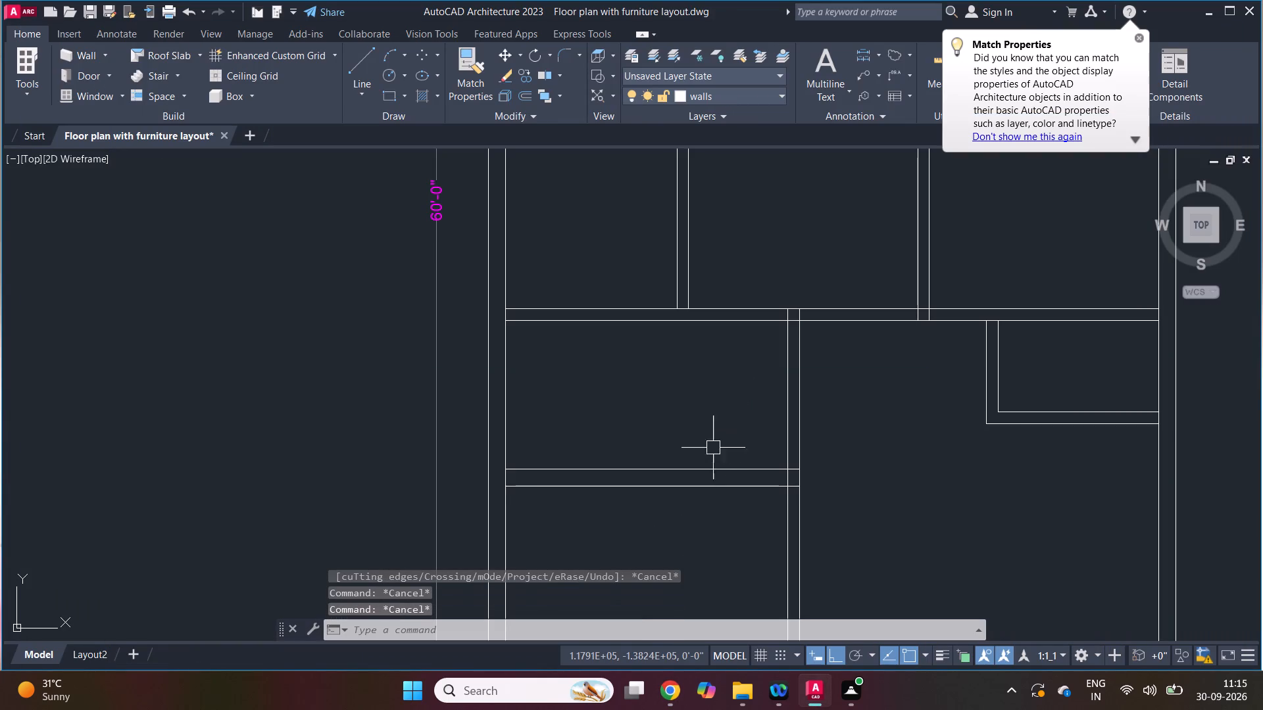
{"action": "left_click", "coordinate": [672, 693]}
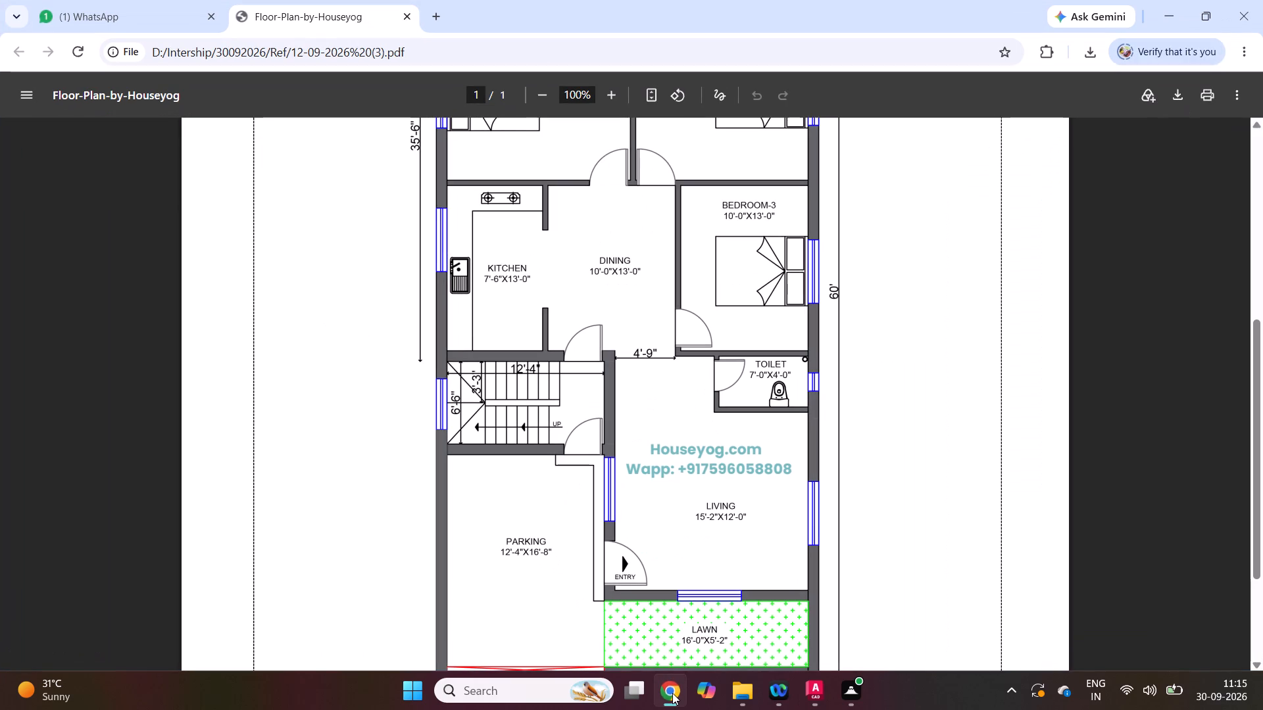
{"action": "left_click", "coordinate": [672, 693]}
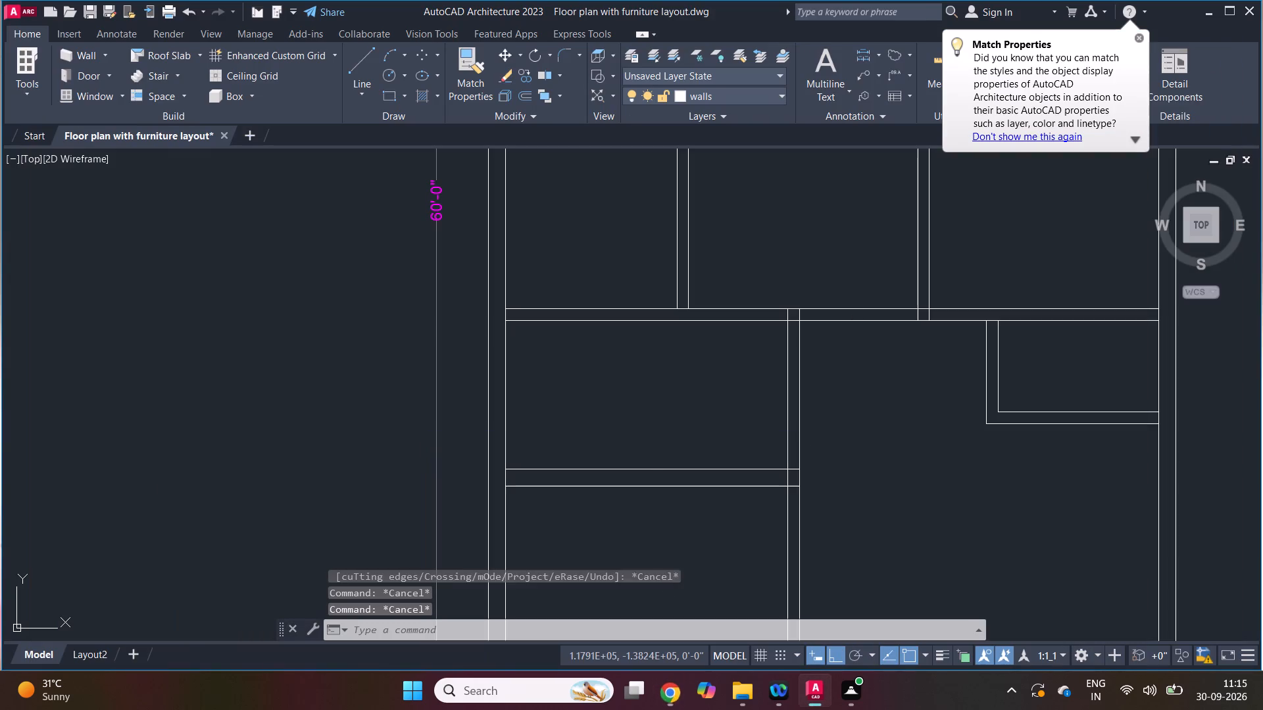
{"action": "key", "text": "Escape"}
{"action": "key", "text": "Escape"}
{"action": "type", "text": "z"}
{"action": "key", "text": "space"}
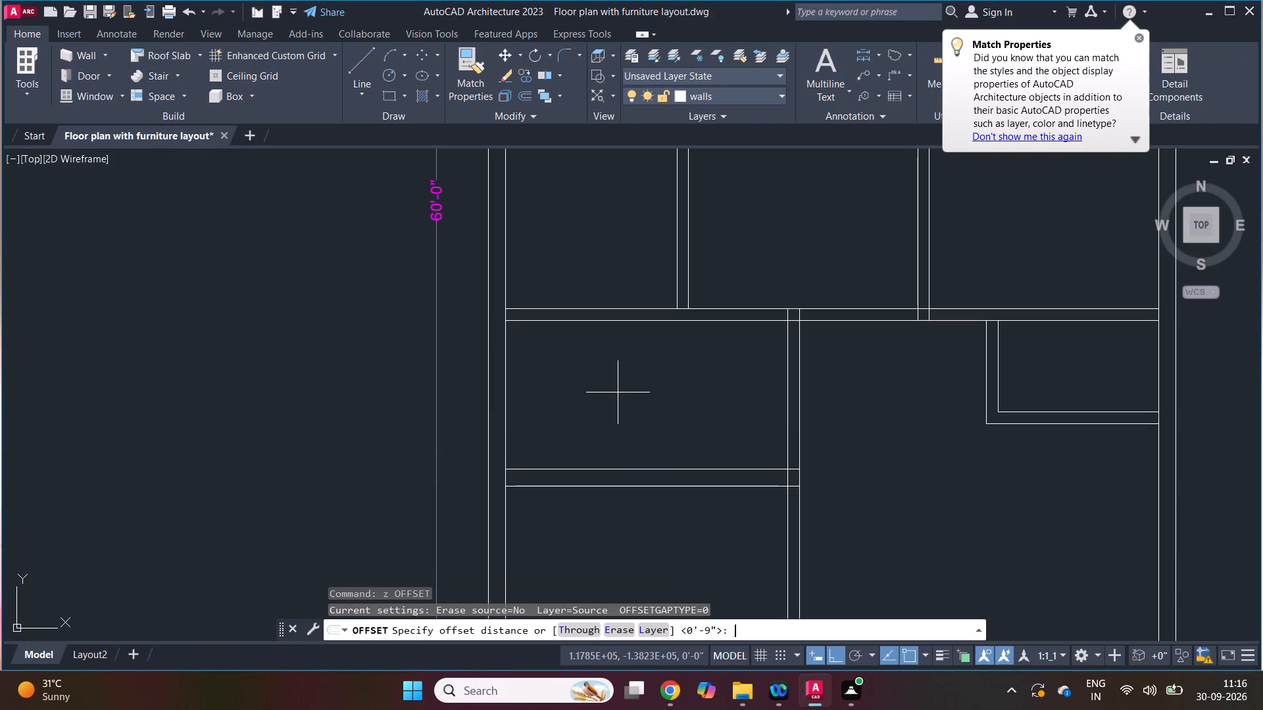
{"action": "type", "text": "3'"}
{"action": "key", "text": "Return"}
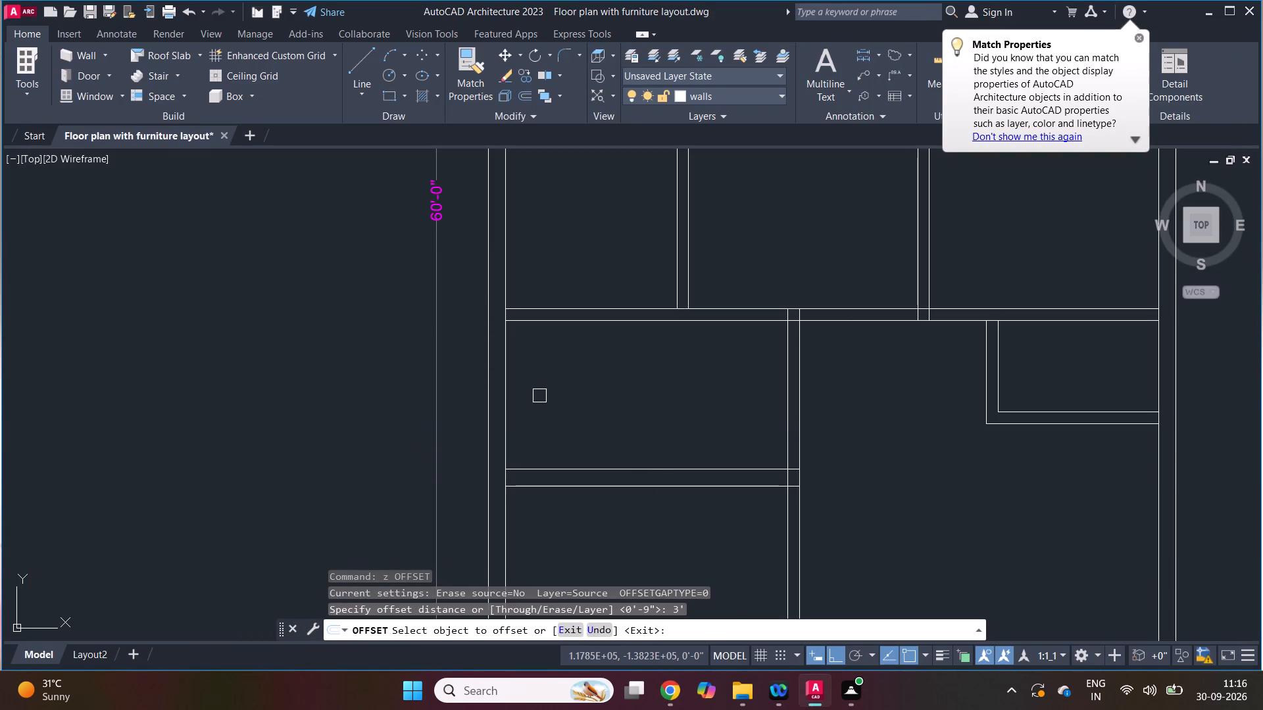
{"action": "left_click", "coordinate": [508, 394]}
{"action": "left_click", "coordinate": [539, 398]}
{"action": "key", "text": "Escape"}
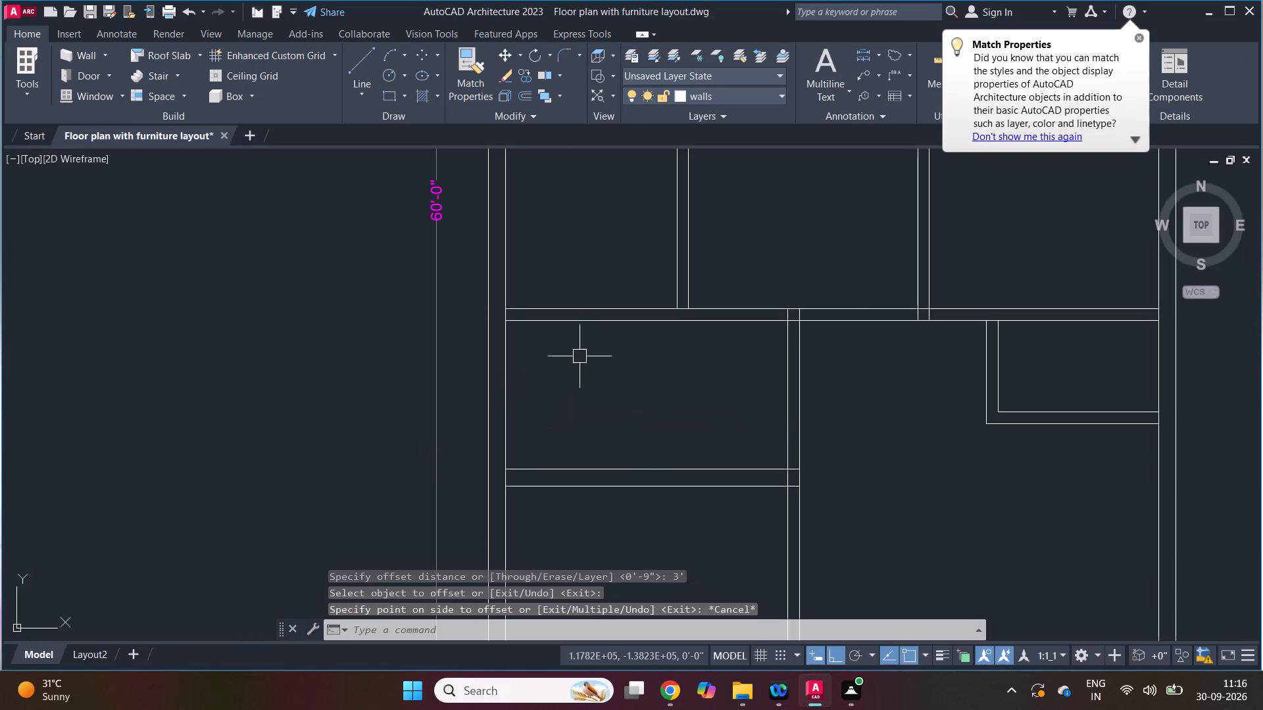
{"action": "type", "text": "z"}
{"action": "key", "text": "space"}
{"action": "key", "text": "space"}
{"action": "left_click_drag", "start_coordinate": [508, 381], "coordinate": [521, 381]}
{"action": "left_click", "coordinate": [551, 381]}
{"action": "key", "text": "Escape"}
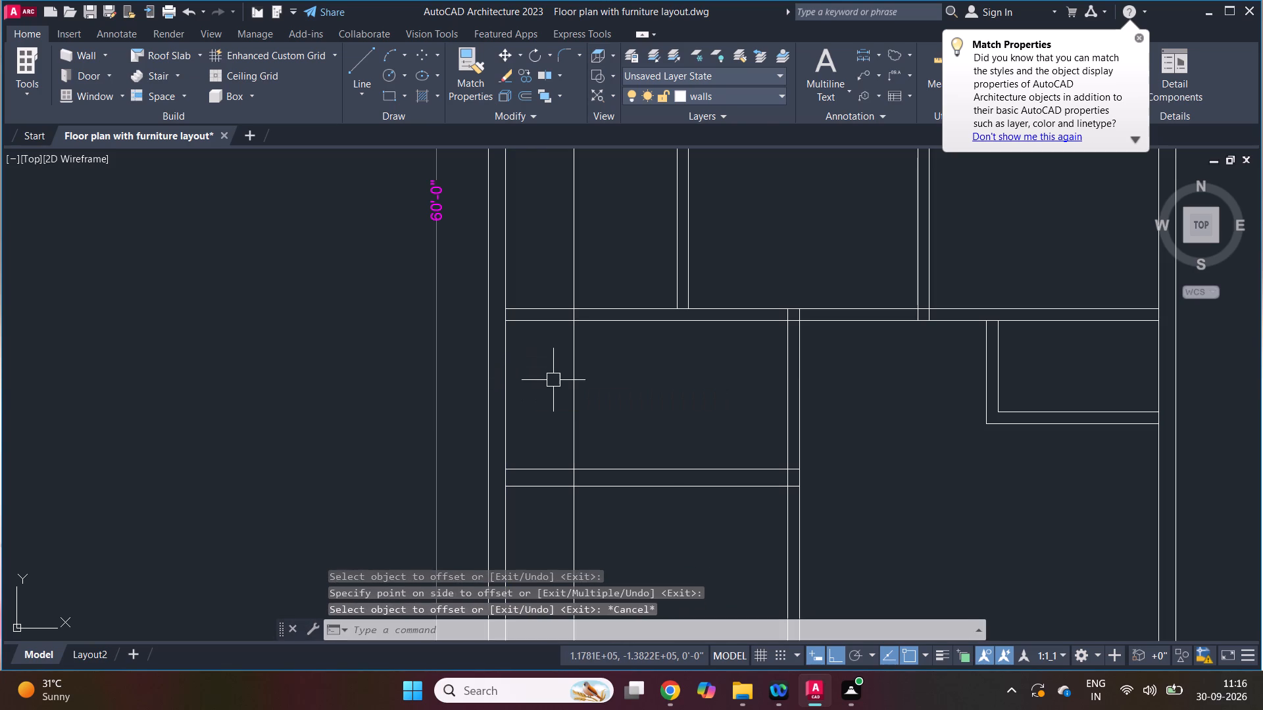
Trim the landing line inside the wall below the kitchen and erase the leftover piece running up through the kitchen.
{"action": "key", "text": "t"}
{"action": "key", "text": "r"}
{"action": "key", "text": "space"}
{"action": "key", "text": "space"}
{"action": "scroll", "coordinate": [566, 316], "scroll_direction": "up", "scroll_amount": 3}
{"action": "left_click", "coordinate": [587, 305]}
{"action": "key", "text": "Escape"}
{"action": "key", "text": "e"}
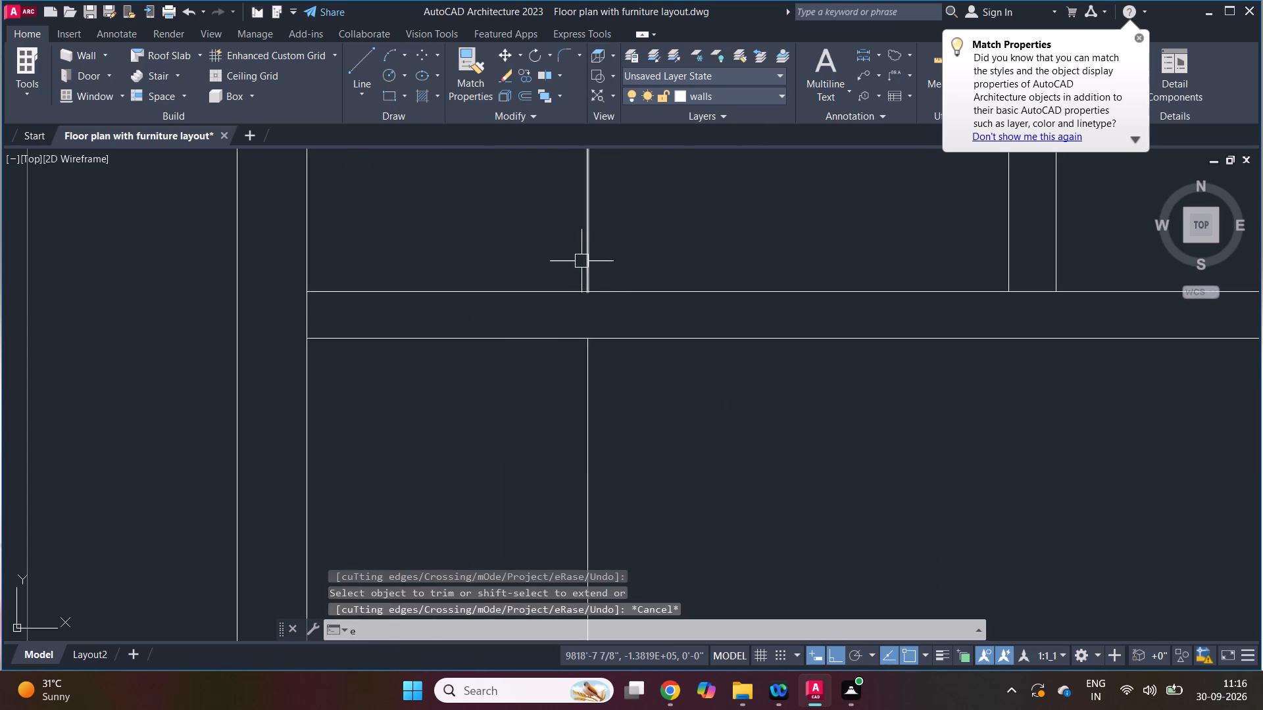
{"action": "key", "text": "space"}
{"action": "left_click", "coordinate": [589, 252]}
{"action": "key", "text": "space"}
{"action": "scroll", "coordinate": [583, 262], "scroll_direction": "down", "scroll_amount": 4}
{"action": "key", "text": "Escape"}
Trim the landing line inside the staircase's lower wall and erase the leftover piece running down through the parking.
{"action": "scroll", "coordinate": [583, 374], "scroll_direction": "up", "scroll_amount": 3}
{"action": "type", "text": "tr"}
{"action": "key", "text": "space"}
{"action": "key", "text": "space"}
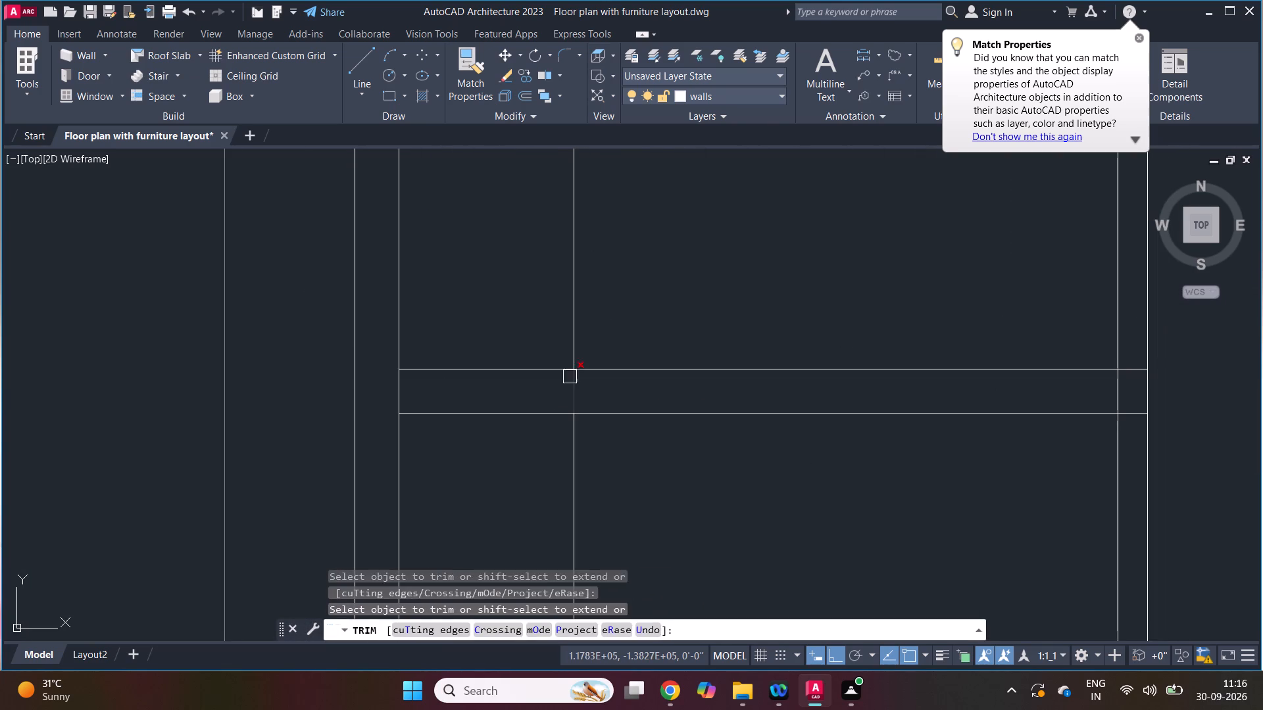
{"action": "left_click", "coordinate": [572, 389]}
{"action": "key", "text": "Escape"}
{"action": "scroll", "coordinate": [577, 387], "scroll_direction": "down", "scroll_amount": 3}
{"action": "key", "text": "e"}
{"action": "key", "text": "space"}
{"action": "left_click", "coordinate": [580, 433]}
{"action": "key", "text": "space"}
{"action": "key", "text": "Escape"}
Draw a horizontal line from the midpoint of the landing line to the left external wall.
{"action": "scroll", "coordinate": [605, 327], "scroll_direction": "up", "scroll_amount": 2}
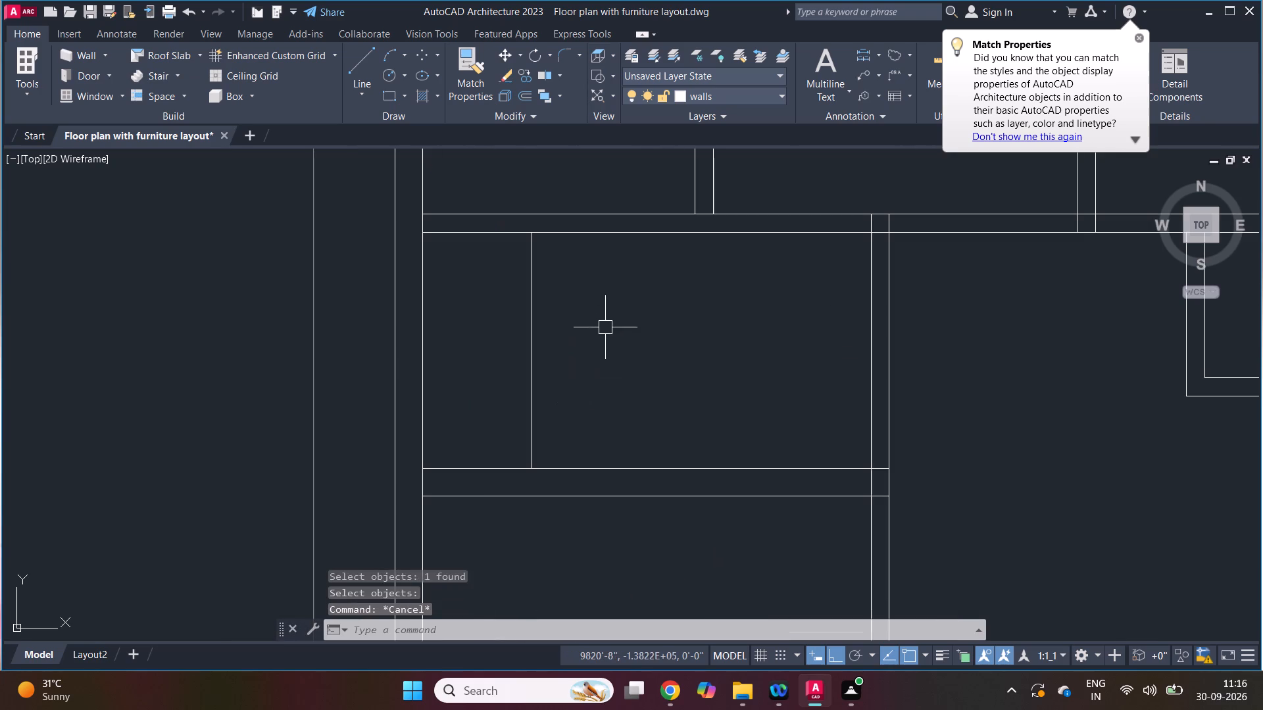
{"action": "key", "text": "Escape"}
{"action": "key", "text": "l"}
{"action": "key", "text": "space"}
{"action": "left_click", "coordinate": [528, 352]}
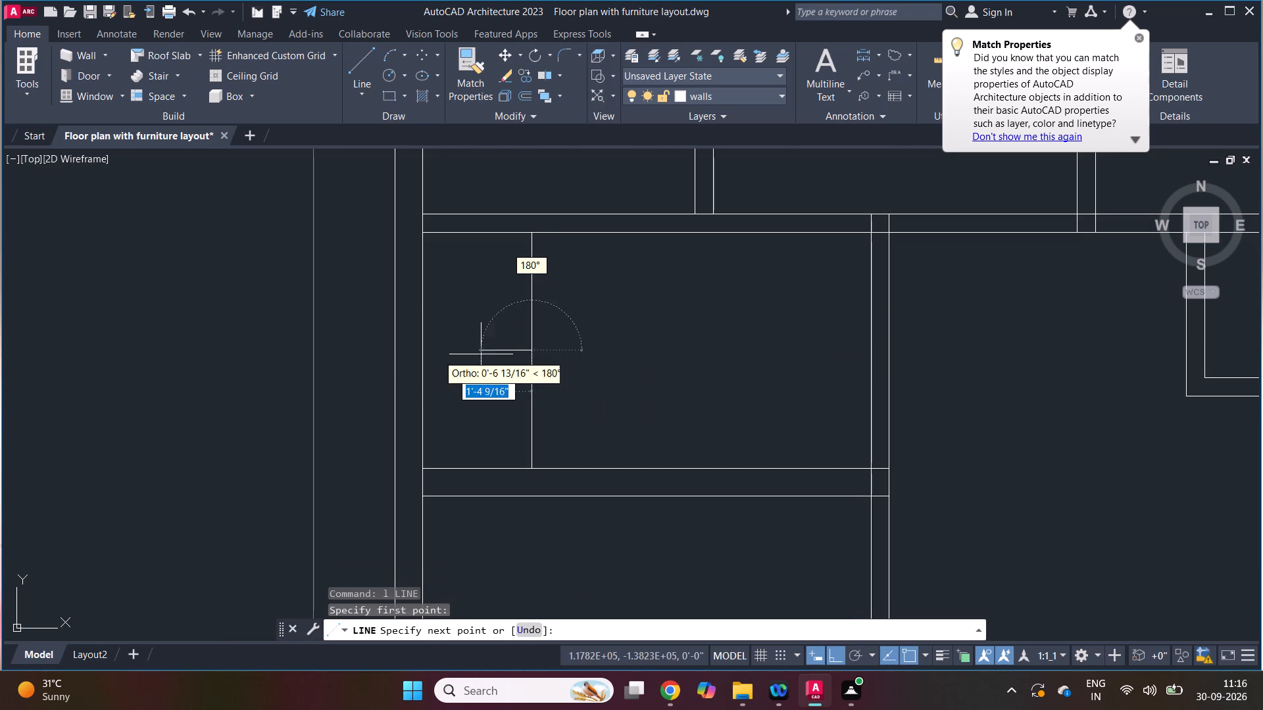
{"action": "left_click", "coordinate": [424, 354]}
{"action": "key", "text": "Escape"}
Draw a horizontal line rightward from the landing line's midpoint and extend it to the staircase's right wall.
{"action": "key", "text": "space"}
{"action": "left_click_drag", "start_coordinate": [533, 349], "coordinate": [539, 349]}
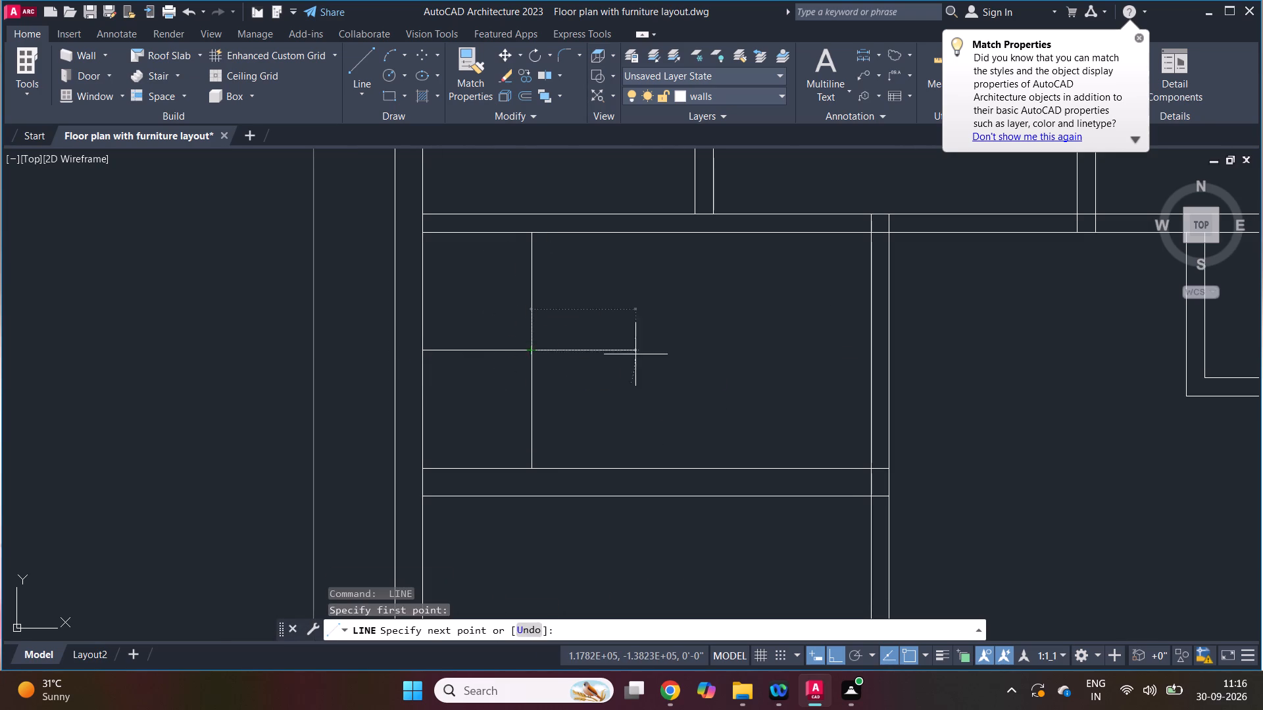
{"action": "left_click", "coordinate": [641, 355]}
{"action": "key", "text": "Escape"}
{"action": "key", "text": "e"}
{"action": "key", "text": "x"}
{"action": "key", "text": "space"}
{"action": "key", "text": "space"}
{"action": "left_click", "coordinate": [635, 351]}
{"action": "key", "text": "Escape"}
{"action": "key", "text": "Escape"}
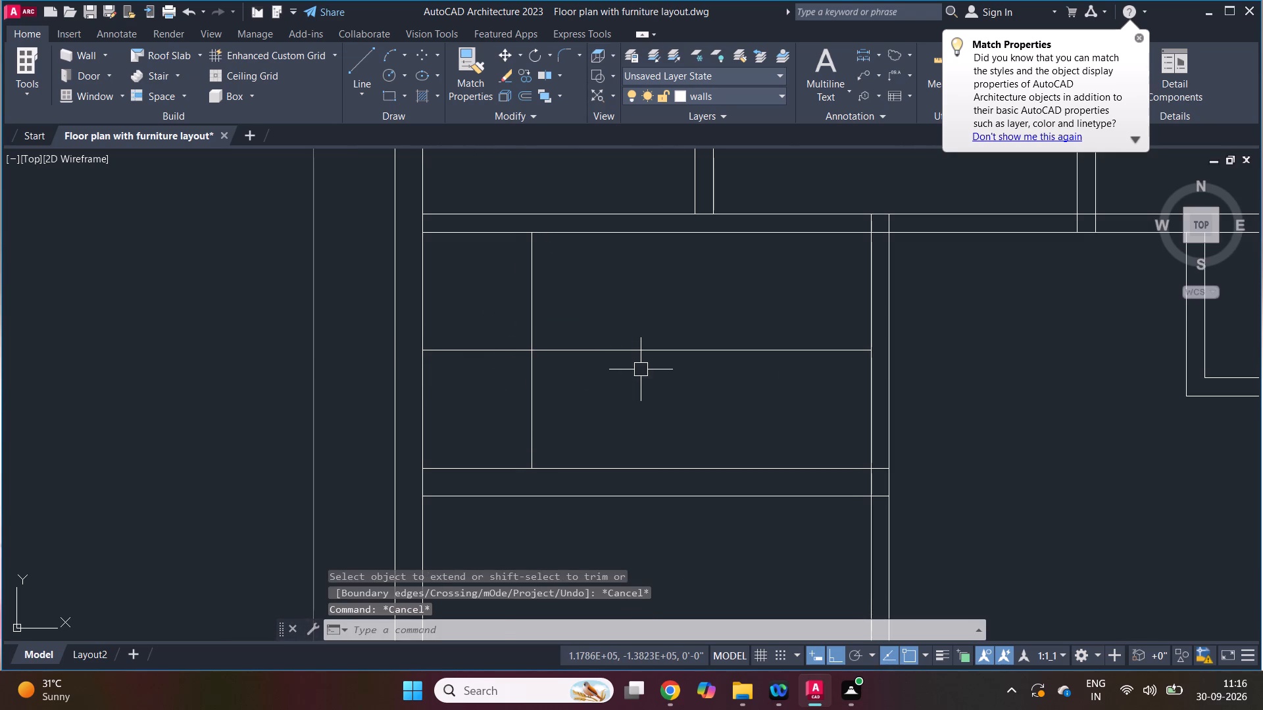
Move the landing line and both horizontal centre lines of the staircase to the ele2 layer.
{"action": "scroll", "coordinate": [641, 376], "scroll_direction": "down", "scroll_amount": 1}
{"action": "left_click_drag", "start_coordinate": [653, 352], "coordinate": [649, 361]}
{"action": "left_click", "coordinate": [629, 380]}
{"action": "left_click_drag", "start_coordinate": [610, 337], "coordinate": [595, 354]}
{"action": "left_click", "coordinate": [560, 389]}
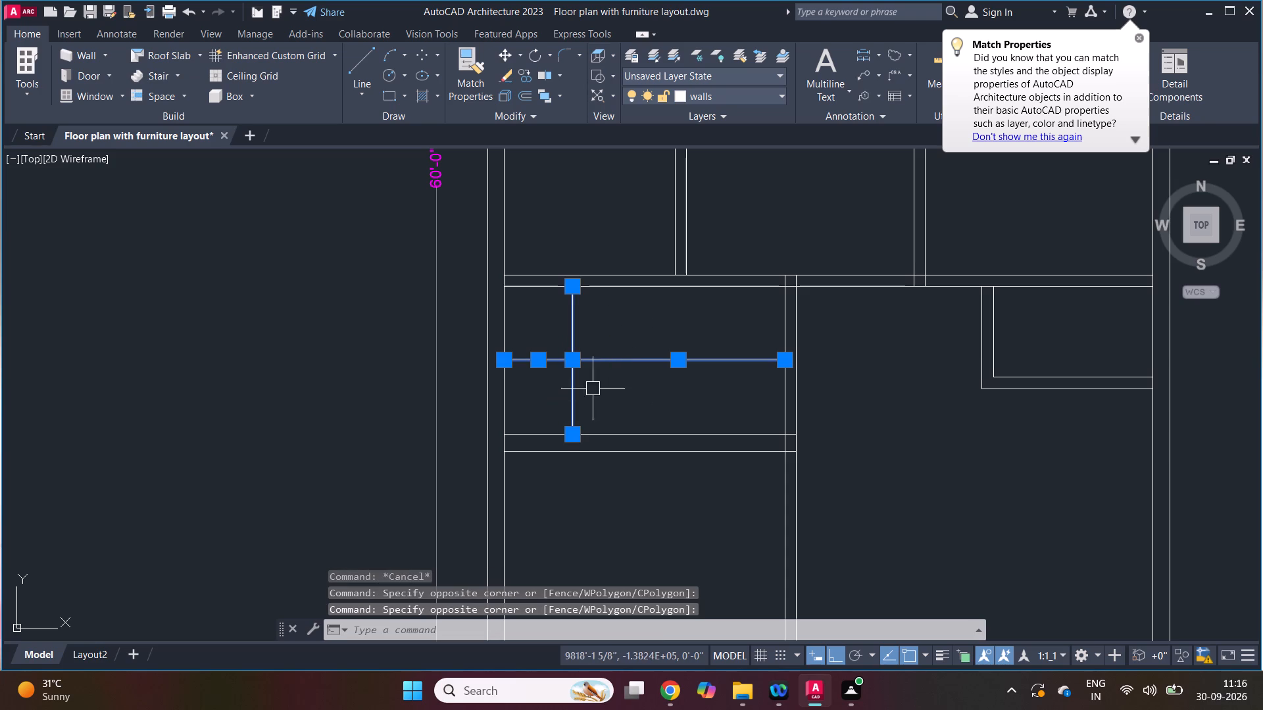
{"action": "left_click", "coordinate": [703, 94]}
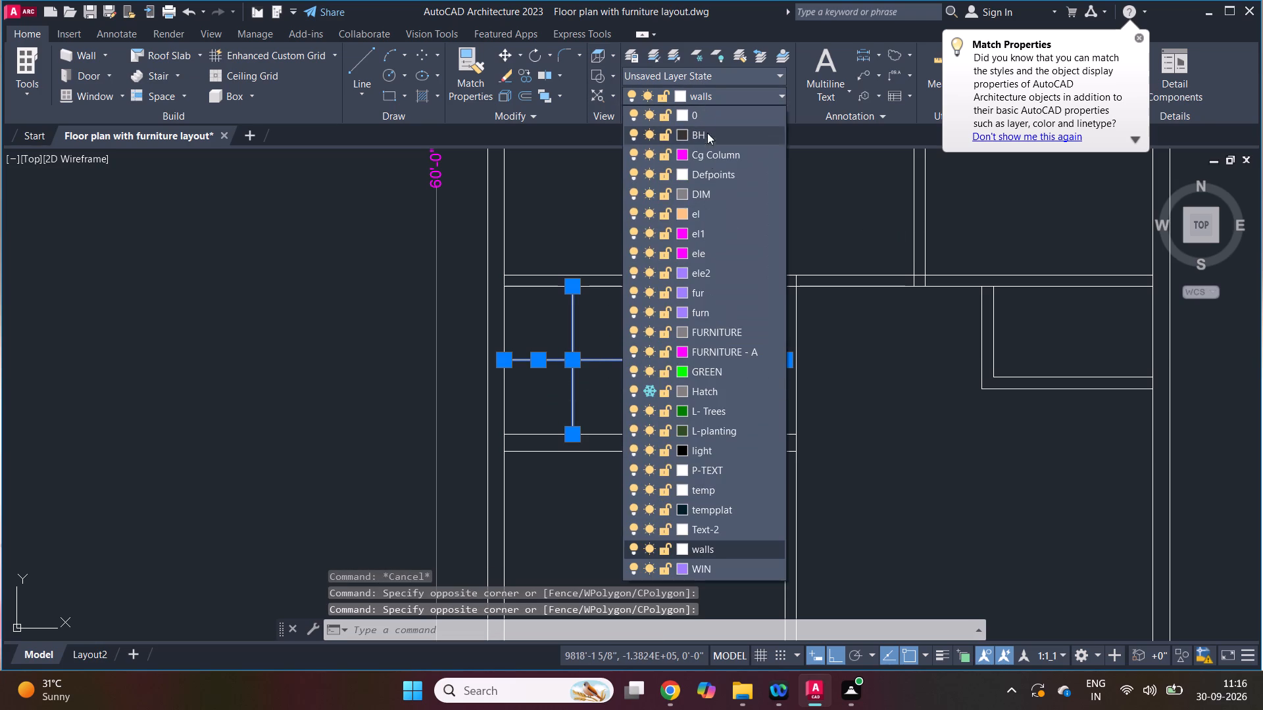
{"action": "left_click", "coordinate": [714, 274]}
{"action": "key", "text": "Escape"}
{"action": "key", "text": "Escape"}
{"action": "key", "text": "Escape"}
Offset the landing line nine times to the right at 10" spacing to form the stair treads.
{"action": "scroll", "coordinate": [661, 392], "scroll_direction": "up", "scroll_amount": 1}
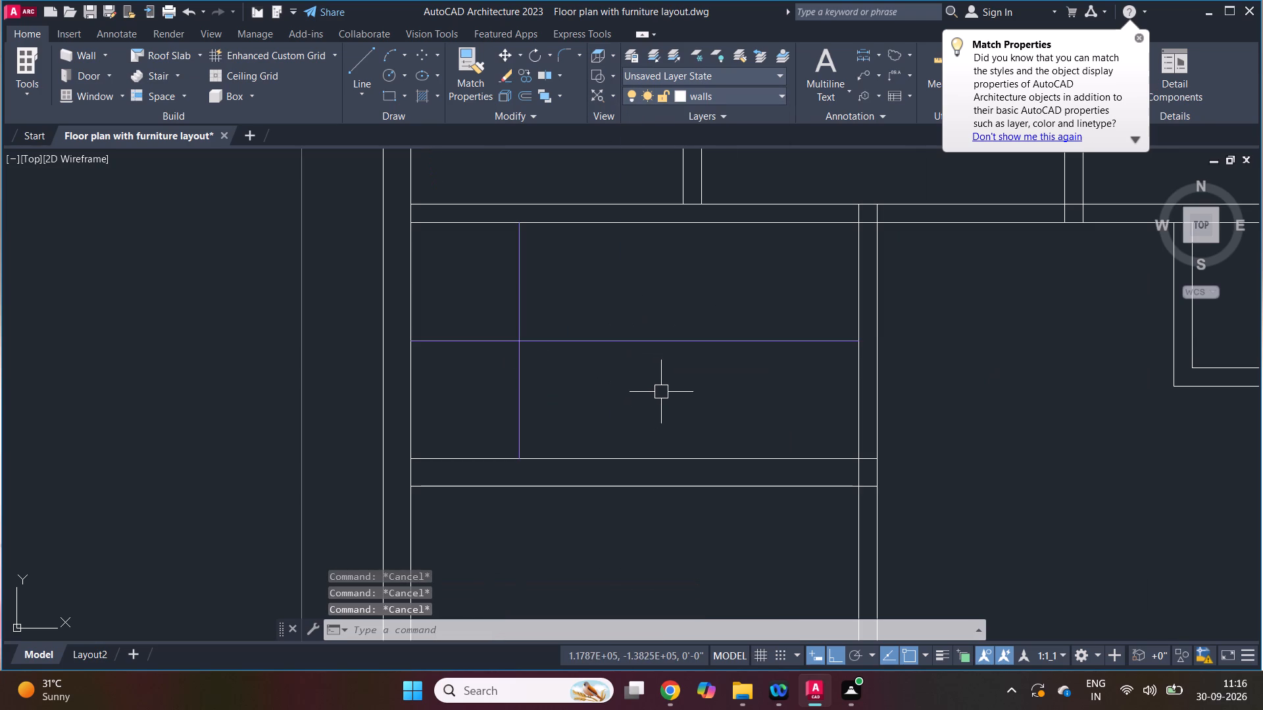
{"action": "type", "text": "z"}
{"action": "key", "text": "space"}
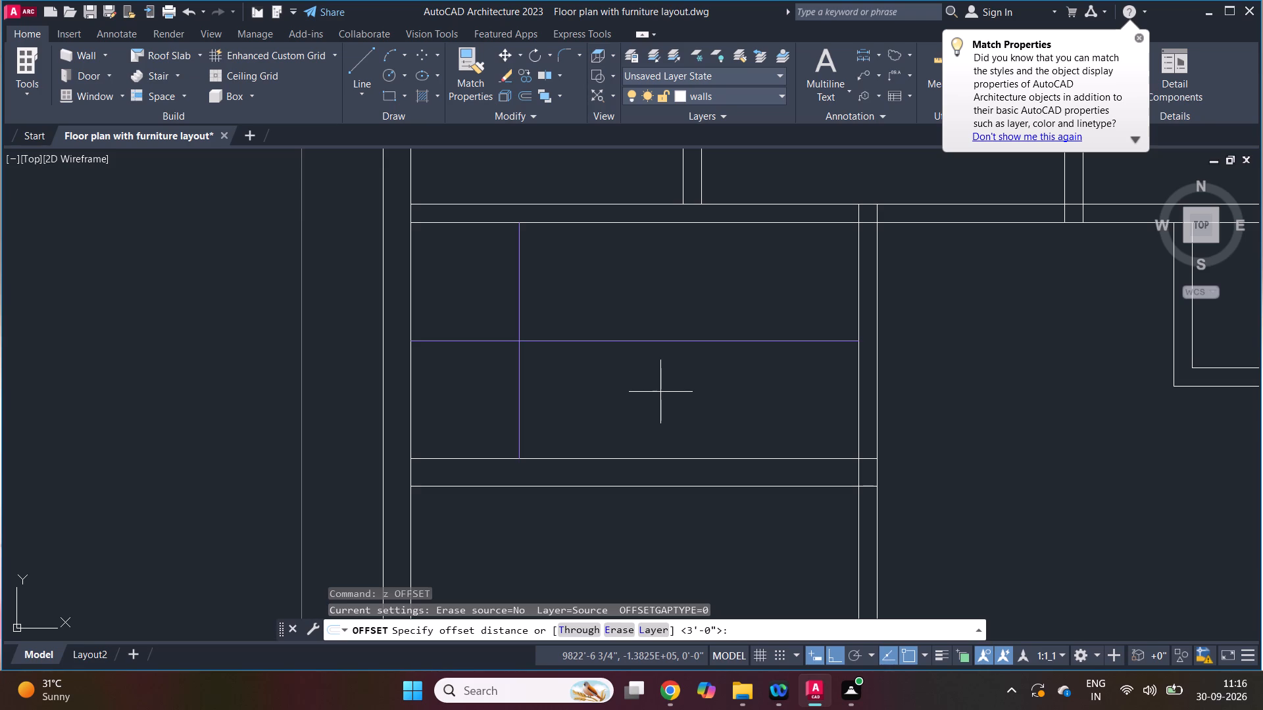
{"action": "type", "text": "10"}
{"action": "key", "text": "space"}
{"action": "left_click", "coordinate": [532, 390]}
{"action": "left_click", "coordinate": [520, 391]}
{"action": "left_click", "coordinate": [542, 396]}
{"action": "left_click_drag", "start_coordinate": [548, 392], "coordinate": [554, 392]}
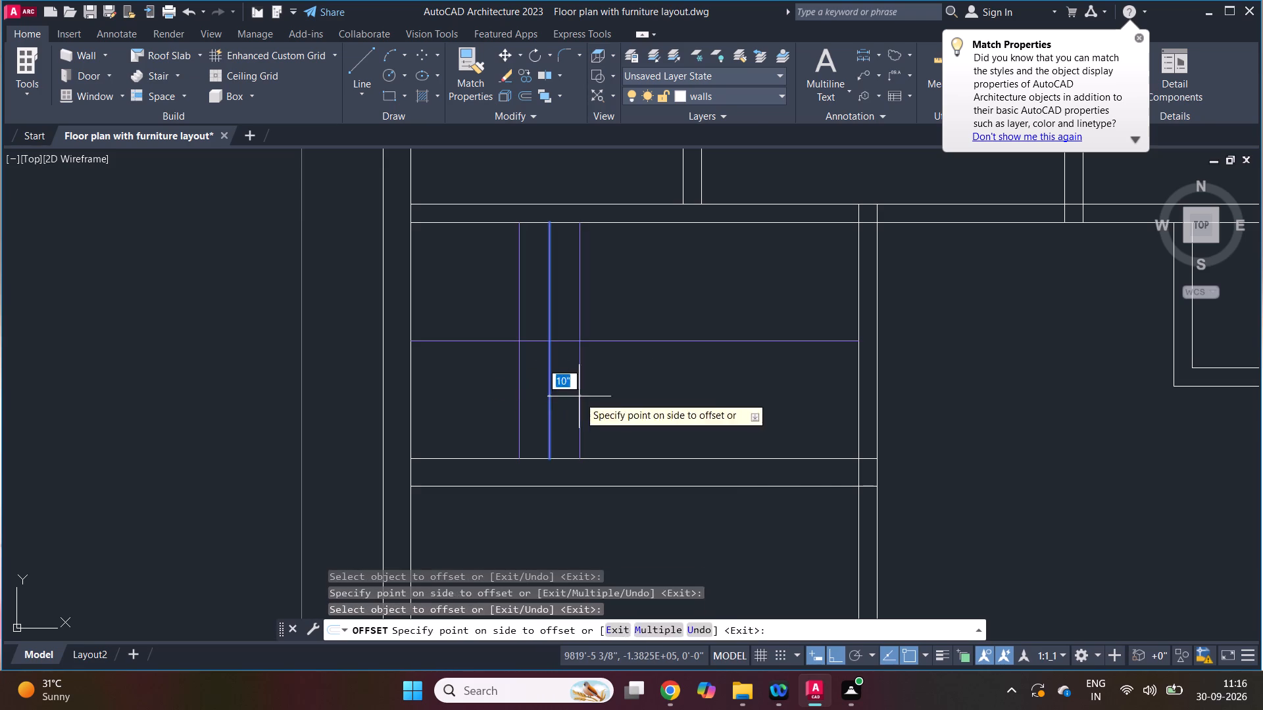
{"action": "left_click", "coordinate": [580, 397]}
{"action": "left_click_drag", "start_coordinate": [582, 402], "coordinate": [588, 403]}
{"action": "key", "text": "m"}
{"action": "key", "text": "space"}
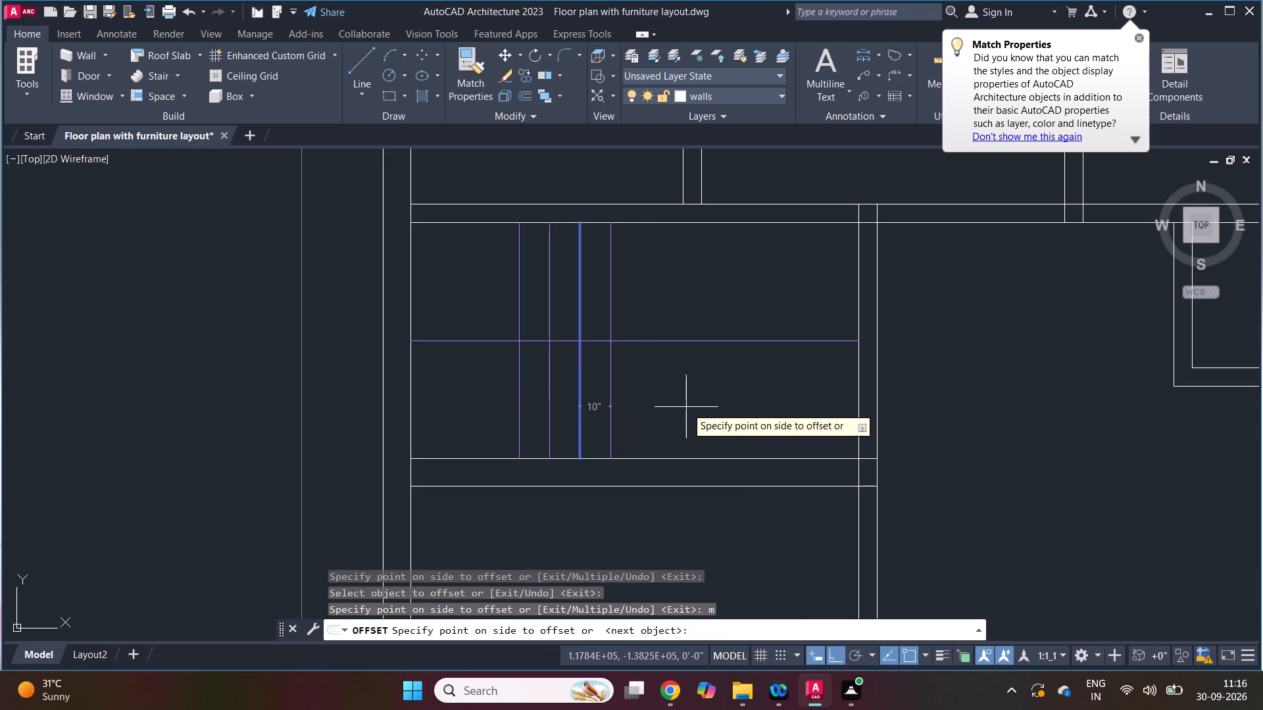
{"action": "double_click", "coordinate": [694, 407]}
{"action": "left_click", "coordinate": [726, 406]}
{"action": "left_click", "coordinate": [738, 407]}
{"action": "left_click", "coordinate": [755, 408]}
{"action": "double_click", "coordinate": [774, 408]}
{"action": "left_click", "coordinate": [783, 410]}
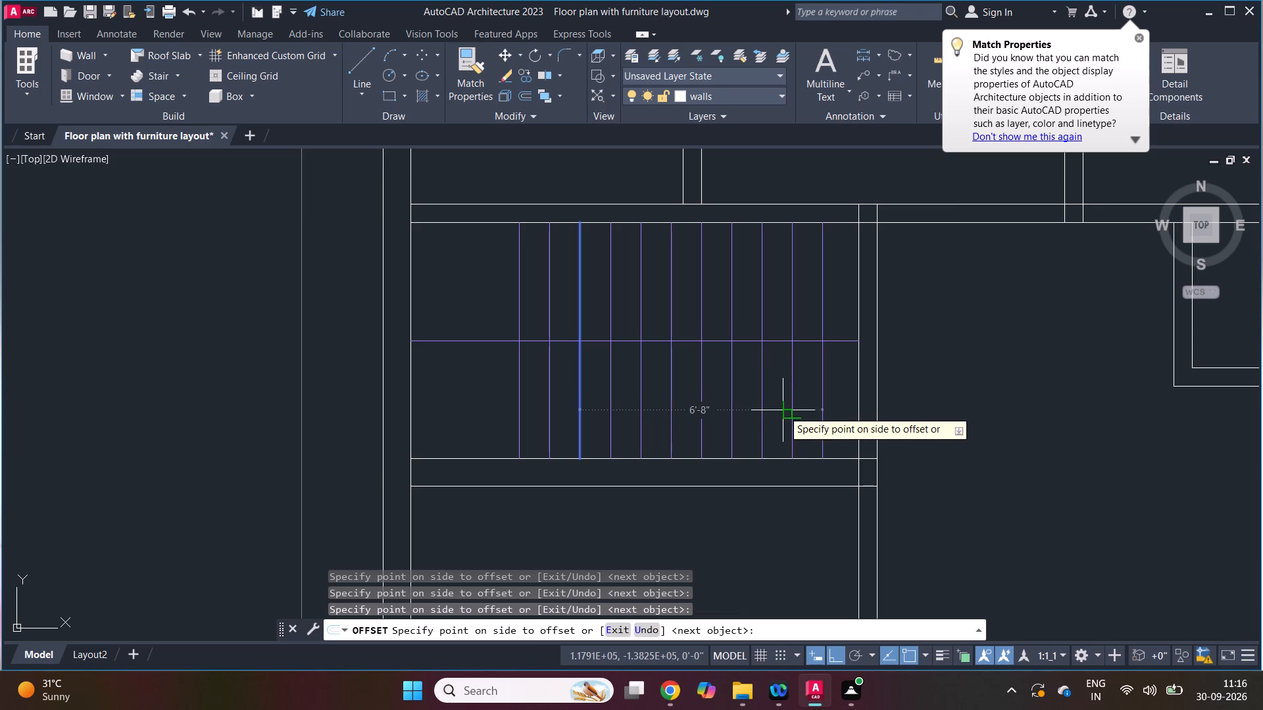
{"action": "key", "text": "Escape"}
{"action": "key", "text": "Escape"}
Erase the last tread line, nearest the staircase's right wall.
{"action": "scroll", "coordinate": [804, 403], "scroll_direction": "up", "scroll_amount": 1}
{"action": "key", "text": "e"}
{"action": "key", "text": "space"}
{"action": "left_click", "coordinate": [788, 402]}
{"action": "key", "text": "space"}
{"action": "key", "text": "Escape"}
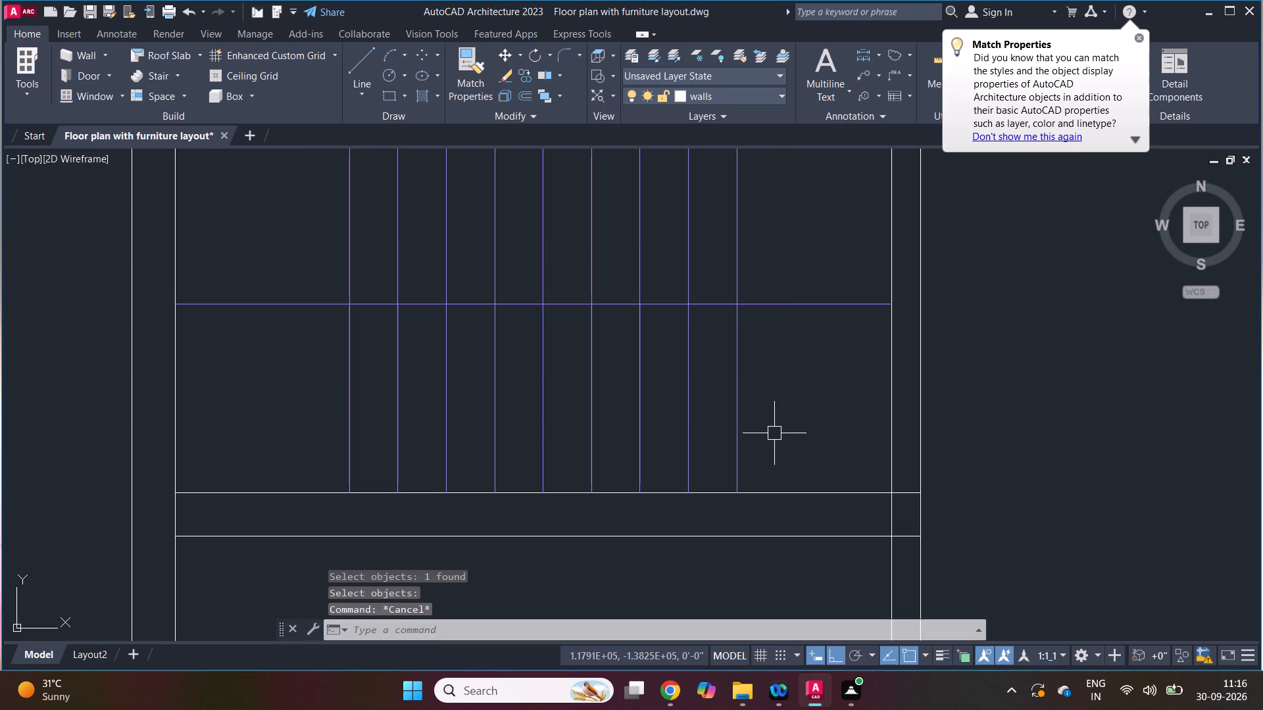
Measure the gap between the last tread line and the staircase's right wall with a linear dimension.
{"action": "key", "text": "d"}
{"action": "key", "text": "l"}
{"action": "key", "text": "i"}
{"action": "key", "text": "space"}
{"action": "left_click", "coordinate": [739, 490]}
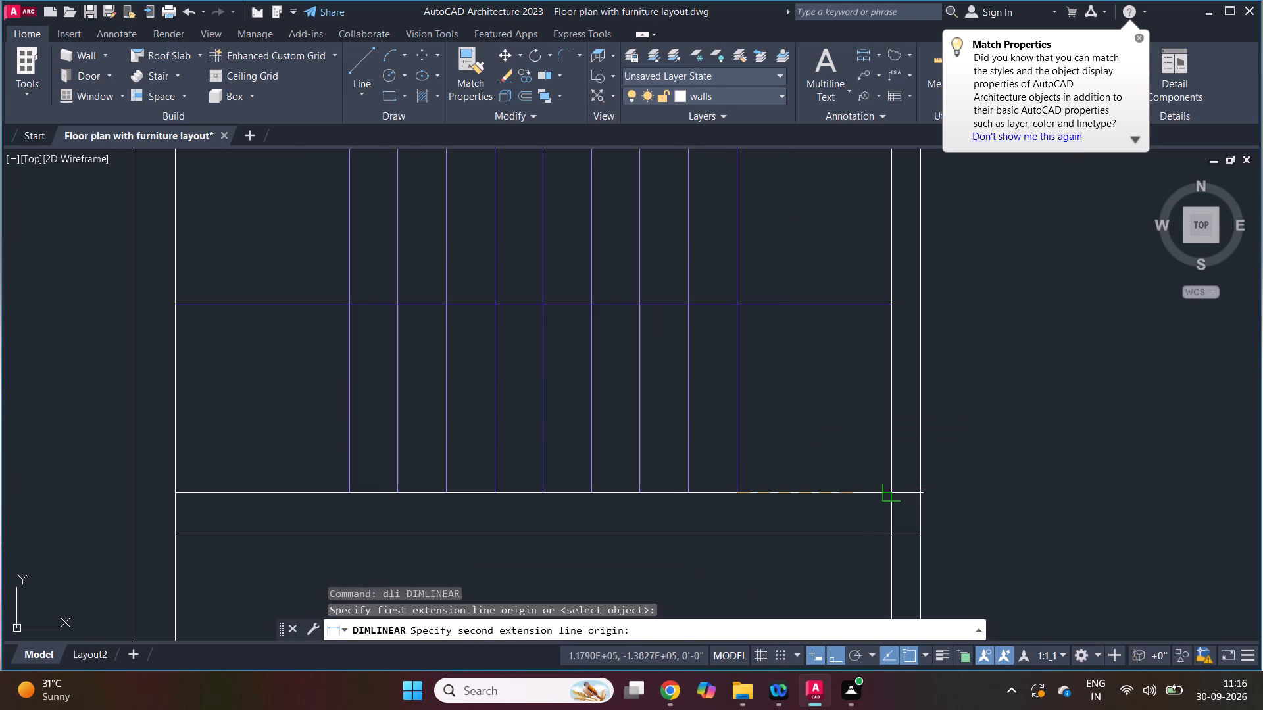
{"action": "left_click", "coordinate": [891, 494]}
{"action": "key", "text": "Escape"}
Trim the staircase's horizontal centre line between the last tread and the right wall.
{"action": "scroll", "coordinate": [789, 415], "scroll_direction": "down", "scroll_amount": 2}
{"action": "key", "text": "t"}
{"action": "key", "text": "r"}
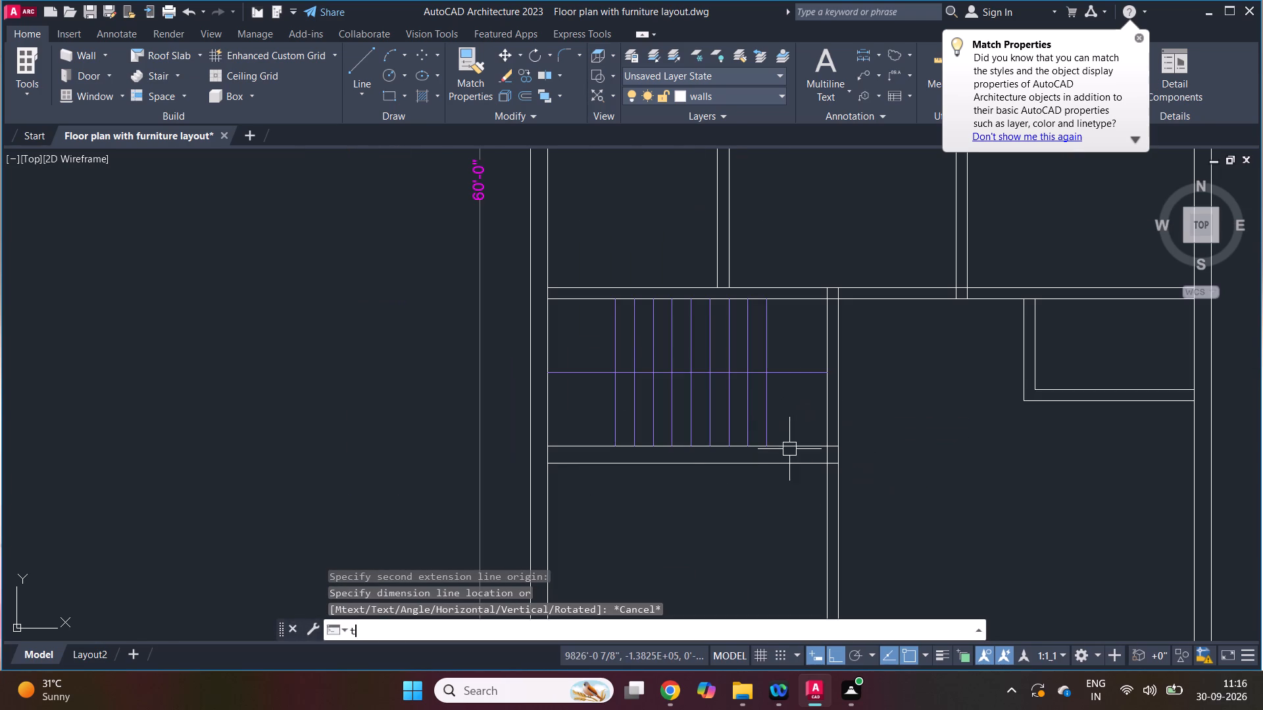
{"action": "key", "text": "space"}
{"action": "key", "text": "space"}
{"action": "scroll", "coordinate": [791, 407], "scroll_direction": "up", "scroll_amount": 1}
{"action": "left_click", "coordinate": [797, 353]}
{"action": "key", "text": "Escape"}
{"action": "key", "text": "Escape"}
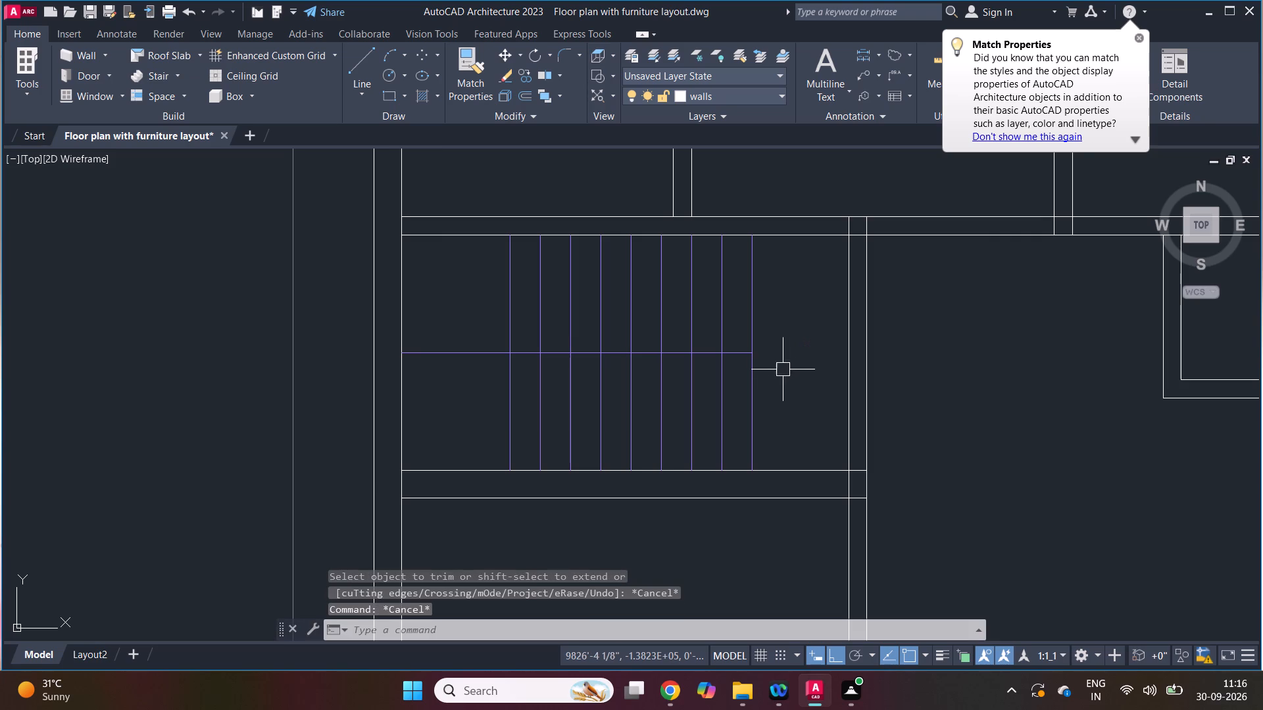
Trim the lower half of the last tread line, below the horizontal centre line.
{"action": "type", "text": "tr"}
{"action": "key", "text": "space"}
{"action": "key", "text": "space"}
{"action": "left_click", "coordinate": [751, 396]}
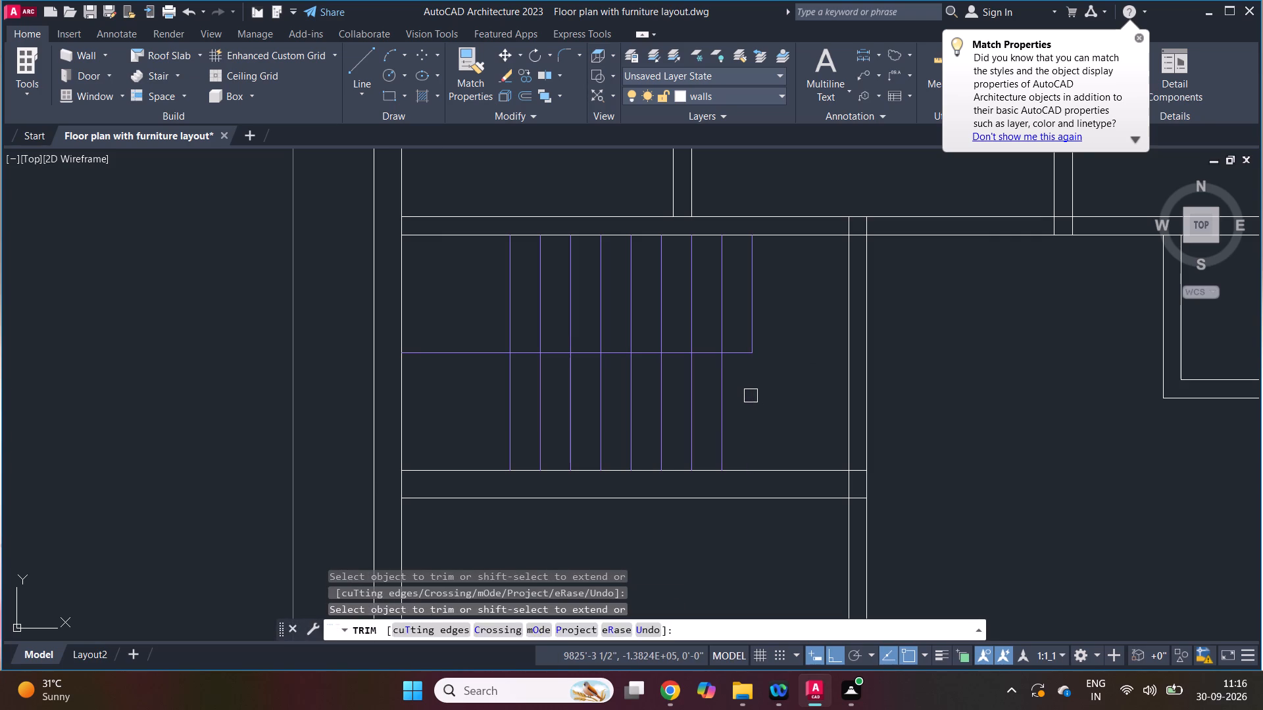
{"action": "key", "text": "Escape"}
Switch to Chrome and examine the staircase area in the reference floor plan PDF, returning to the drawing.
{"action": "left_click", "coordinate": [672, 698]}
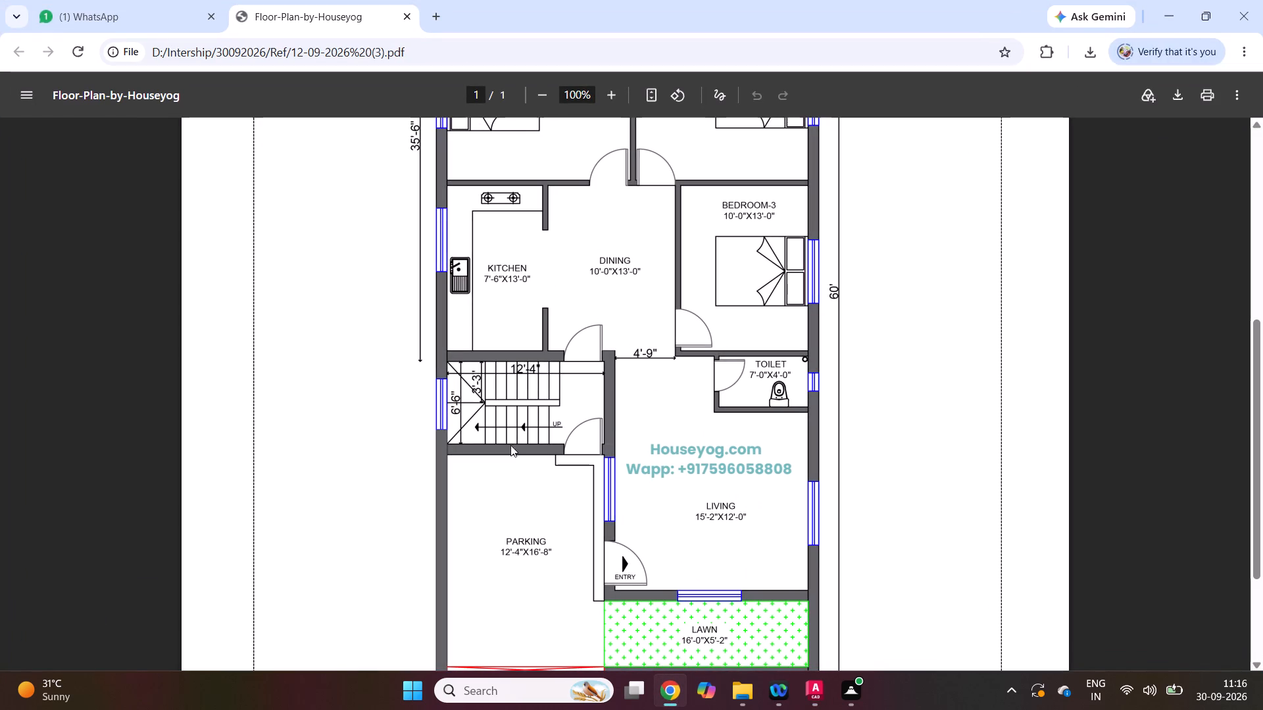
{"action": "scroll", "coordinate": [502, 415], "scroll_direction": "up", "scroll_amount": 2, "text": "ctrl"}
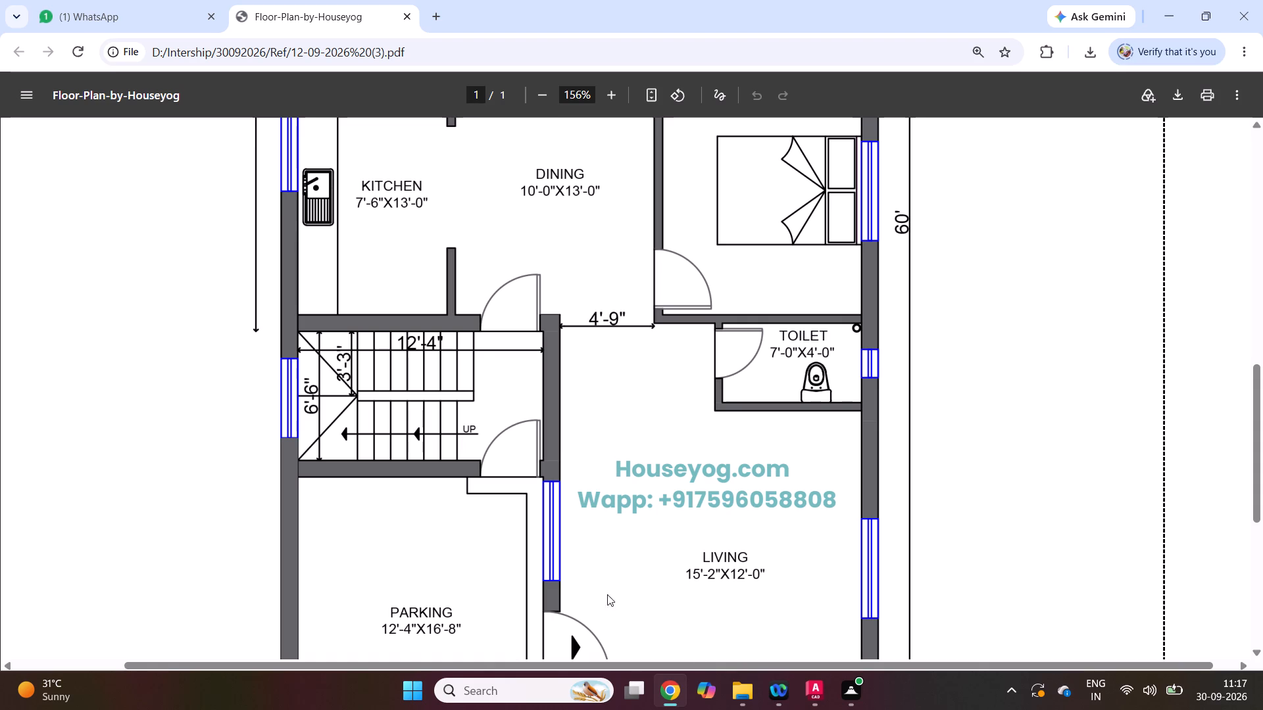
{"action": "left_click", "coordinate": [676, 685]}
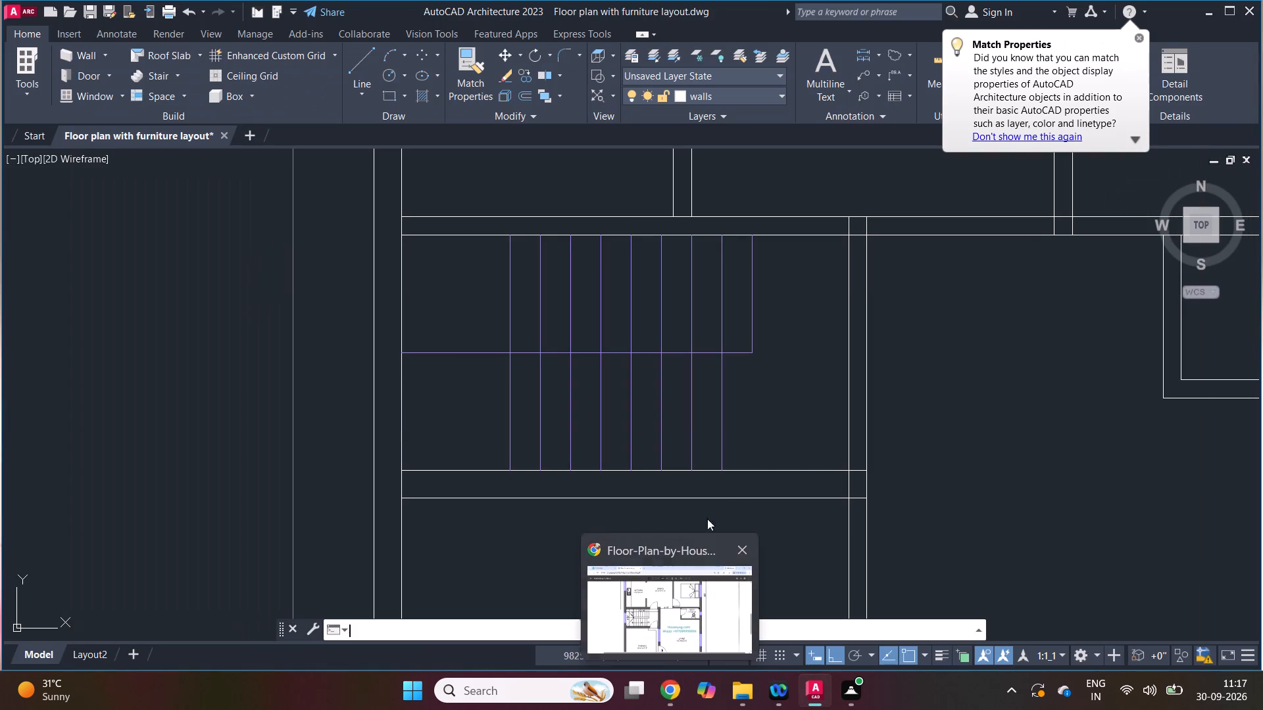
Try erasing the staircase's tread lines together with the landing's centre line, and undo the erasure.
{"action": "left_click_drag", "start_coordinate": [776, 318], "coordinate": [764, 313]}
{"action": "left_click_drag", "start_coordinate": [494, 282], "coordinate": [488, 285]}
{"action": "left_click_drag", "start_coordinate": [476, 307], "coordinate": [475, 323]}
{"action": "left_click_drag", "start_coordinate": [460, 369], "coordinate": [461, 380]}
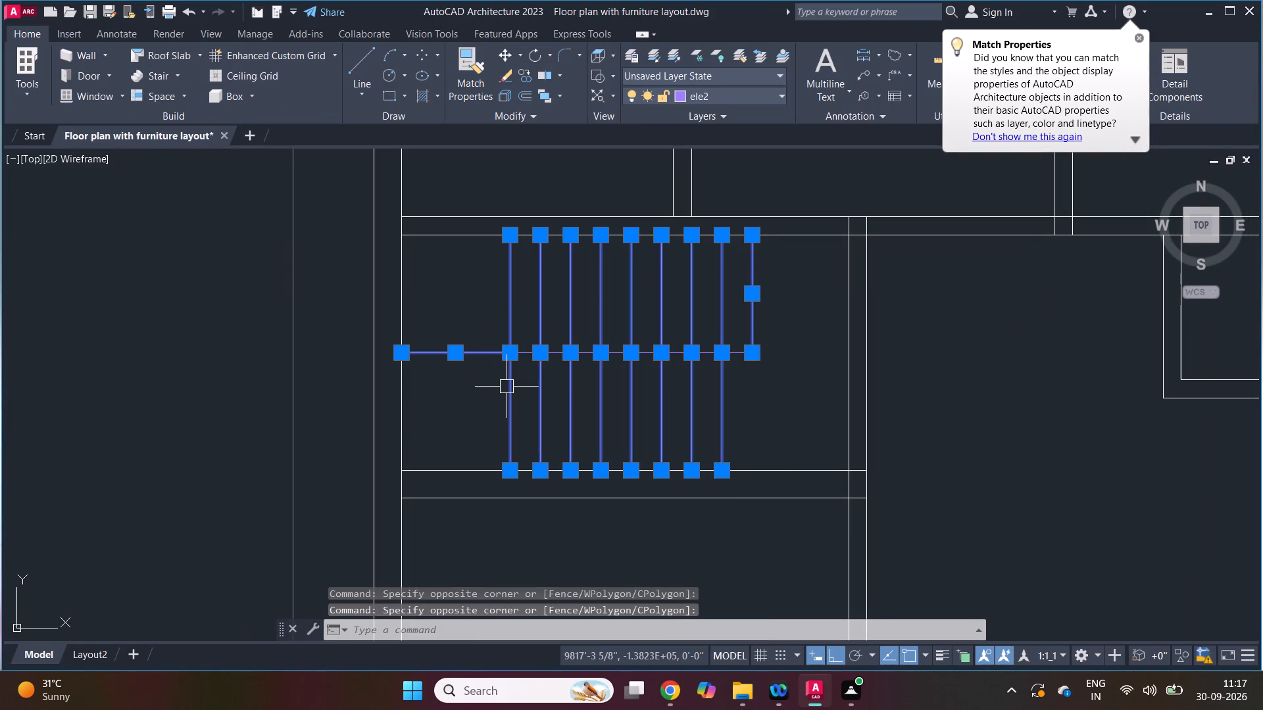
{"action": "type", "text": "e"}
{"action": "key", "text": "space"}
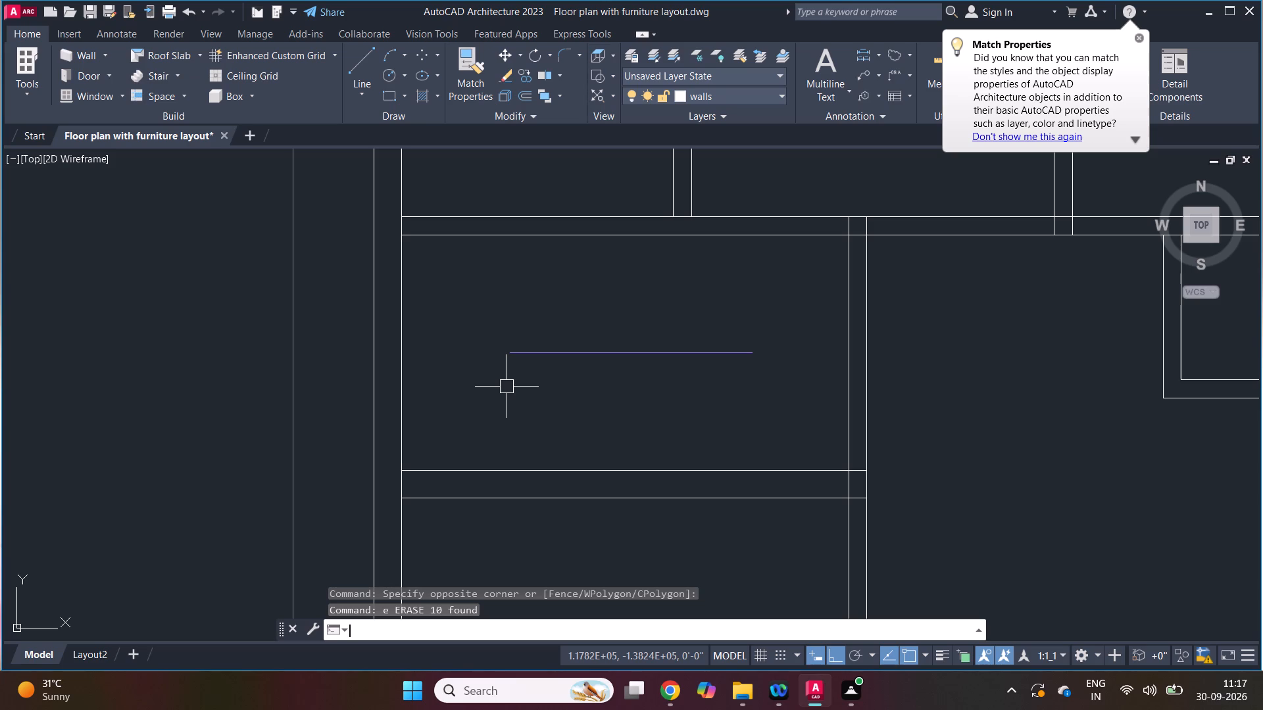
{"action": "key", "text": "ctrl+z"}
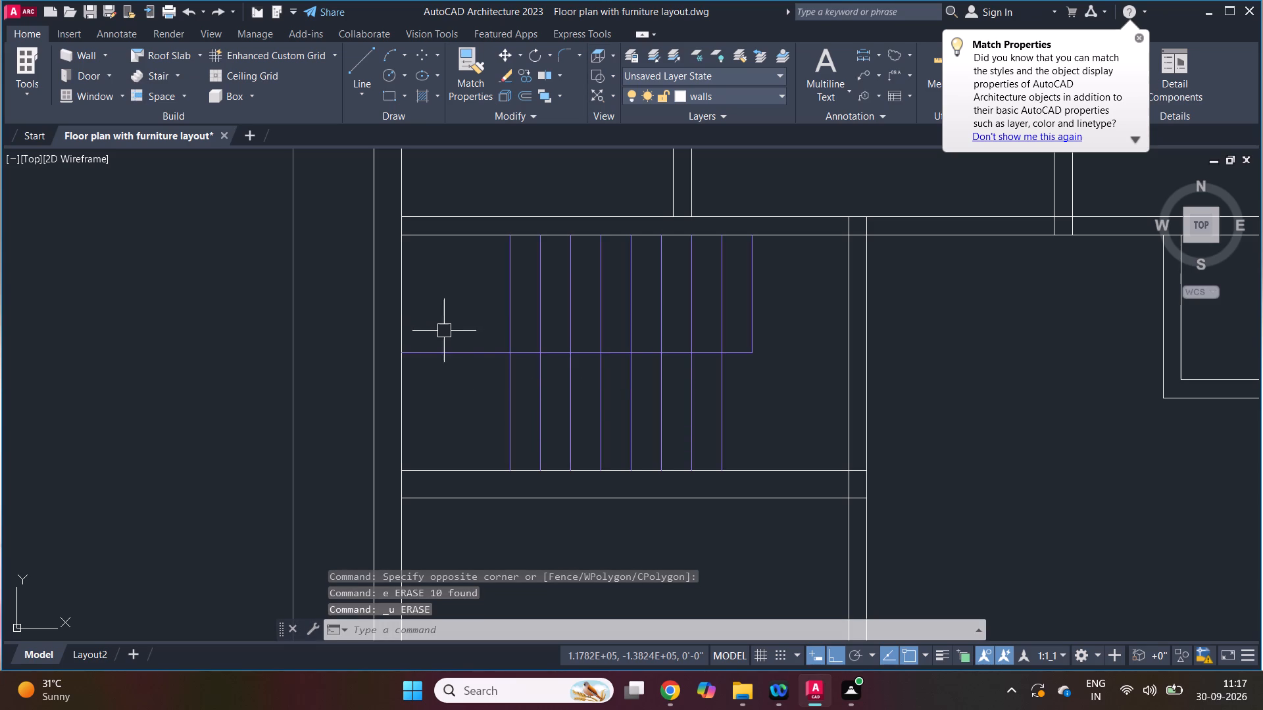
Draw two diagonal lines across the landing, from the centre line's end at the first tread to the upper and lower wall corners.
{"action": "key", "text": "l"}
{"action": "key", "text": "space"}
{"action": "left_click", "coordinate": [499, 357]}
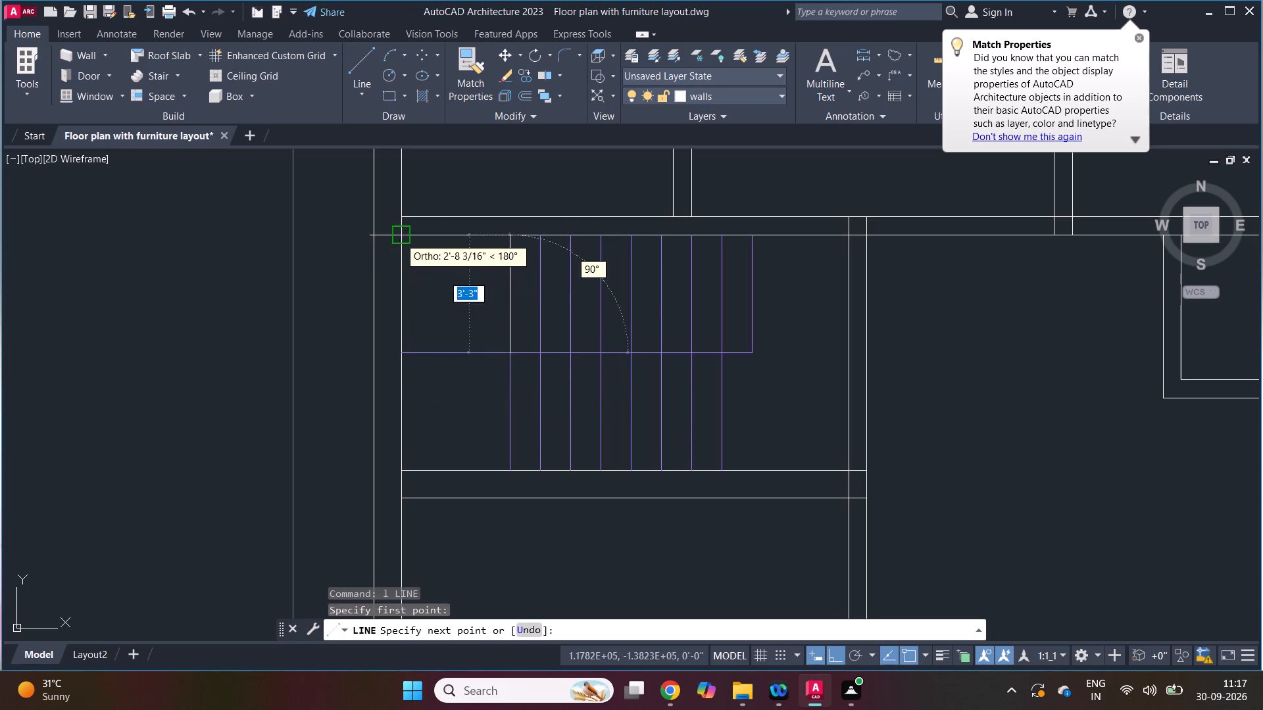
{"action": "left_click", "coordinate": [399, 237]}
{"action": "key", "text": "Escape"}
{"action": "key", "text": "space"}
{"action": "left_click", "coordinate": [506, 359]}
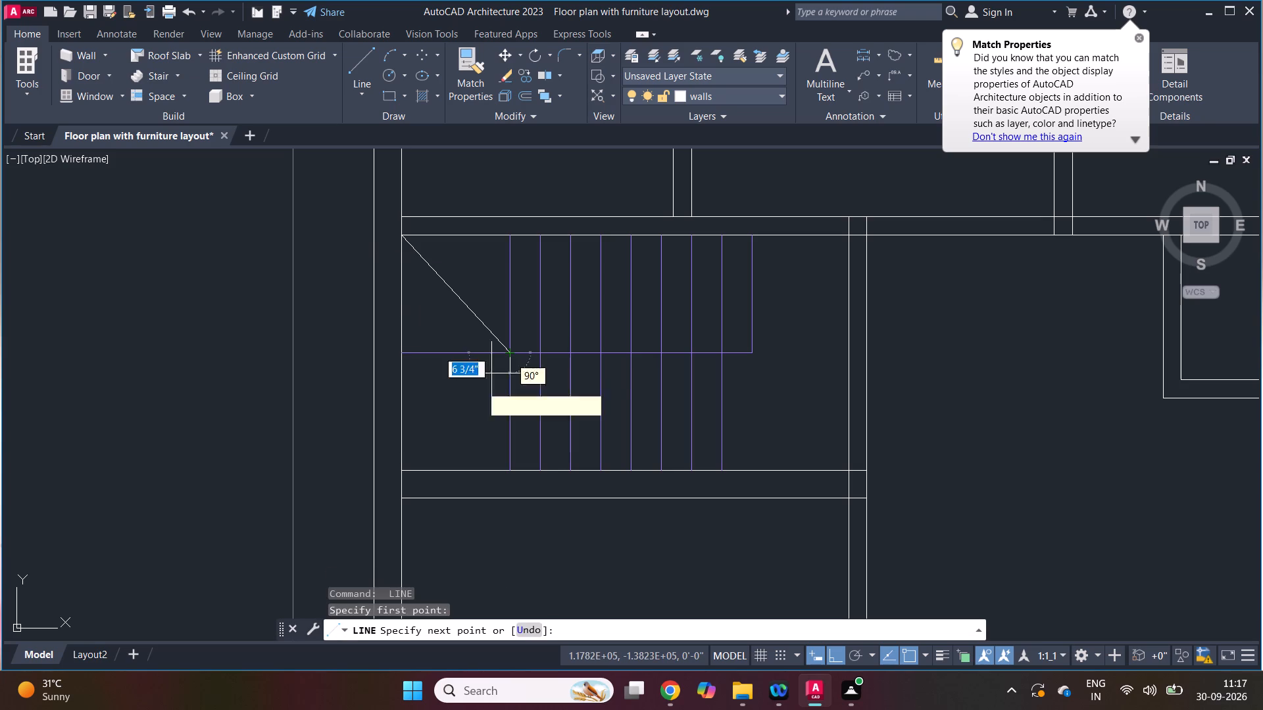
{"action": "left_click", "coordinate": [397, 473]}
{"action": "key", "text": "Escape"}
Match the properties of the landing's centre line onto both landing diagonals.
{"action": "key", "text": "m"}
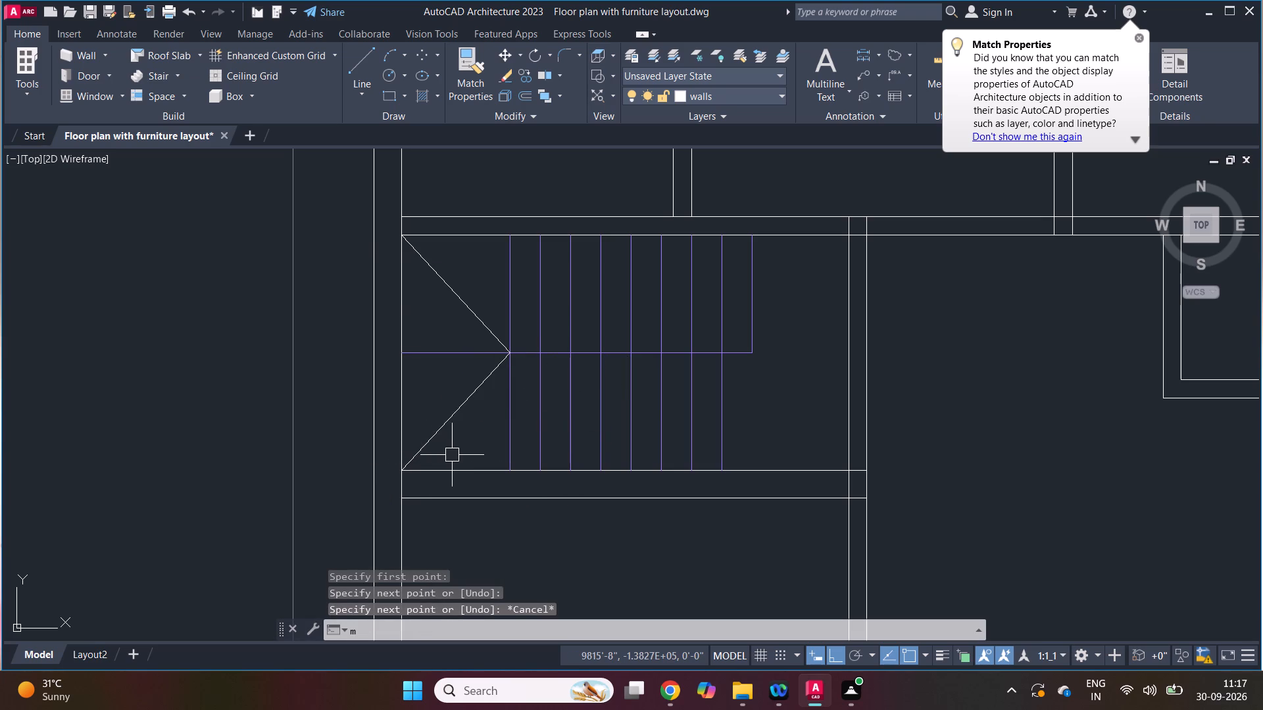
{"action": "key", "text": "a"}
{"action": "key", "text": "space"}
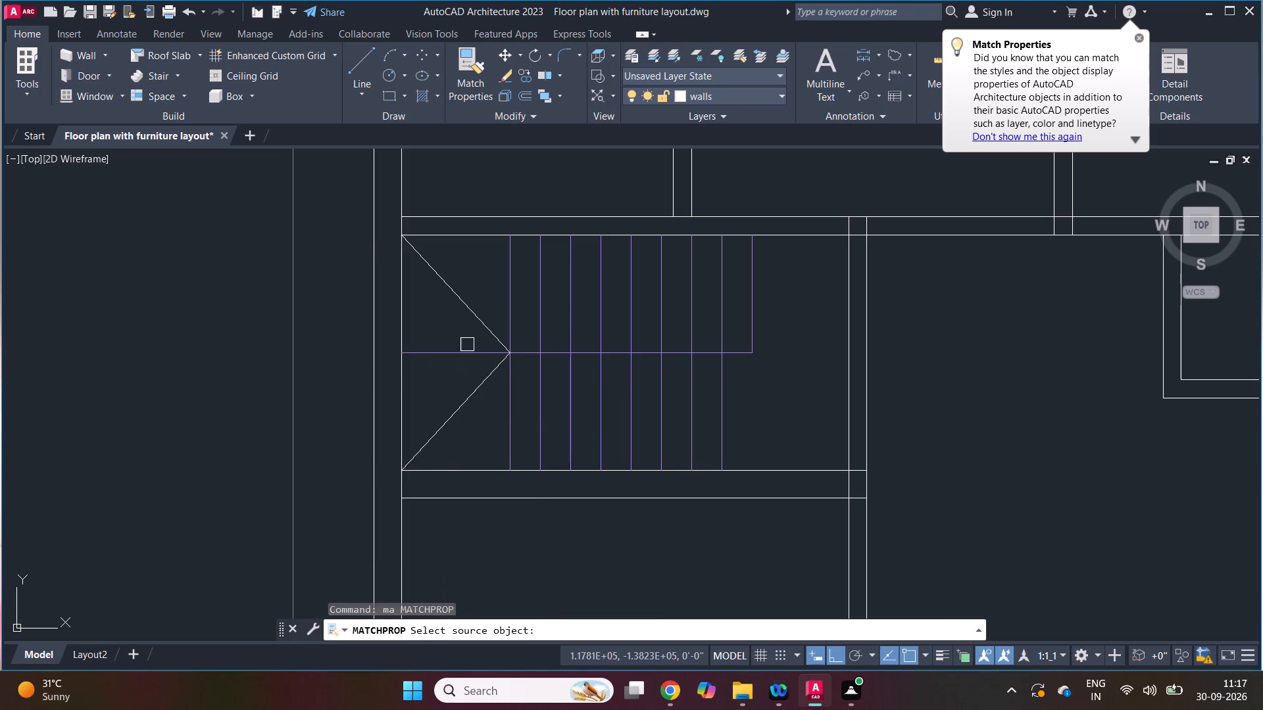
{"action": "left_click", "coordinate": [463, 349]}
{"action": "left_click", "coordinate": [483, 316]}
{"action": "left_click", "coordinate": [470, 391]}
{"action": "key", "text": "Escape"}
{"action": "key", "text": "Escape"}
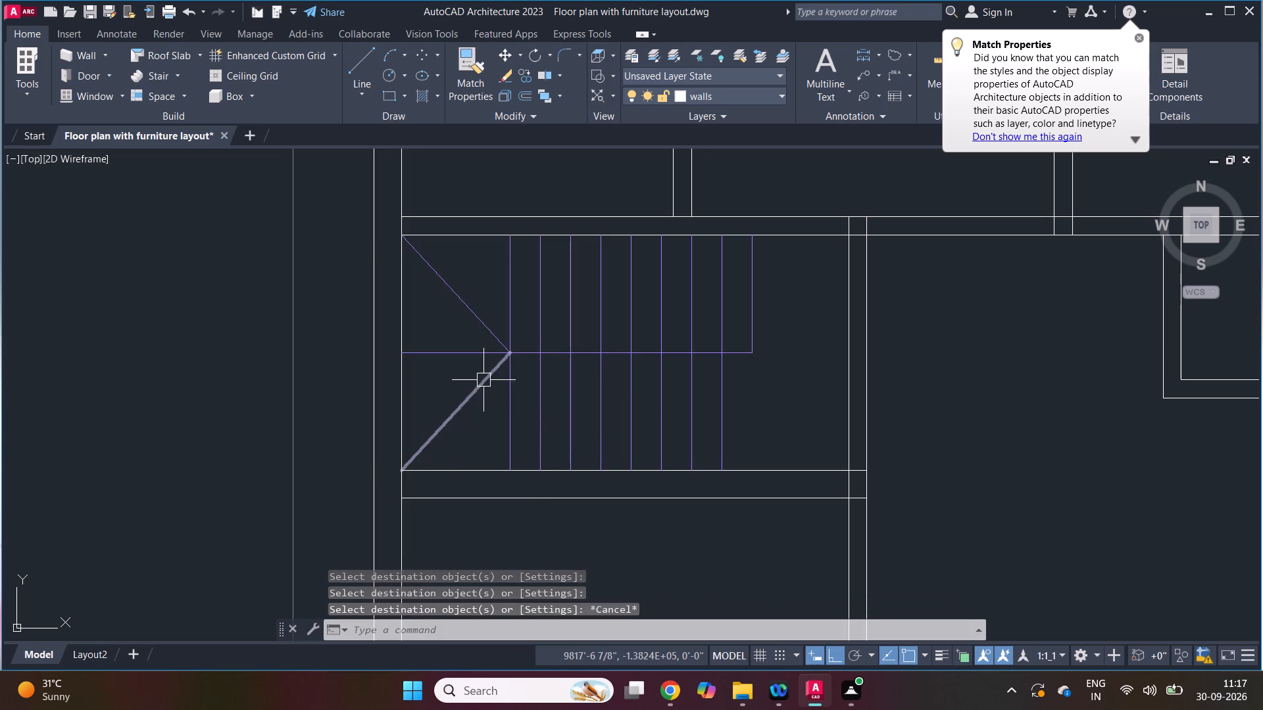
Save the drawing.
{"action": "scroll", "coordinate": [468, 376], "scroll_direction": "down", "scroll_amount": 2}
{"action": "key", "text": "Escape"}
{"action": "scroll", "coordinate": [612, 410], "scroll_direction": "up", "scroll_amount": 1}
{"action": "key", "text": "ctrl+s"}
{"action": "key", "text": "Escape"}
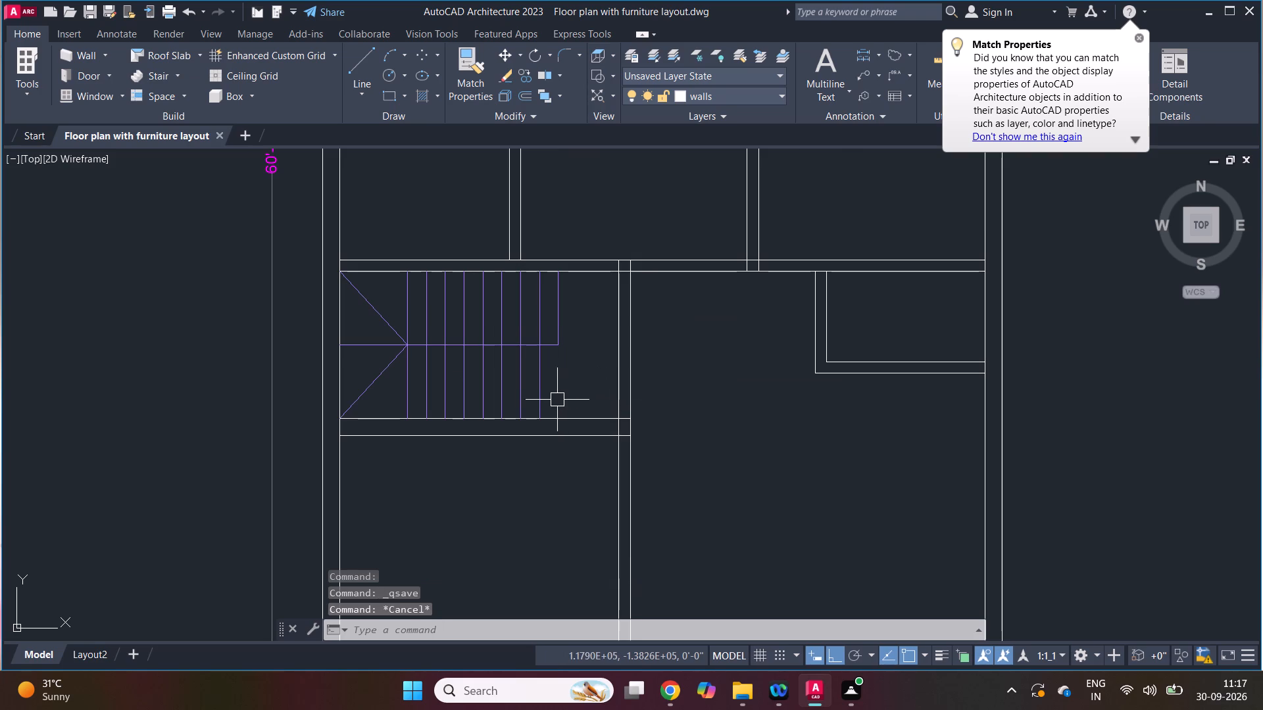
{"action": "key", "text": "Escape"}
Set the linetype of the eight full-height tread lines and the lower landing diagonal to HIDDEN.
{"action": "left_click", "coordinate": [662, 688]}
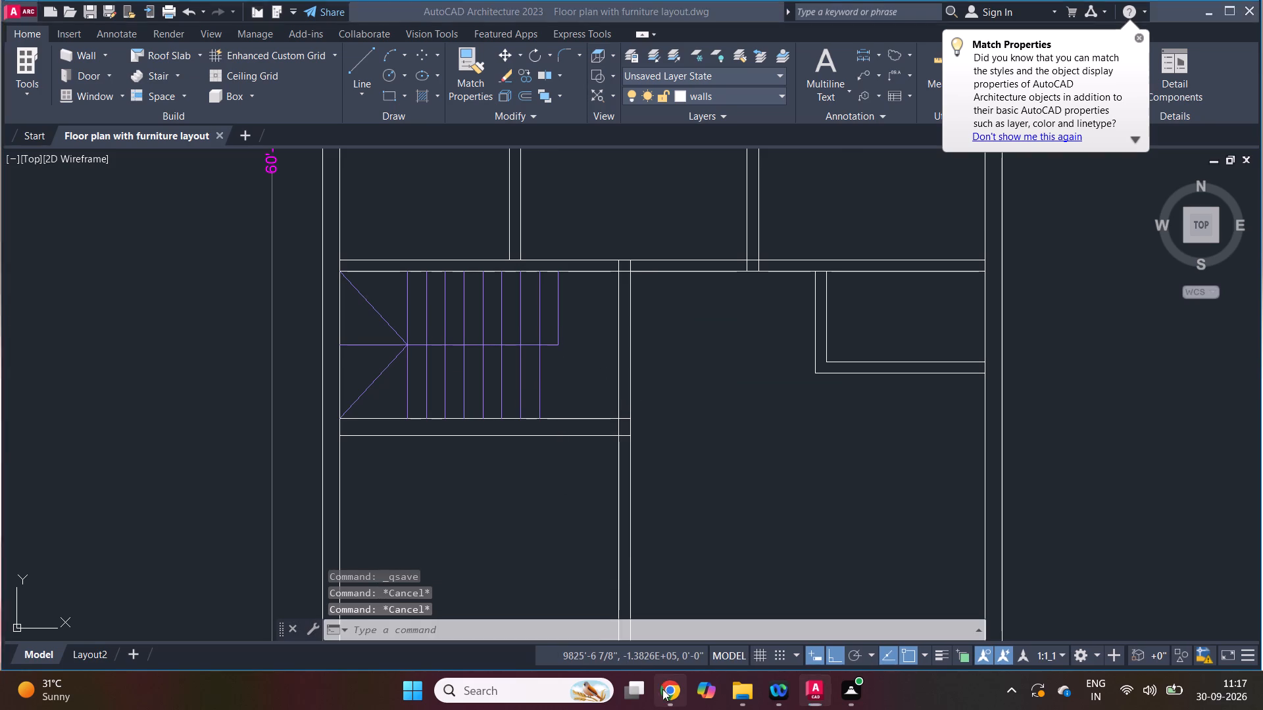
{"action": "left_click", "coordinate": [662, 689]}
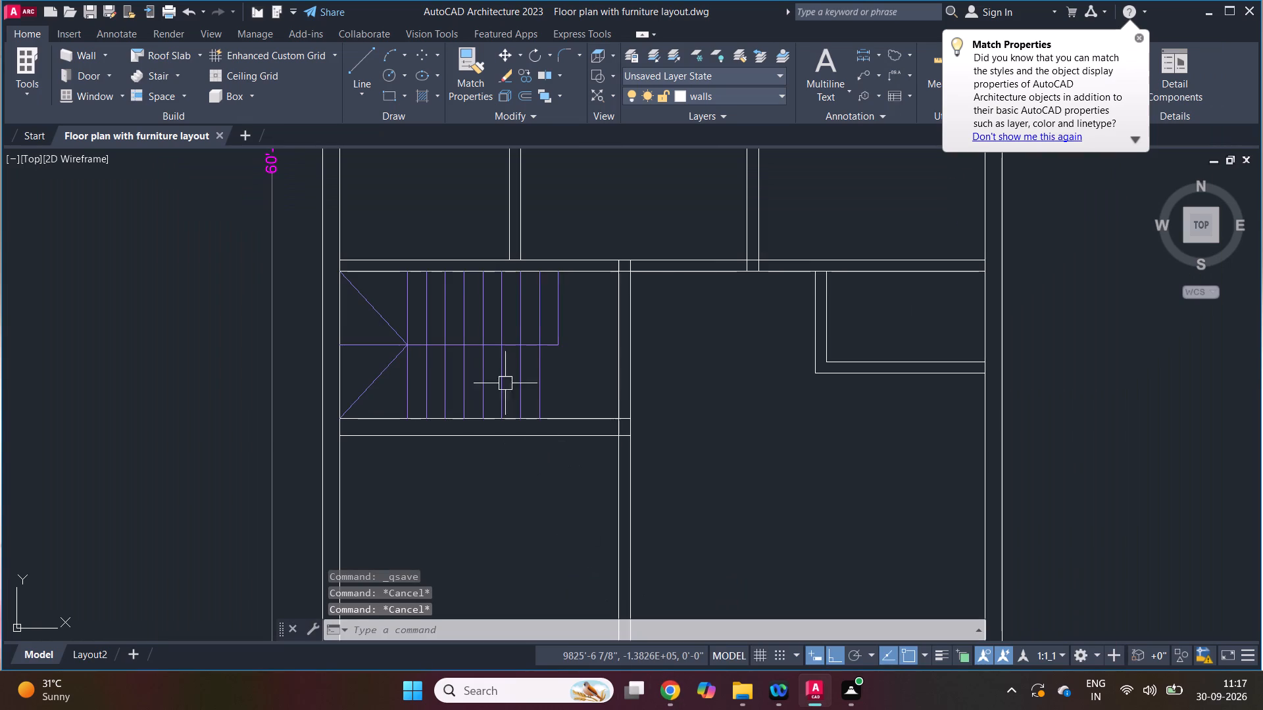
{"action": "left_click_drag", "start_coordinate": [552, 380], "coordinate": [540, 381]}
{"action": "left_click", "coordinate": [372, 367]}
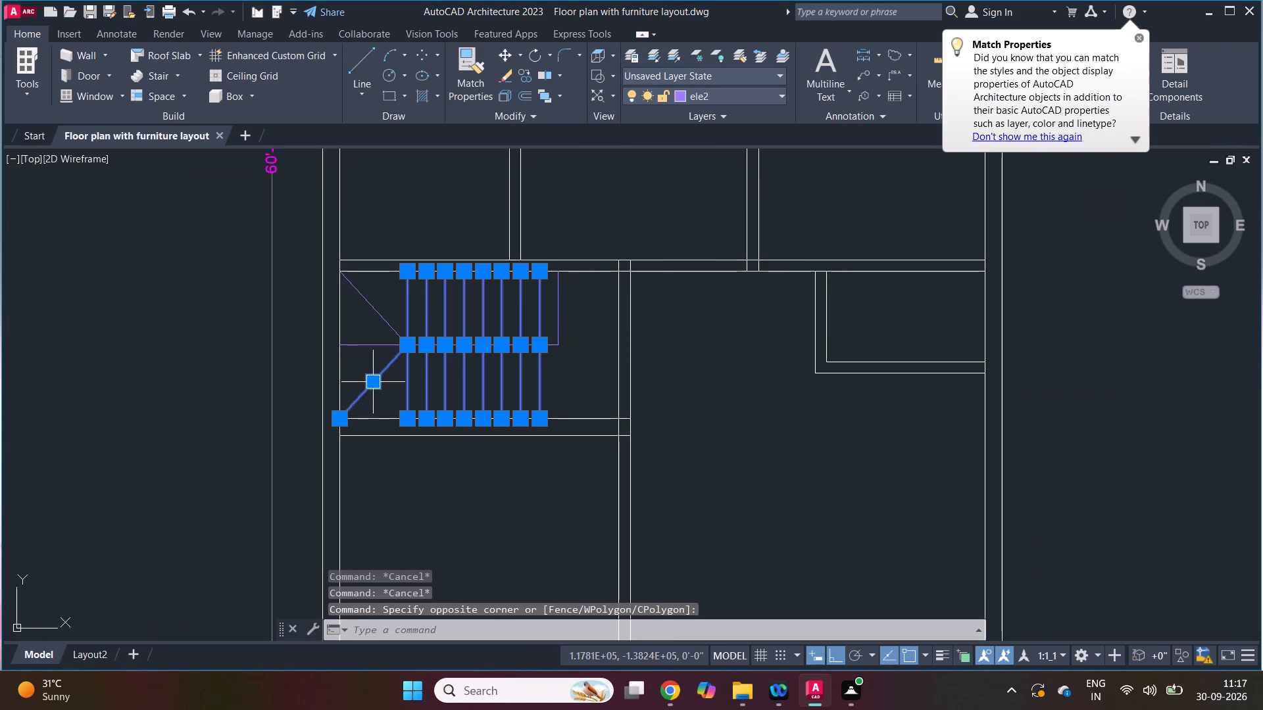
{"action": "key", "text": "ctrl+1"}
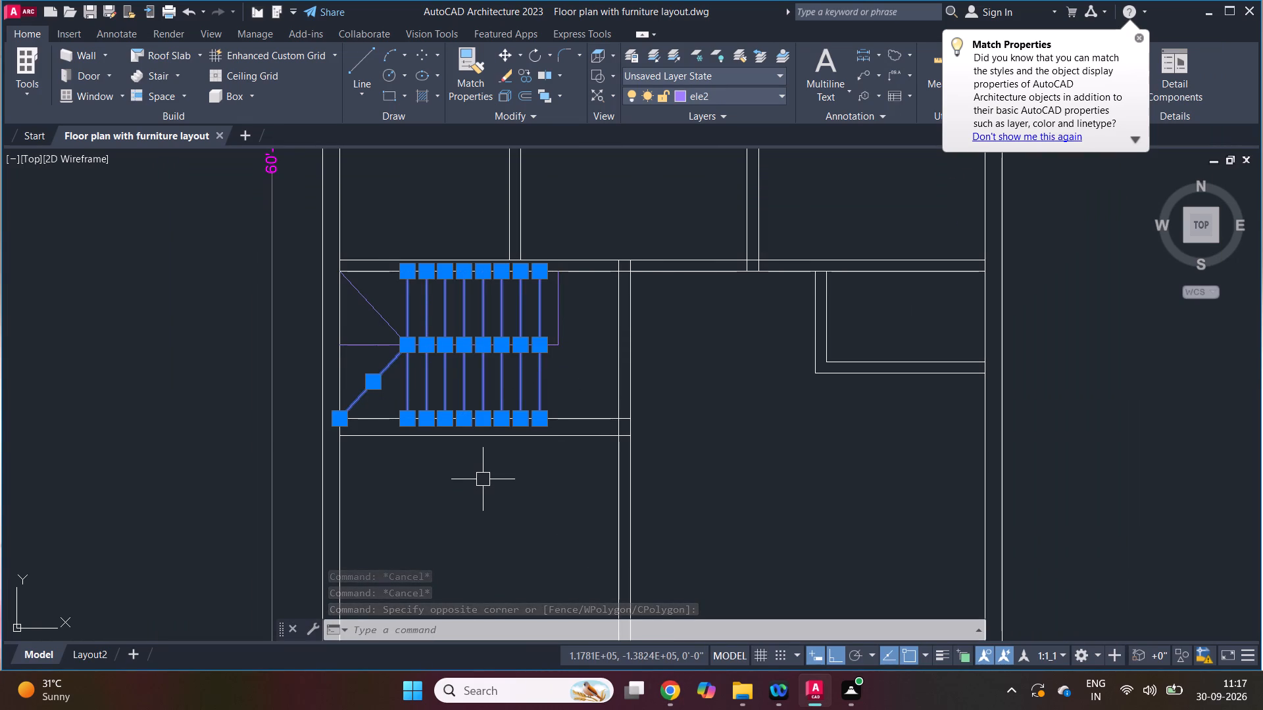
{"action": "key", "text": "ctrl+1"}
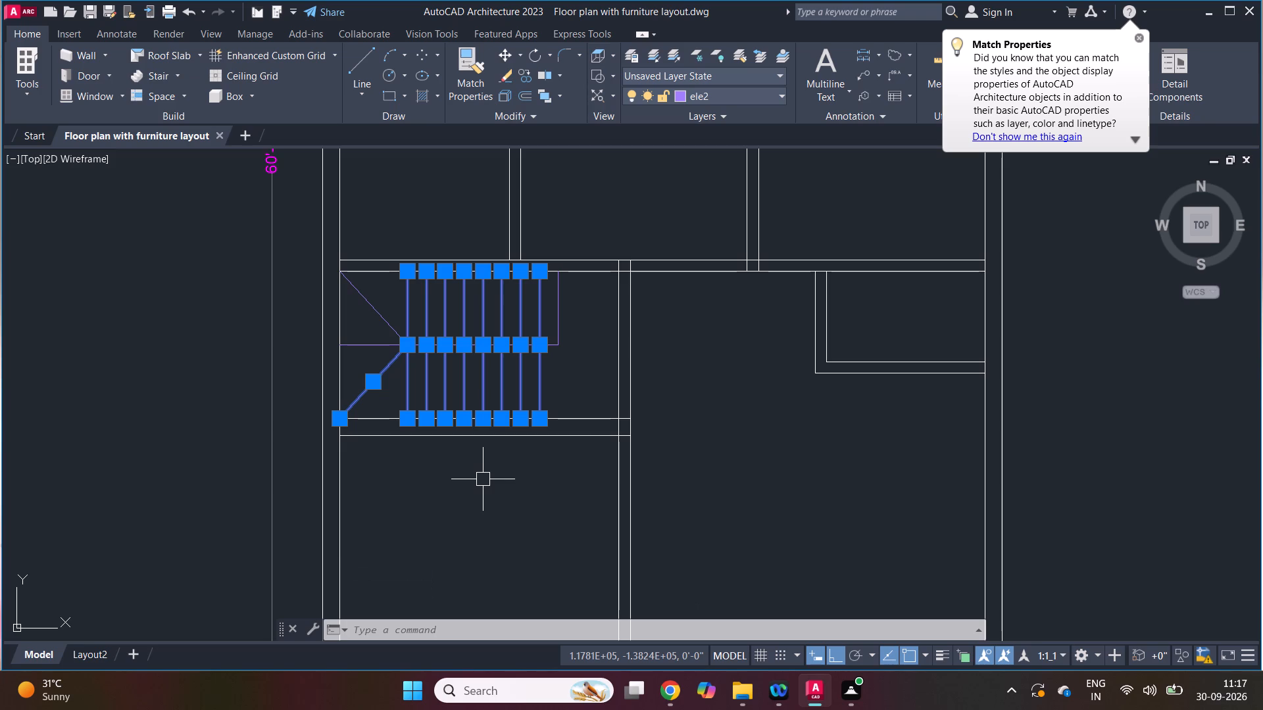
{"action": "key", "text": "ctrl+1"}
{"action": "key", "text": "ctrl+1"}
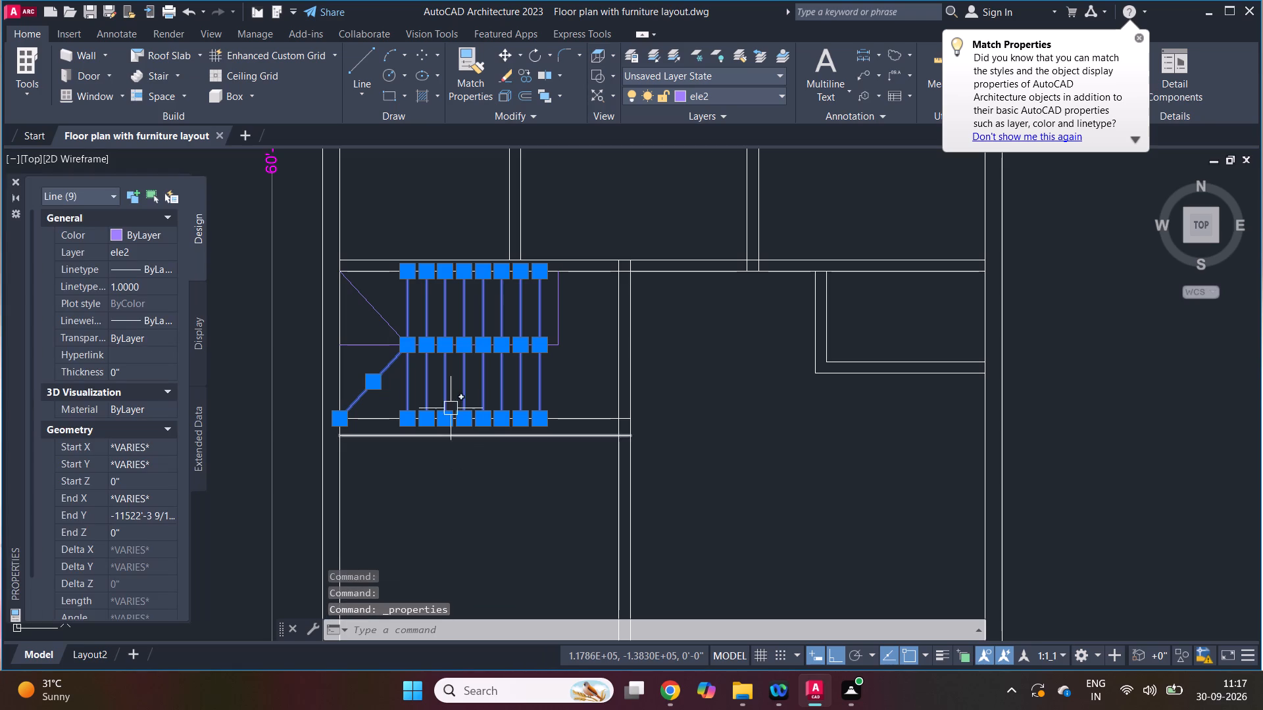
{"action": "left_click", "coordinate": [140, 275]}
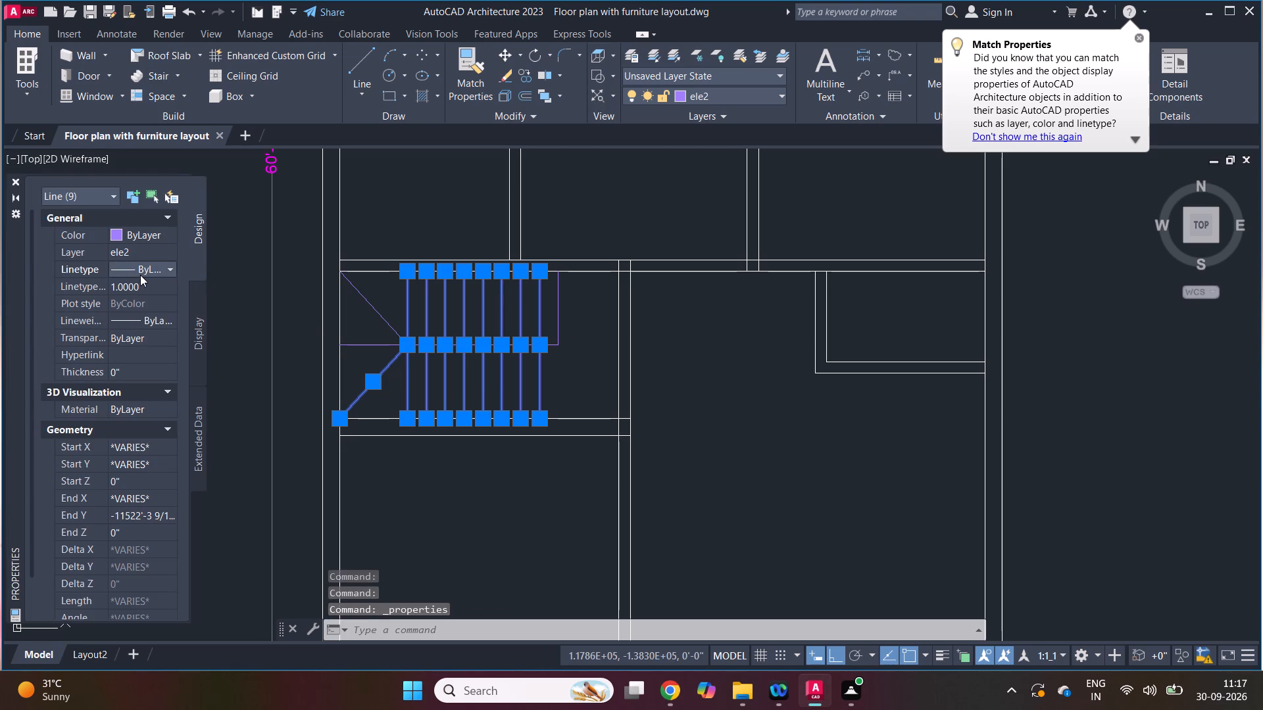
{"action": "left_click", "coordinate": [166, 270]}
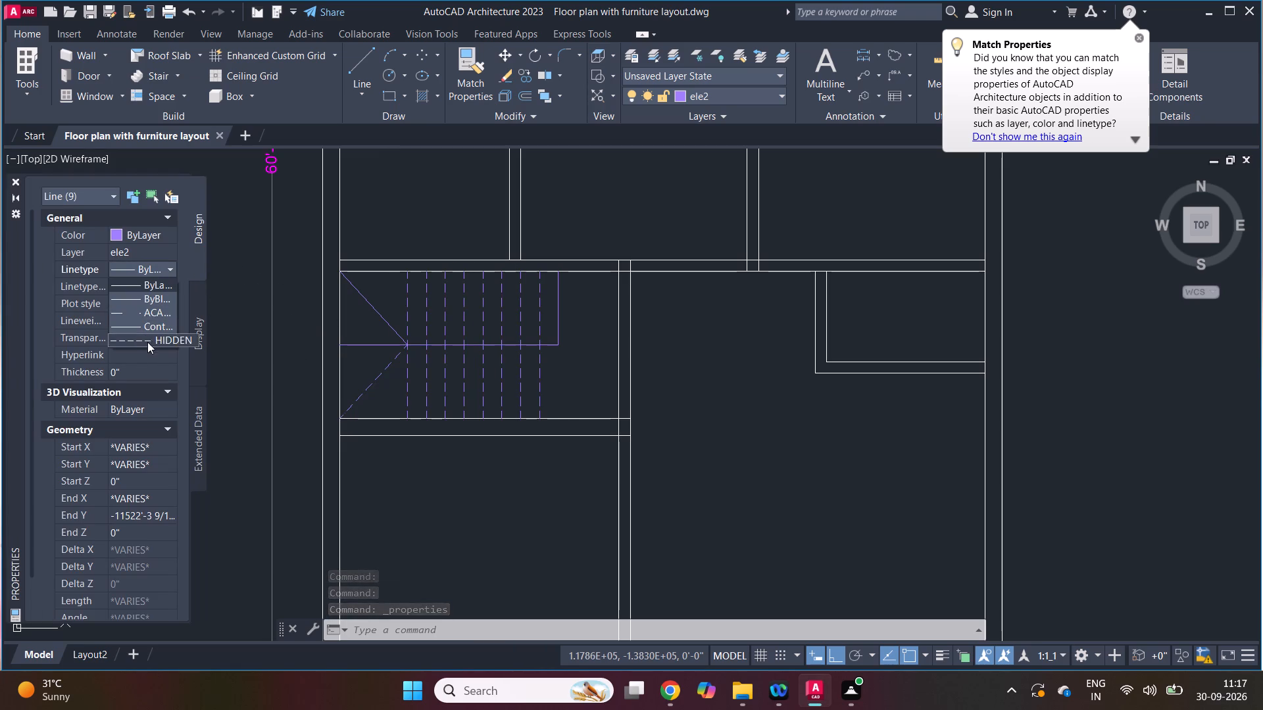
{"action": "left_click", "coordinate": [147, 342]}
{"action": "key", "text": "Escape"}
{"action": "key", "text": "Escape"}
{"action": "scroll", "coordinate": [488, 314], "scroll_direction": "up", "scroll_amount": 2}
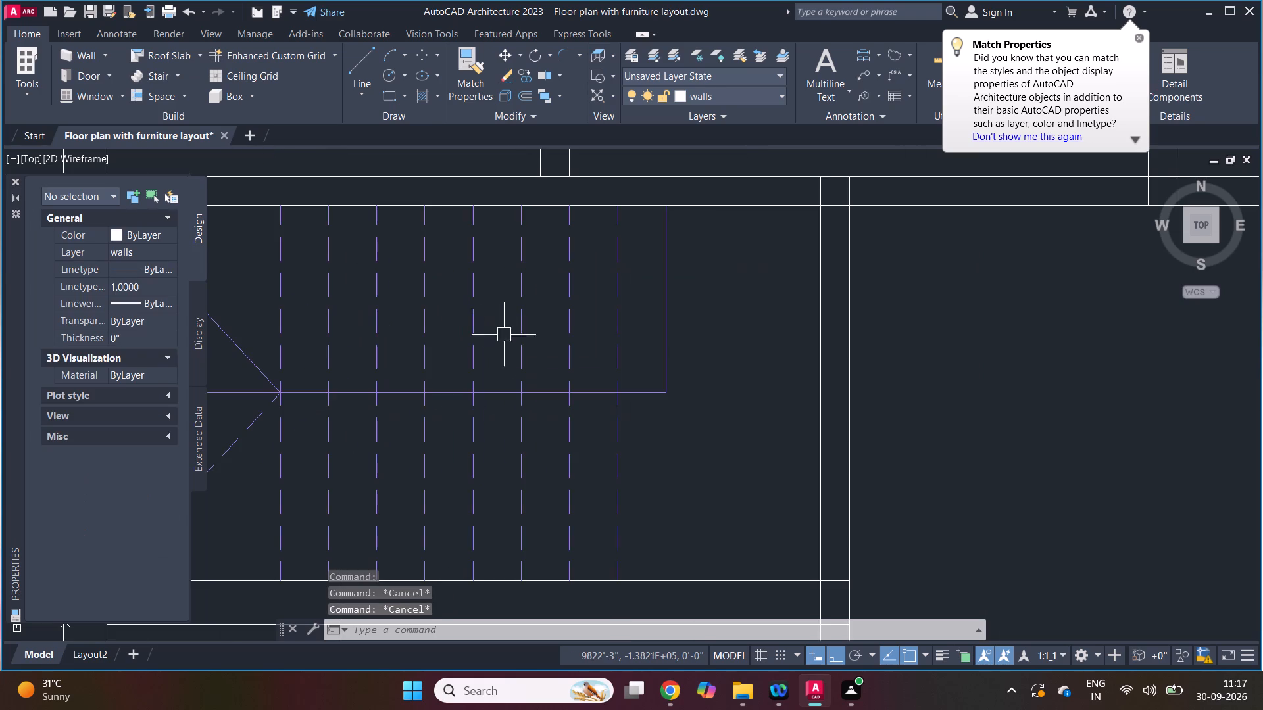
{"action": "key", "text": "Escape"}
{"action": "scroll", "coordinate": [695, 448], "scroll_direction": "down", "scroll_amount": 2}
{"action": "key", "text": "z"}
{"action": "key", "text": "space"}
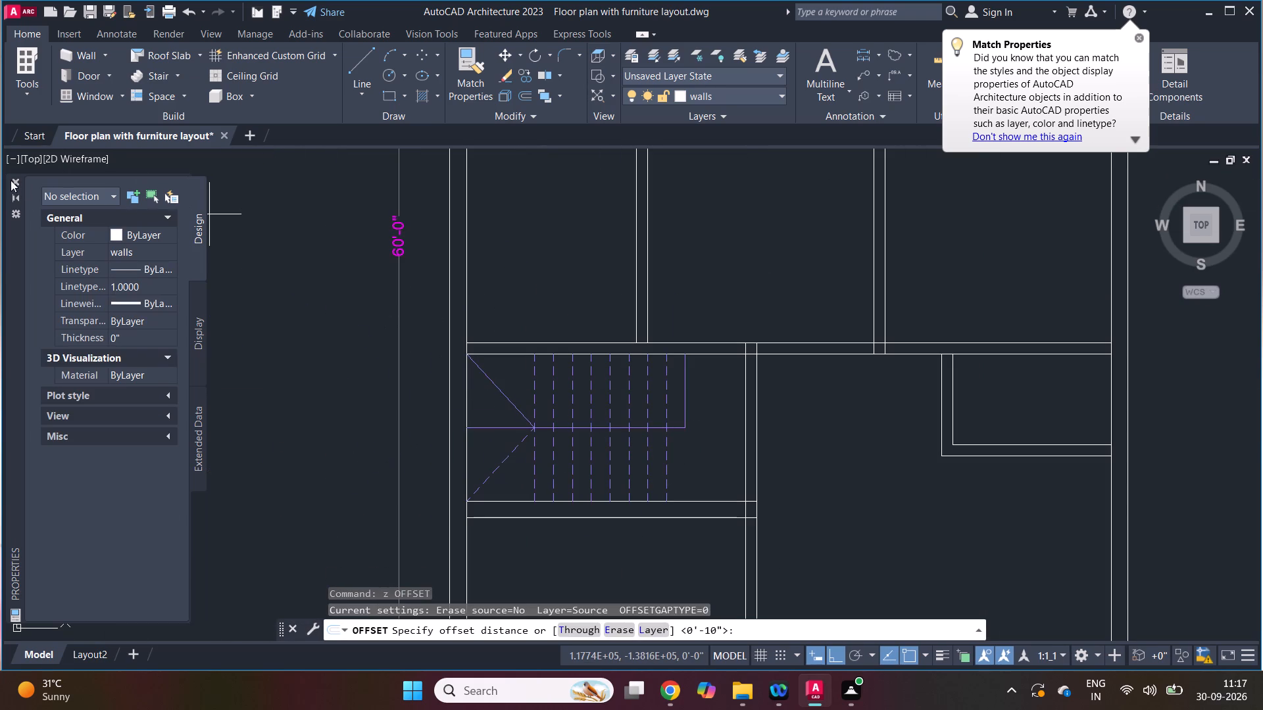
{"action": "left_click", "coordinate": [14, 179]}
{"action": "key", "text": "Escape"}
{"action": "key", "text": "Escape"}
Offset the centre line between the two stair flights by 3" on both its upper and lower sides.
{"action": "scroll", "coordinate": [727, 497], "scroll_direction": "up", "scroll_amount": 1}
{"action": "key", "text": "z"}
{"action": "key", "text": "space"}
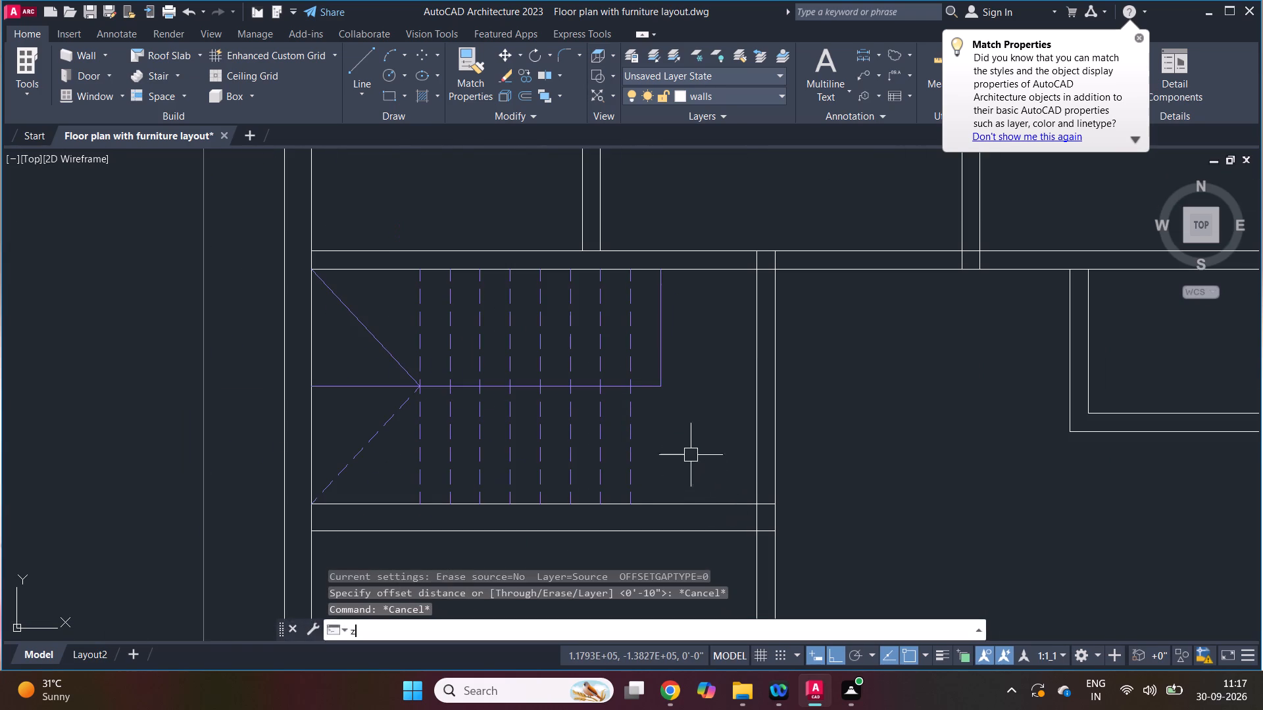
{"action": "key", "text": "3"}
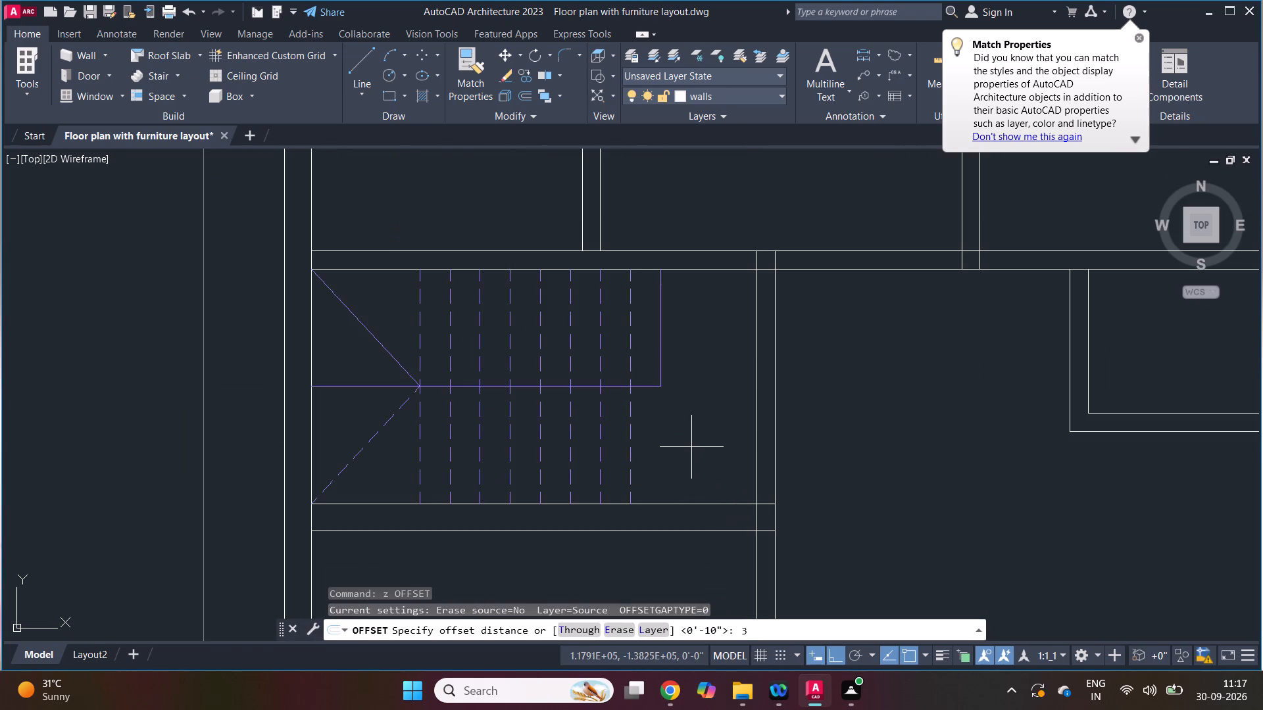
{"action": "key", "text": "space"}
{"action": "scroll", "coordinate": [650, 398], "scroll_direction": "up", "scroll_amount": 1}
{"action": "left_click_drag", "start_coordinate": [653, 383], "coordinate": [653, 372]}
{"action": "left_click", "coordinate": [655, 364]}
{"action": "left_click", "coordinate": [643, 382]}
{"action": "left_click", "coordinate": [648, 405]}
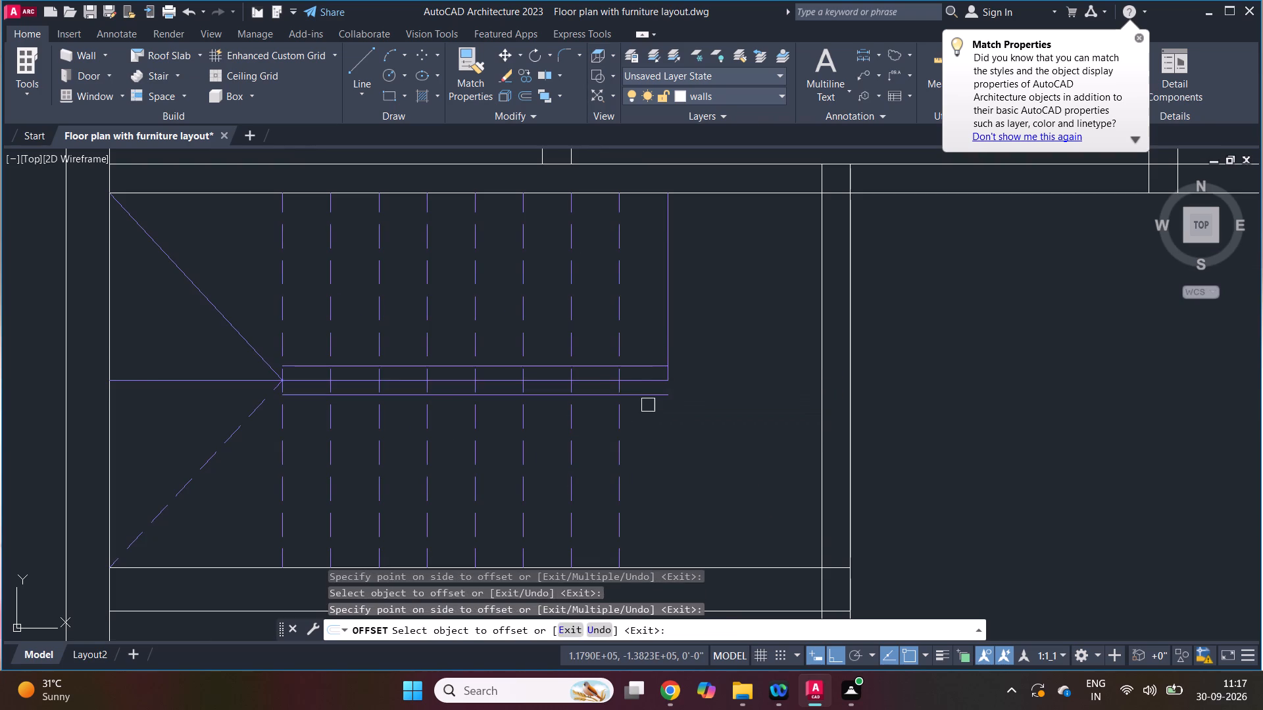
{"action": "key", "text": "Escape"}
Erase the original centre line between the two offset lines.
{"action": "scroll", "coordinate": [638, 379], "scroll_direction": "up", "scroll_amount": 1}
{"action": "key", "text": "e"}
{"action": "key", "text": "space"}
{"action": "left_click", "coordinate": [638, 382]}
{"action": "key", "text": "space"}
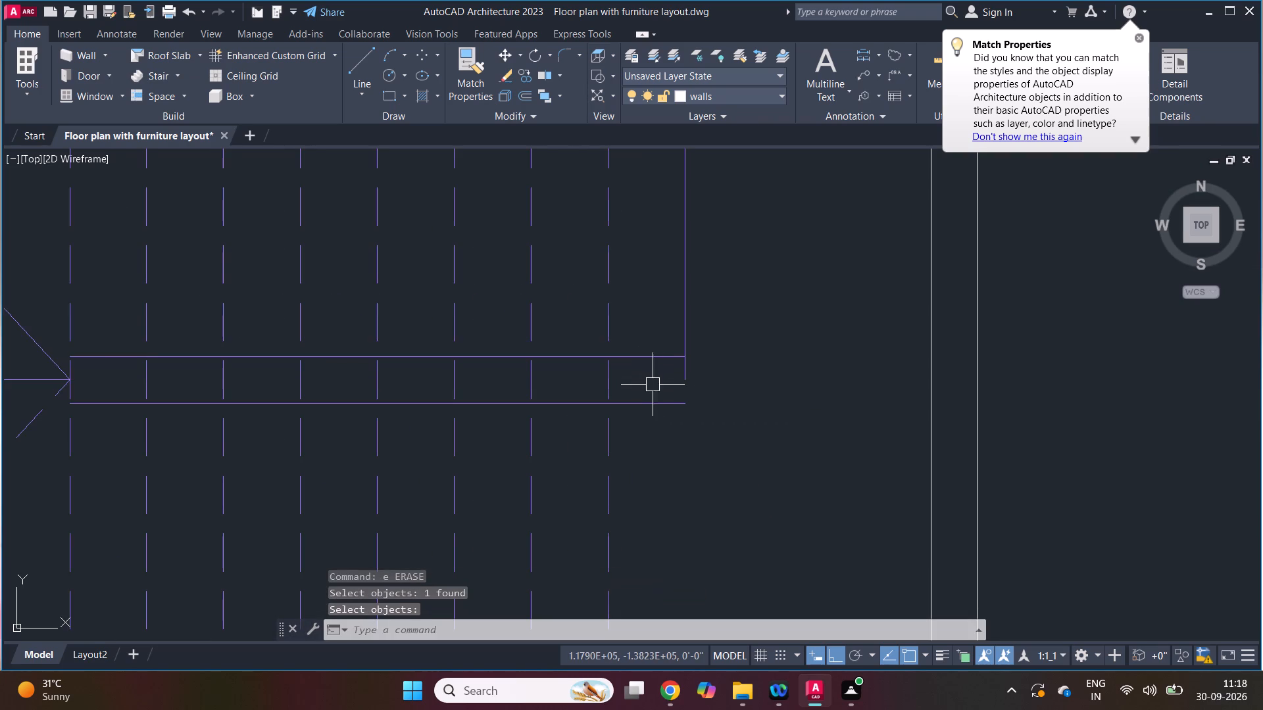
Extend the last upper-flight tread line down to the lower offset line.
{"action": "key", "text": "e"}
{"action": "key", "text": "e"}
{"action": "key", "text": "x"}
{"action": "key", "text": "space"}
{"action": "key", "text": "space"}
{"action": "left_click", "coordinate": [682, 376]}
{"action": "key", "text": "Escape"}
{"action": "key", "text": "e"}
{"action": "key", "text": "x"}
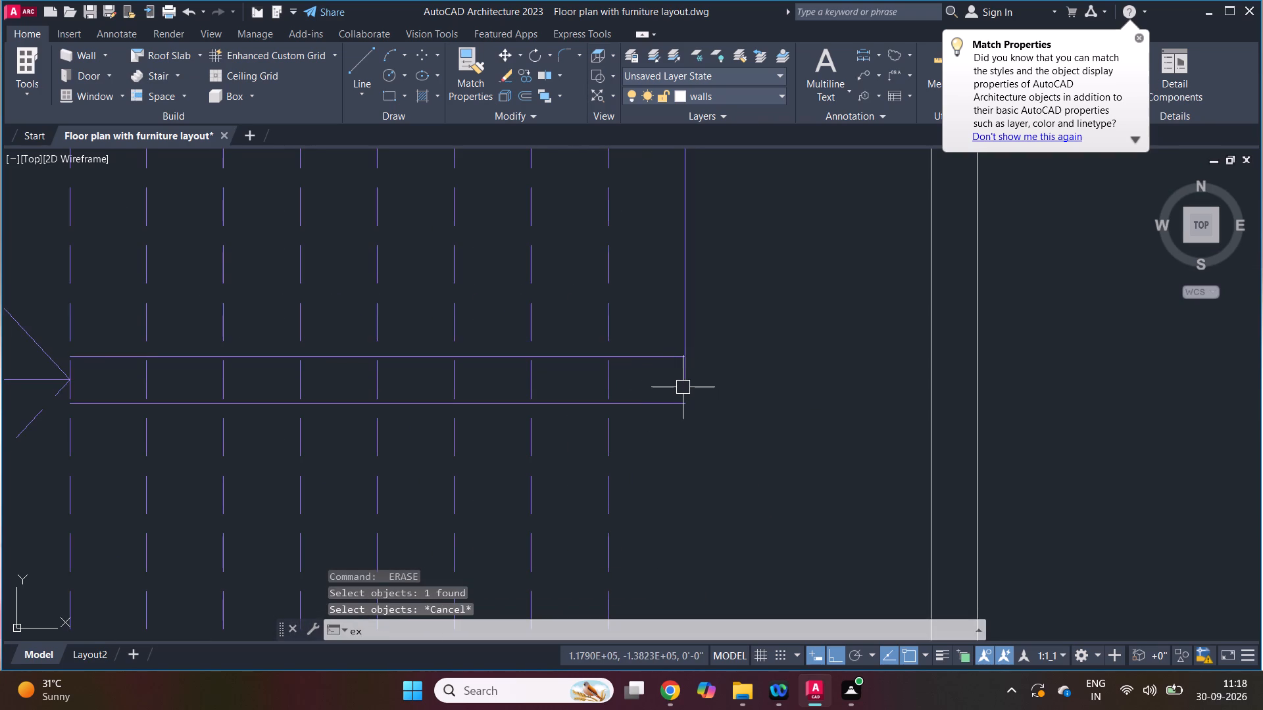
{"action": "key", "text": "space"}
{"action": "key", "text": "space"}
{"action": "left_click", "coordinate": [683, 384]}
{"action": "key", "text": "Escape"}
Trim the dashed tread segments between the two offset lines, keeping the first tread line at the landing intact.
{"action": "scroll", "coordinate": [696, 412], "scroll_direction": "down", "scroll_amount": 1}
{"action": "key", "text": "t"}
{"action": "key", "text": "r"}
{"action": "key", "text": "space"}
{"action": "key", "text": "space"}
{"action": "scroll", "coordinate": [657, 396], "scroll_direction": "up", "scroll_amount": 1}
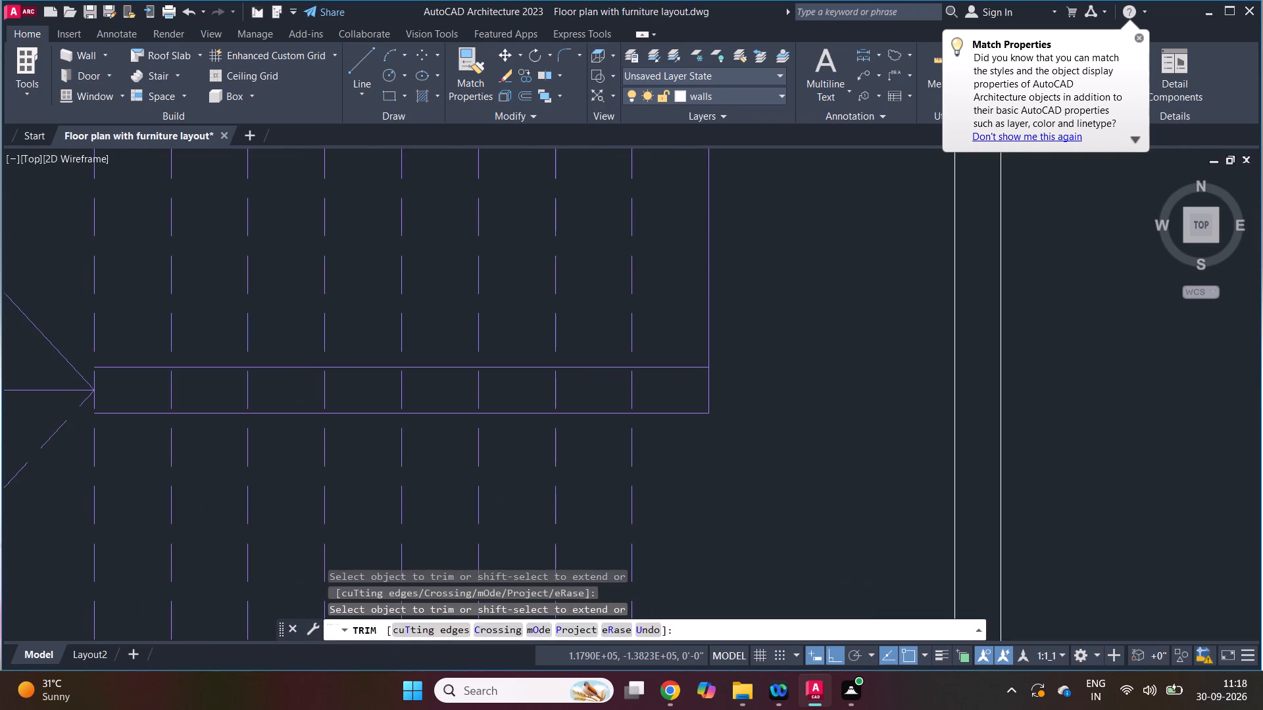
{"action": "left_click", "coordinate": [658, 390]}
{"action": "scroll", "coordinate": [647, 389], "scroll_direction": "down", "scroll_amount": 2}
{"action": "scroll", "coordinate": [433, 389], "scroll_direction": "up", "scroll_amount": 2}
{"action": "left_click", "coordinate": [452, 395]}
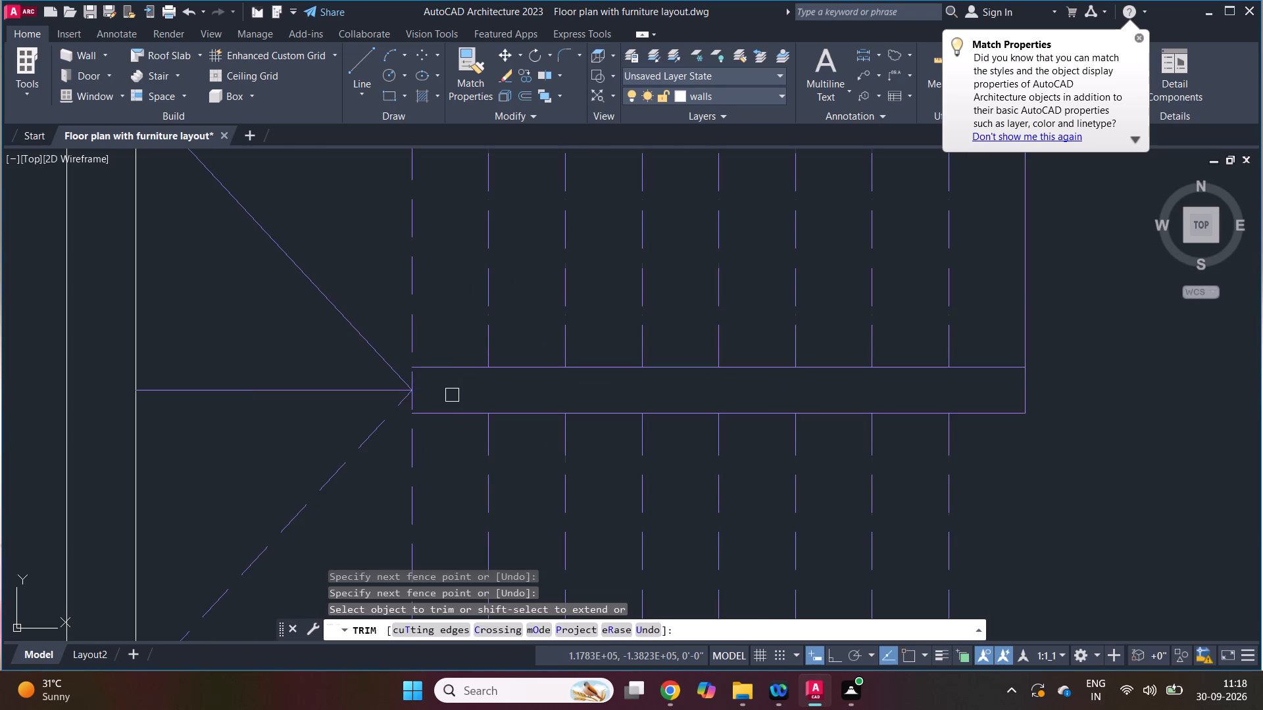
{"action": "key", "text": "Escape"}
{"action": "key", "text": "Escape"}
{"action": "scroll", "coordinate": [442, 400], "scroll_direction": "down", "scroll_amount": 2}
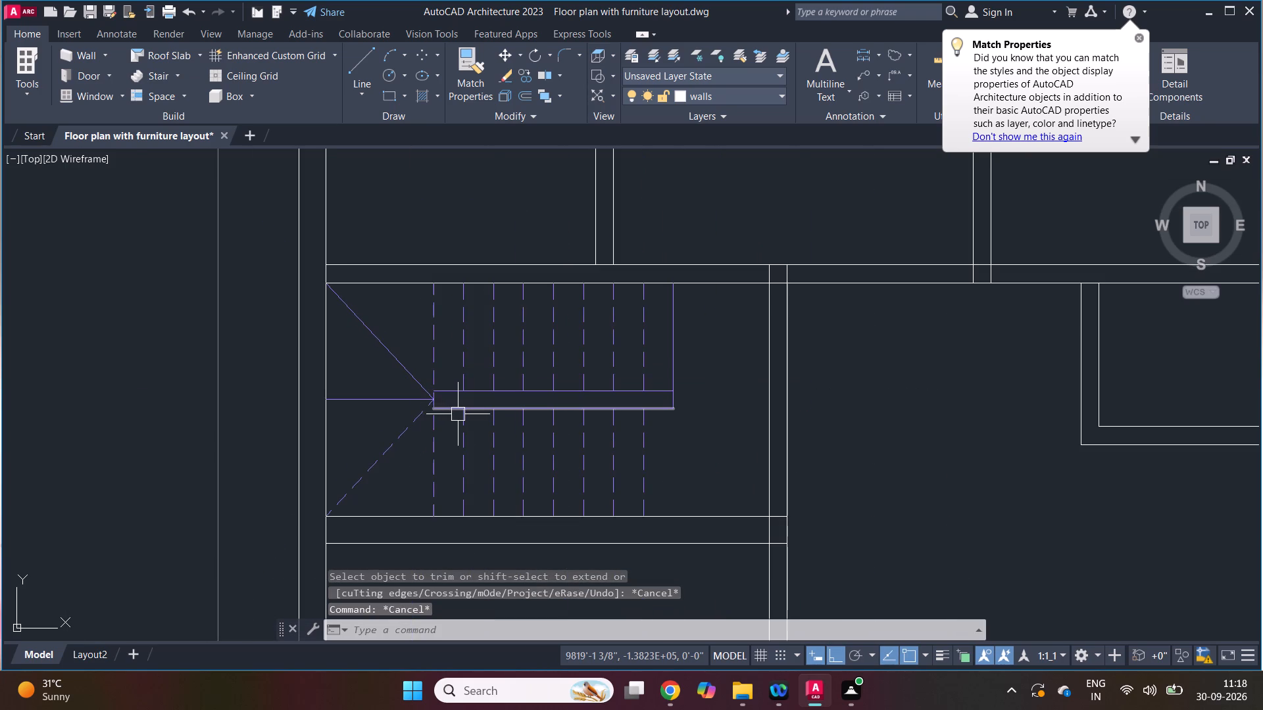
Match the last tread line's continuous-line properties onto the upper flight's dashed treads and the first tread line at the landing.
{"action": "key", "text": "m"}
{"action": "key", "text": "a"}
{"action": "key", "text": "space"}
{"action": "scroll", "coordinate": [681, 394], "scroll_direction": "up", "scroll_amount": 1}
{"action": "left_click", "coordinate": [672, 374]}
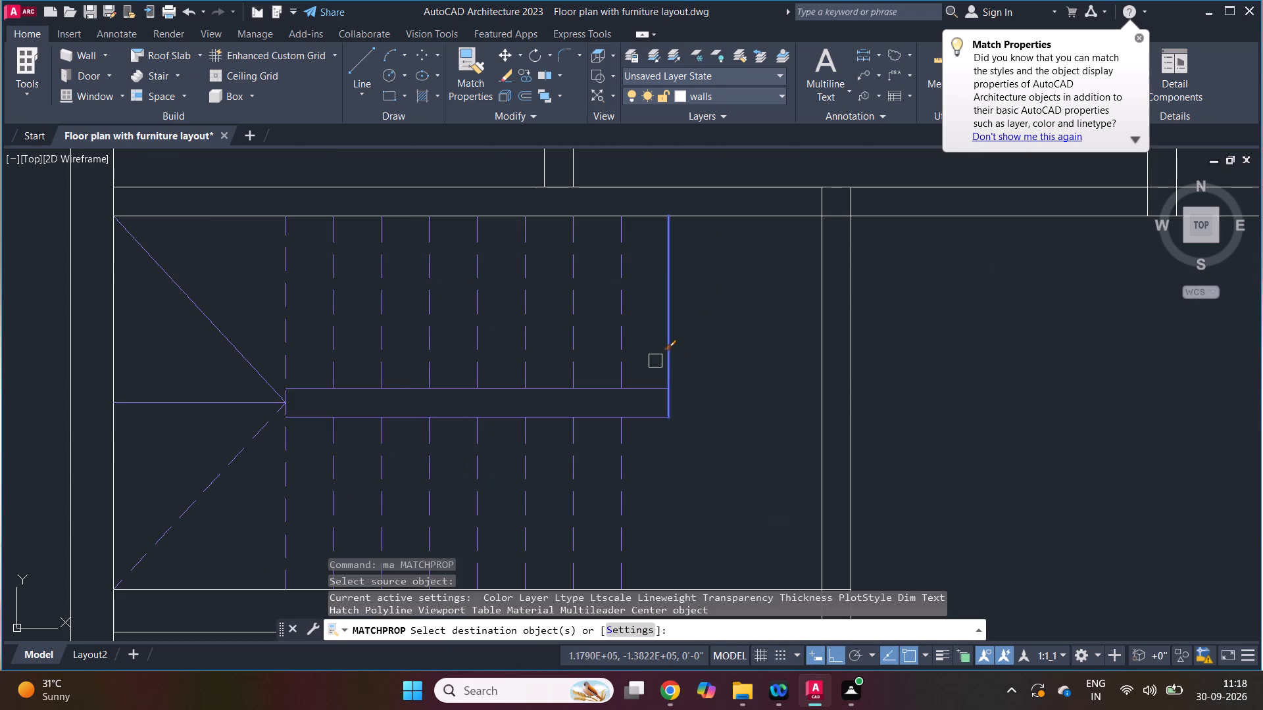
{"action": "left_click_drag", "start_coordinate": [646, 355], "coordinate": [630, 348]}
{"action": "left_click", "coordinate": [272, 291]}
{"action": "key", "text": "Escape"}
{"action": "key", "text": "Escape"}
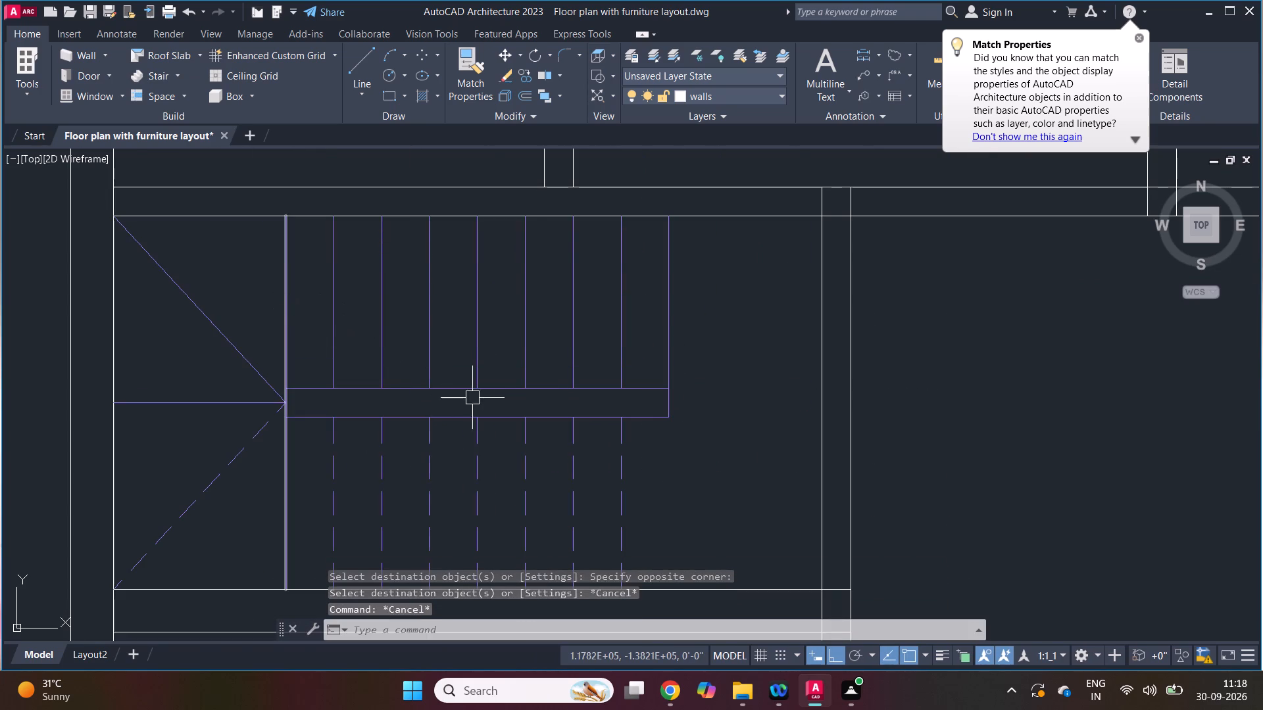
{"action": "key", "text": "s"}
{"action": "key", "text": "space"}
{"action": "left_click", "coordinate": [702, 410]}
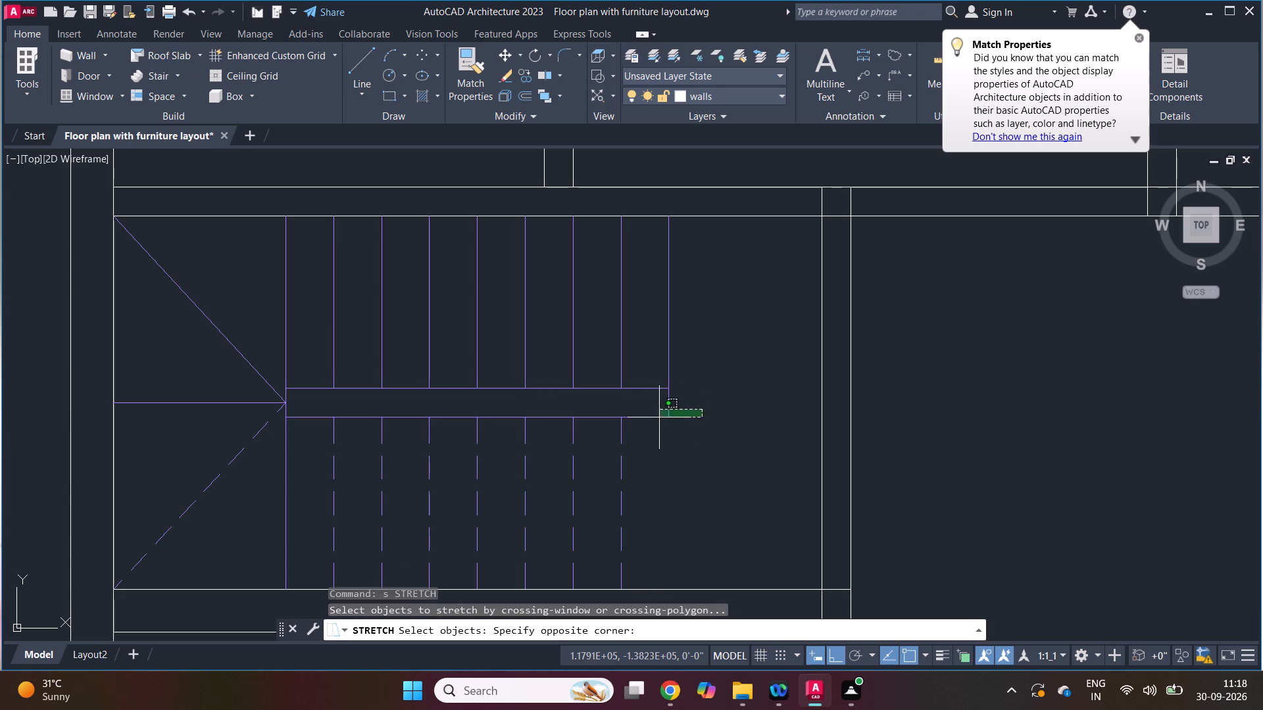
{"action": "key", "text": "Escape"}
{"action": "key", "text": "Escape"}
Measure the stair's central gap width at its outer end.
{"action": "scroll", "coordinate": [687, 411], "scroll_direction": "up", "scroll_amount": 1}
{"action": "key", "text": "d"}
{"action": "key", "text": "l"}
{"action": "key", "text": "i"}
{"action": "key", "text": "space"}
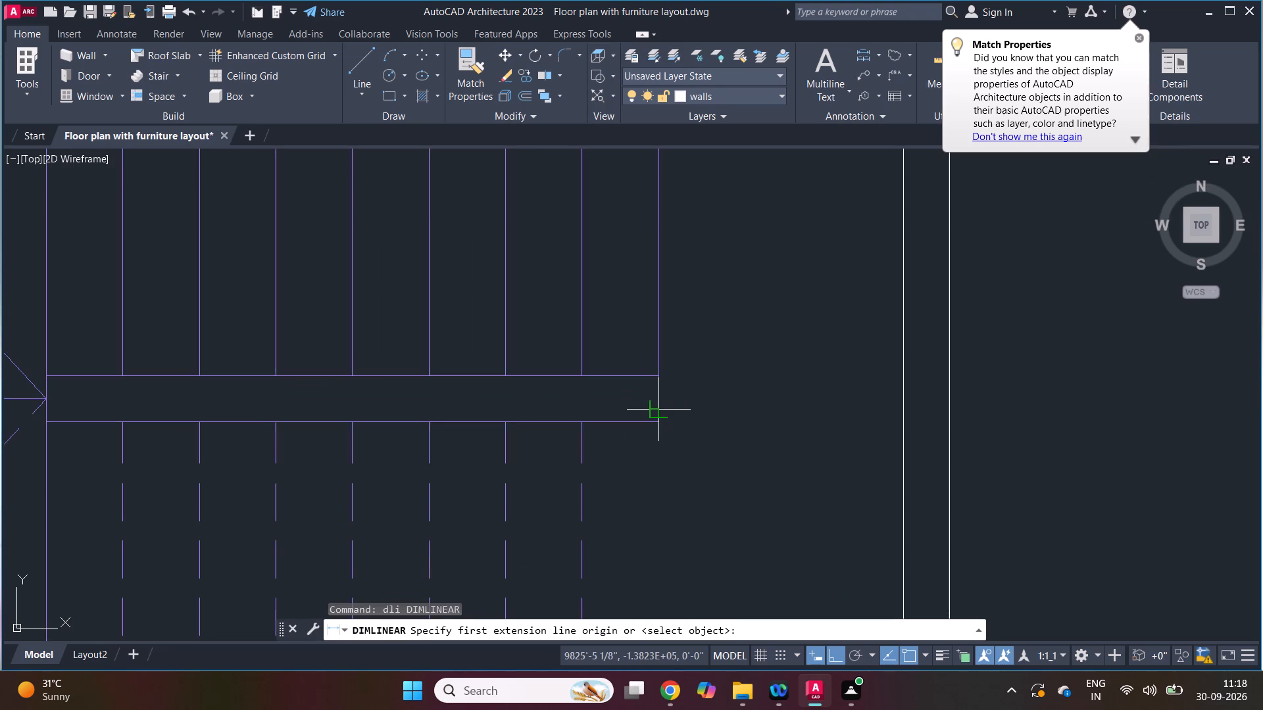
{"action": "left_click", "coordinate": [666, 423]}
{"action": "left_click_drag", "start_coordinate": [662, 377], "coordinate": [670, 378]}
{"action": "key", "text": "Escape"}
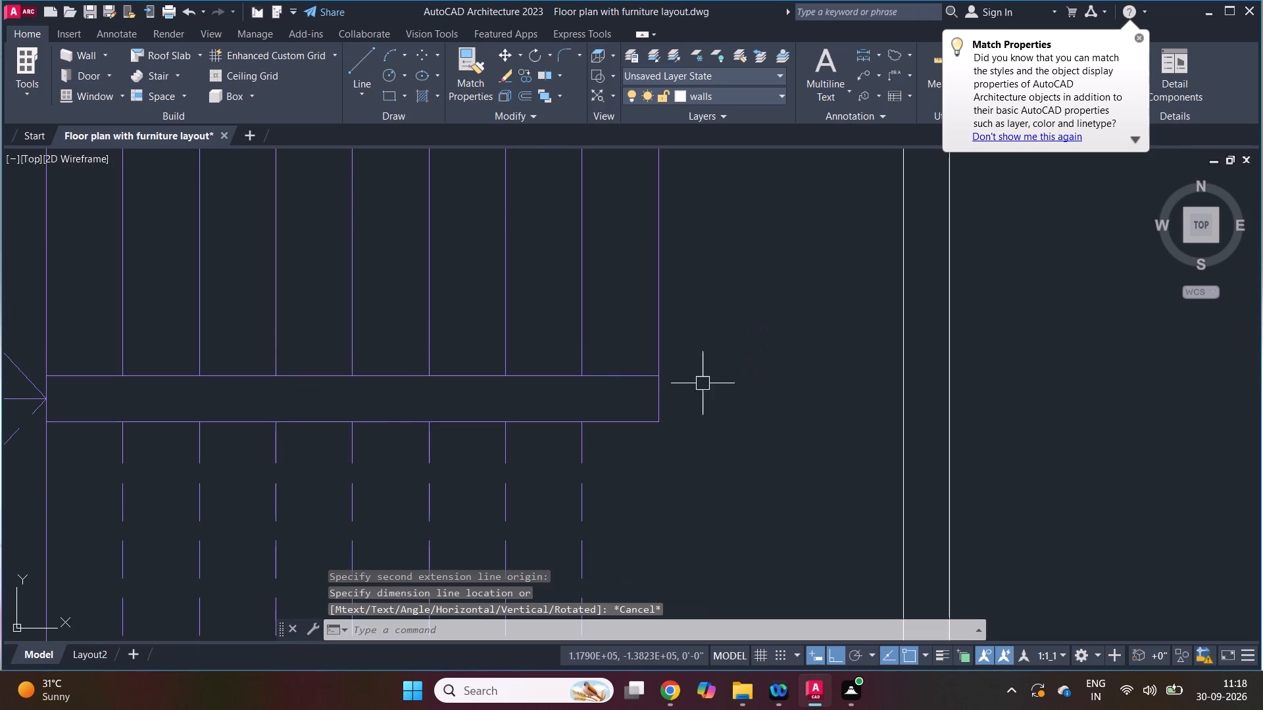
{"action": "scroll", "coordinate": [706, 389], "scroll_direction": "down", "scroll_amount": 2}
{"action": "key", "text": "Escape"}
{"action": "scroll", "coordinate": [503, 384], "scroll_direction": "down", "scroll_amount": 2}
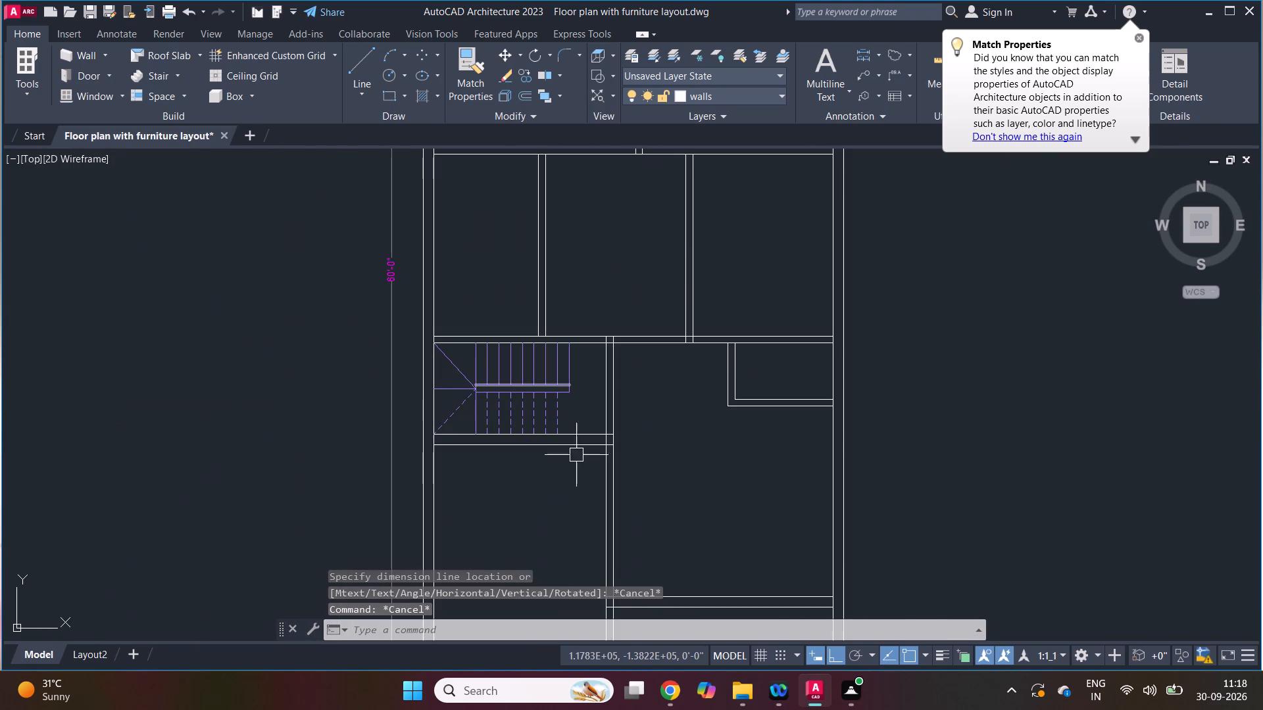
{"action": "scroll", "coordinate": [558, 404], "scroll_direction": "up", "scroll_amount": 1}
{"action": "key", "text": "Escape"}
{"action": "key", "text": "Escape"}
{"action": "key", "text": "Escape"}
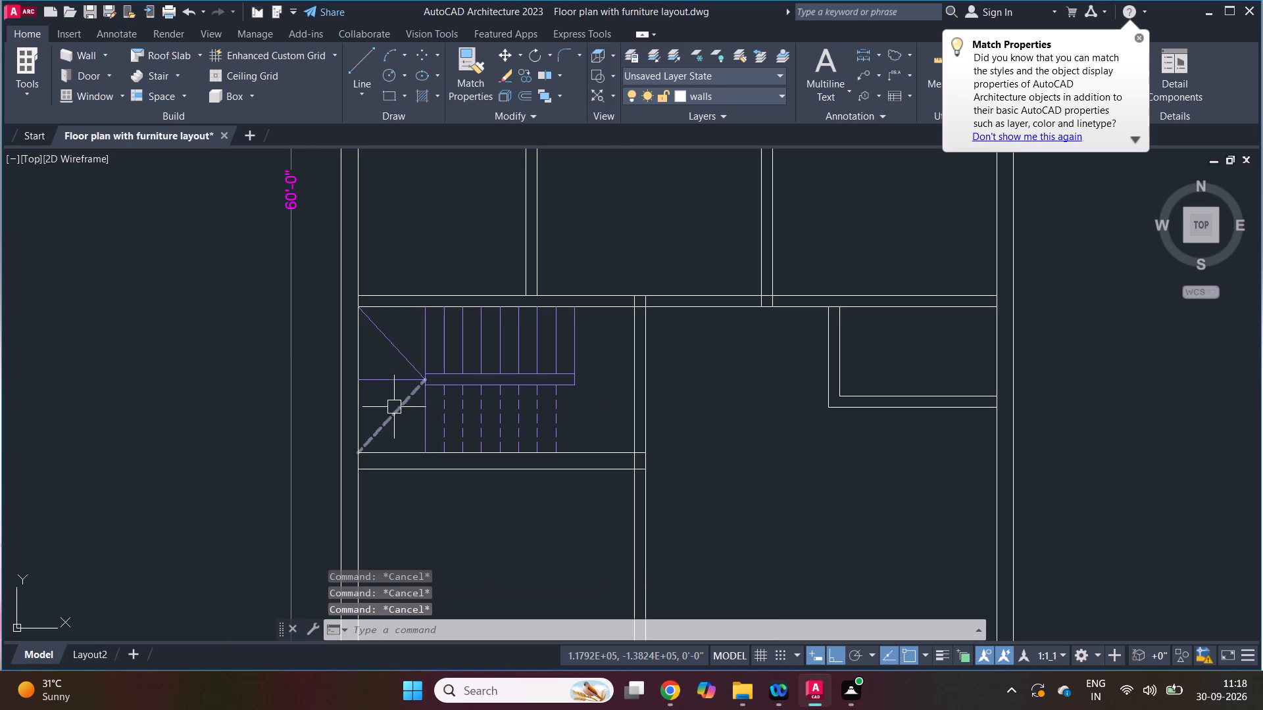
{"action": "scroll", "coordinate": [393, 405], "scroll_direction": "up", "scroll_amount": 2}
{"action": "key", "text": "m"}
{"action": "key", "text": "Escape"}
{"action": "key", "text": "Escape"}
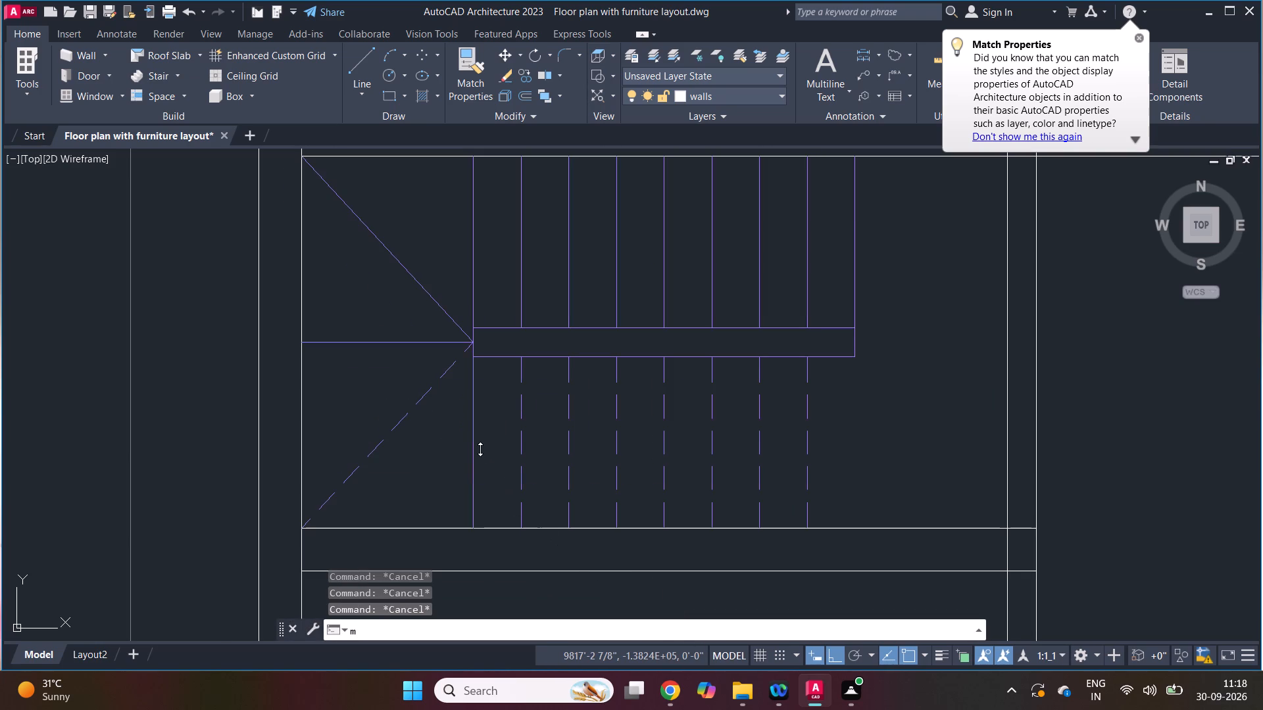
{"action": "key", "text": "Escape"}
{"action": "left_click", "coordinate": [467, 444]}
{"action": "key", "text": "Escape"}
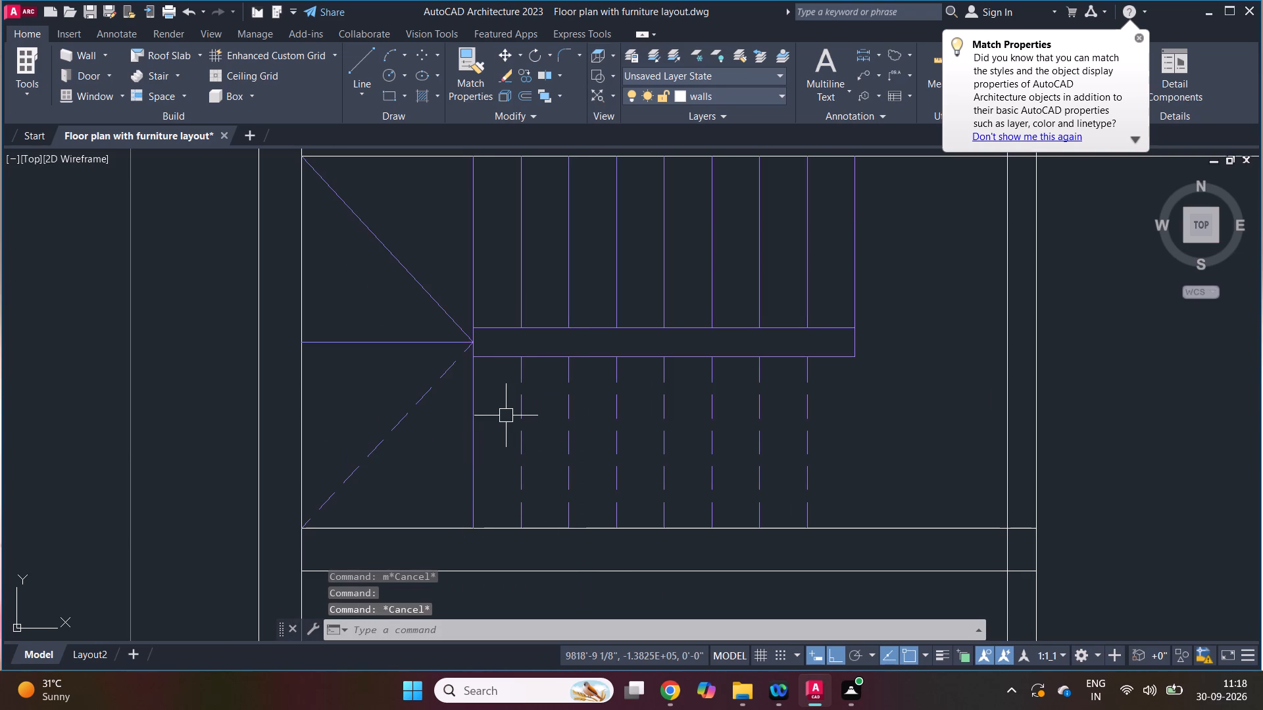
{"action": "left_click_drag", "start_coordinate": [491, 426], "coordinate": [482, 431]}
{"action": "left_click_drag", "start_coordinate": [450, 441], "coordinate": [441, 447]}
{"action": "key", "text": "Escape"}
Split the first tread line where it meets the gap's lower line, trimming below the landing line and extending the upper part back down.
{"action": "scroll", "coordinate": [466, 324], "scroll_direction": "up", "scroll_amount": 2}
{"action": "key", "text": "Escape"}
{"action": "scroll", "coordinate": [473, 367], "scroll_direction": "up", "scroll_amount": 1}
{"action": "key", "text": "t"}
{"action": "key", "text": "r"}
{"action": "key", "text": "space"}
{"action": "key", "text": "space"}
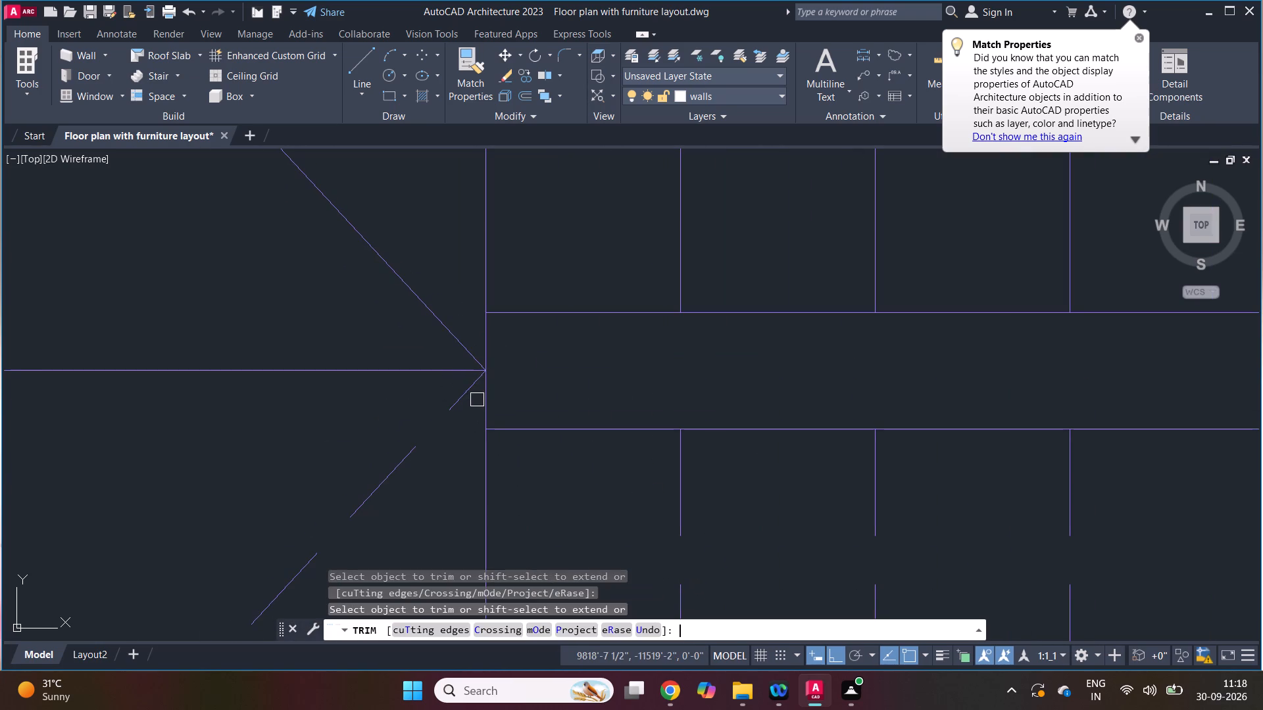
{"action": "left_click", "coordinate": [480, 402]}
{"action": "left_click", "coordinate": [482, 337], "text": "shift"}
{"action": "key", "text": "shift+Escape"}
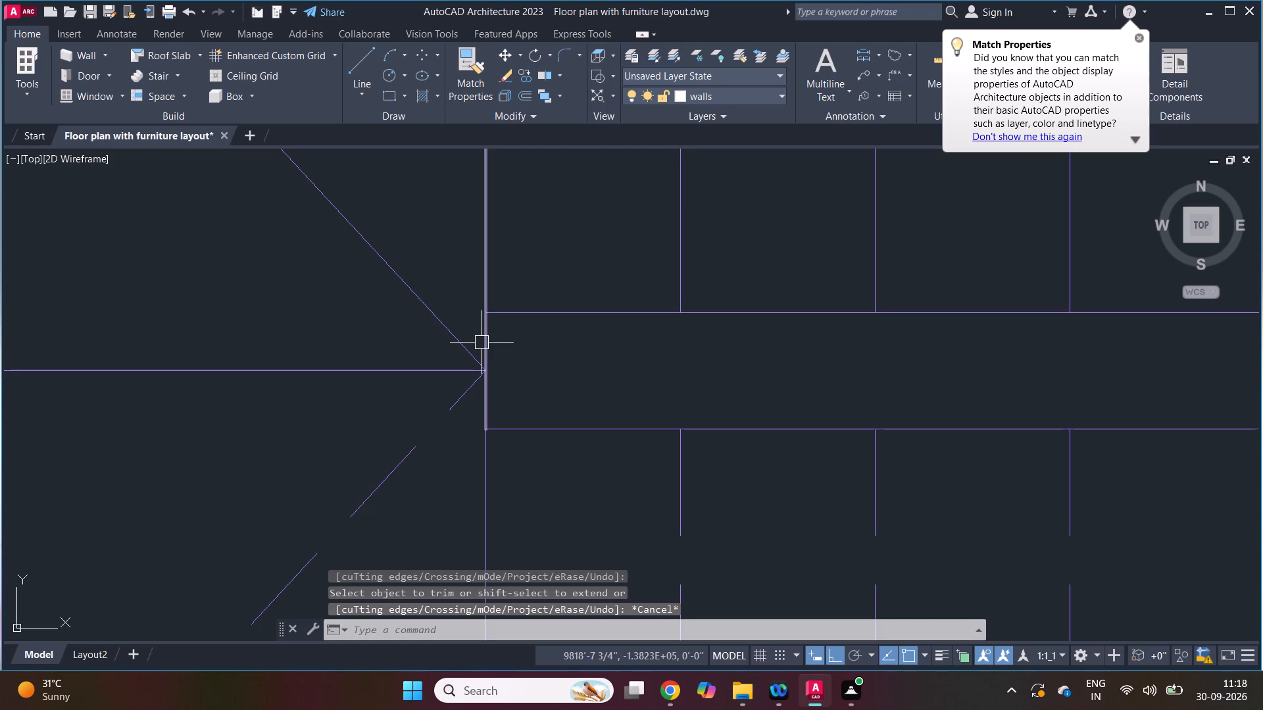
Match a dashed lower-flight tread's properties onto the landing's horizontal line and the lower part of the first tread line.
{"action": "scroll", "coordinate": [479, 358], "scroll_direction": "down", "scroll_amount": 1}
{"action": "key", "text": "m"}
{"action": "key", "text": "a"}
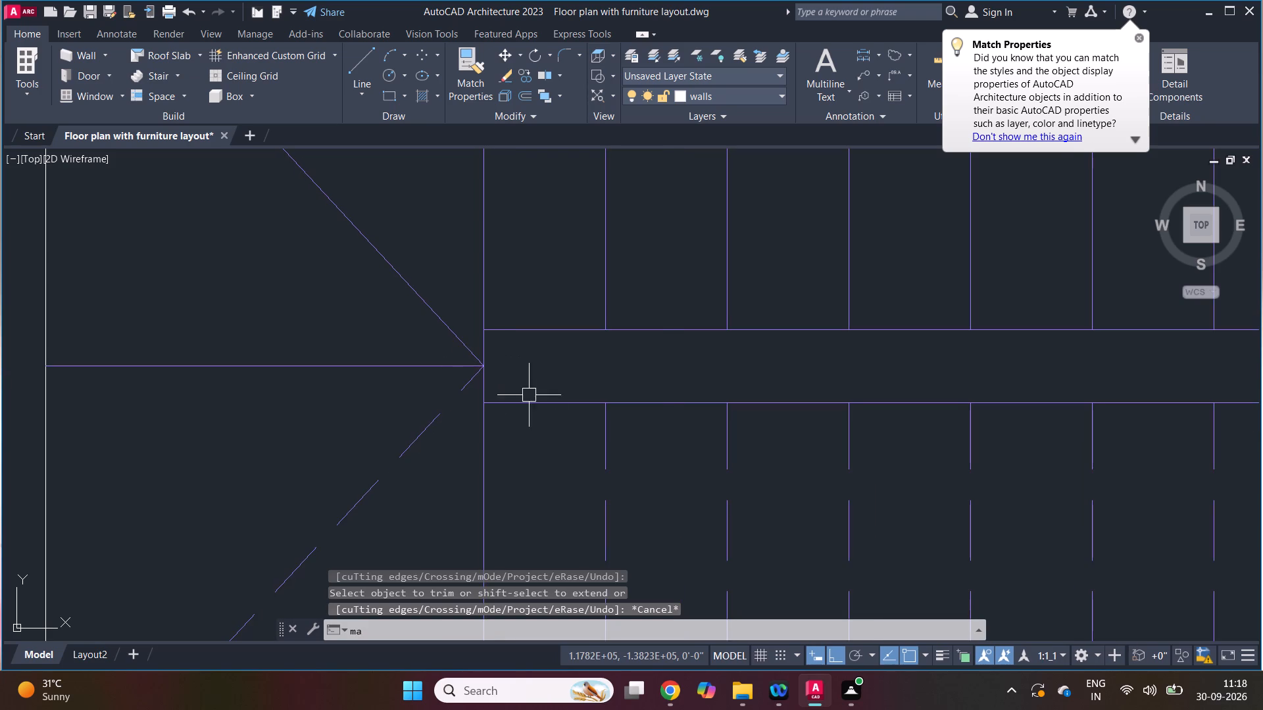
{"action": "key", "text": "space"}
{"action": "left_click", "coordinate": [610, 423]}
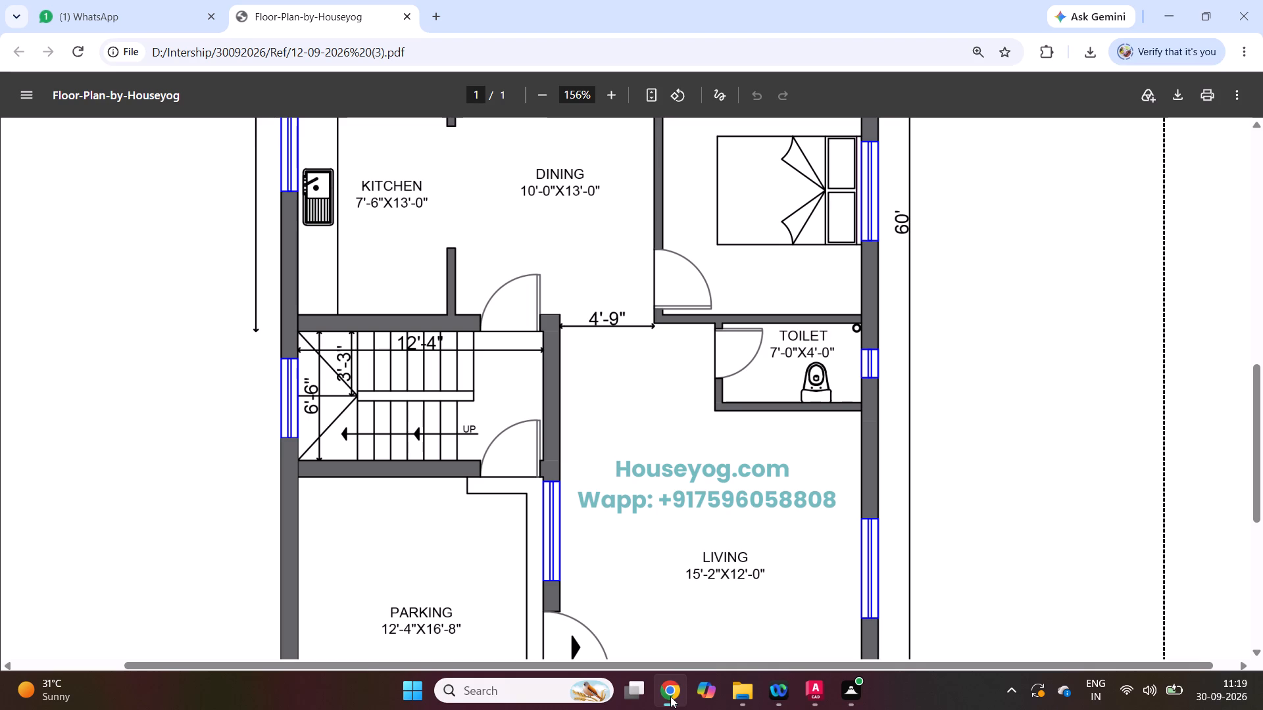
Back in AutoCAD, offset the near line of the vertical wall beside the staircase 36 inches toward the stairs.
{"action": "left_click", "coordinate": [670, 696]}
{"action": "key", "text": "Escape"}
{"action": "key", "text": "Escape"}
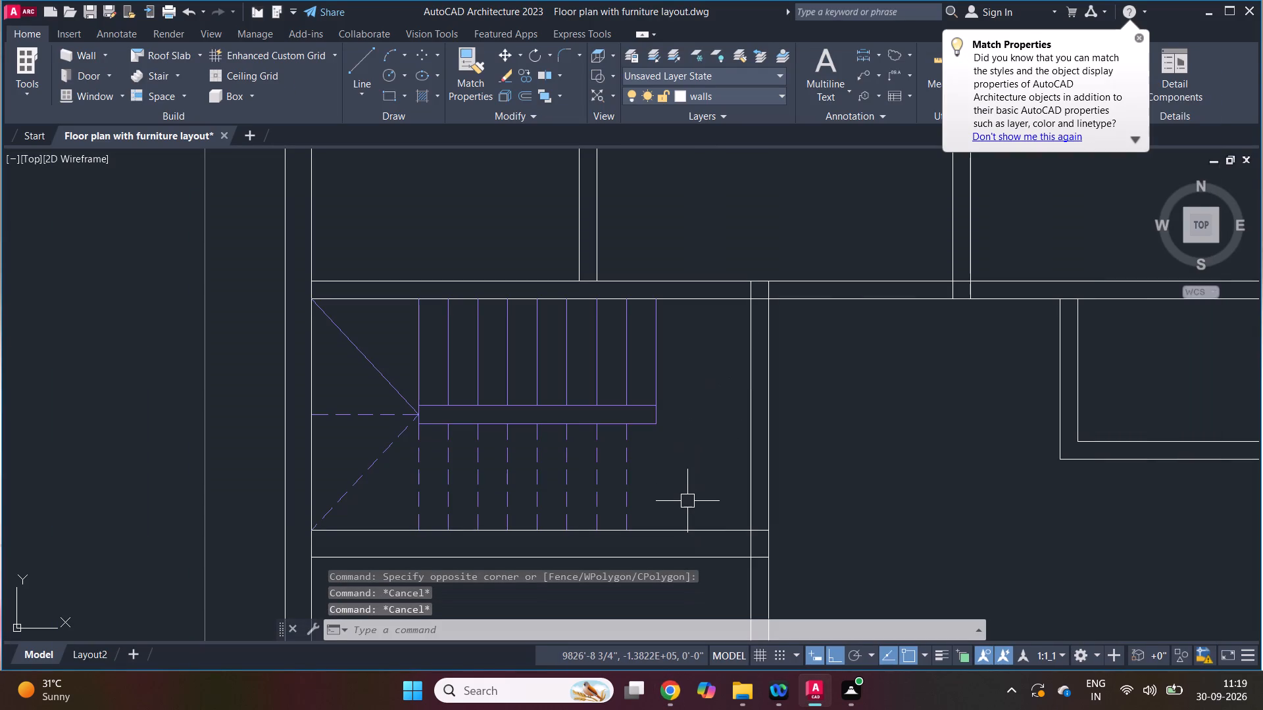
{"action": "type", "text": "z 36"}
{"action": "key", "text": "space"}
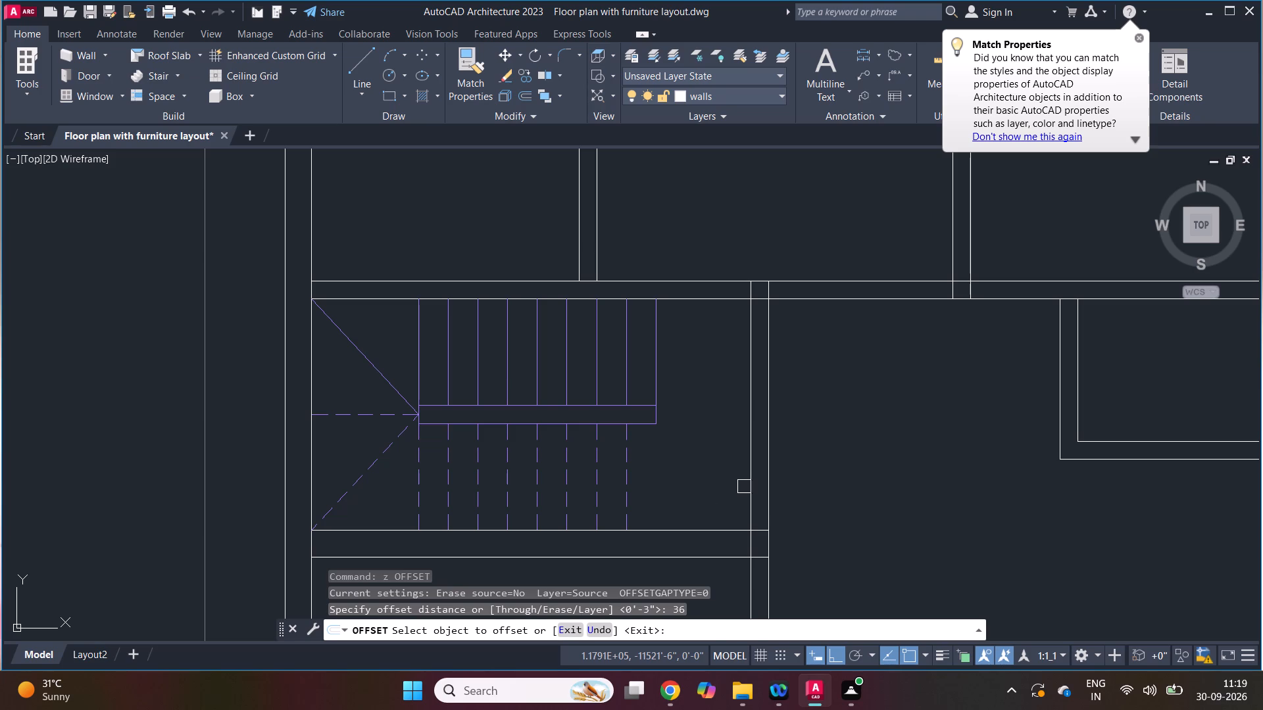
{"action": "left_click", "coordinate": [748, 485]}
{"action": "left_click", "coordinate": [727, 485]}
{"action": "key", "text": "Escape"}
{"action": "key", "text": "Escape"}
Trim the lower stair wall's lines between the offset line and the vertical wall, and the offset line below that wall.
{"action": "scroll", "coordinate": [701, 465], "scroll_direction": "down", "scroll_amount": 2}
{"action": "key", "text": "t"}
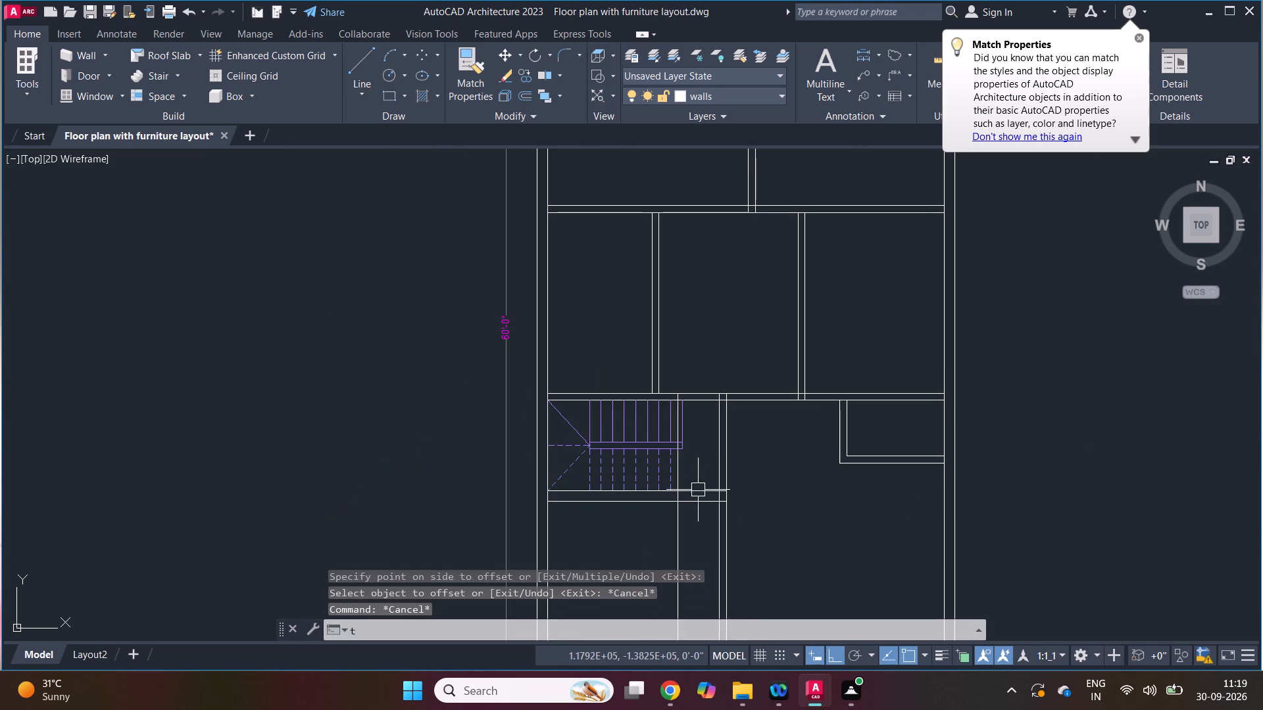
{"action": "key", "text": "r"}
{"action": "key", "text": "space"}
{"action": "key", "text": "space"}
{"action": "scroll", "coordinate": [704, 510], "scroll_direction": "up", "scroll_amount": 2}
{"action": "left_click_drag", "start_coordinate": [714, 521], "coordinate": [714, 511]}
{"action": "left_click", "coordinate": [685, 448]}
{"action": "left_click", "coordinate": [636, 523]}
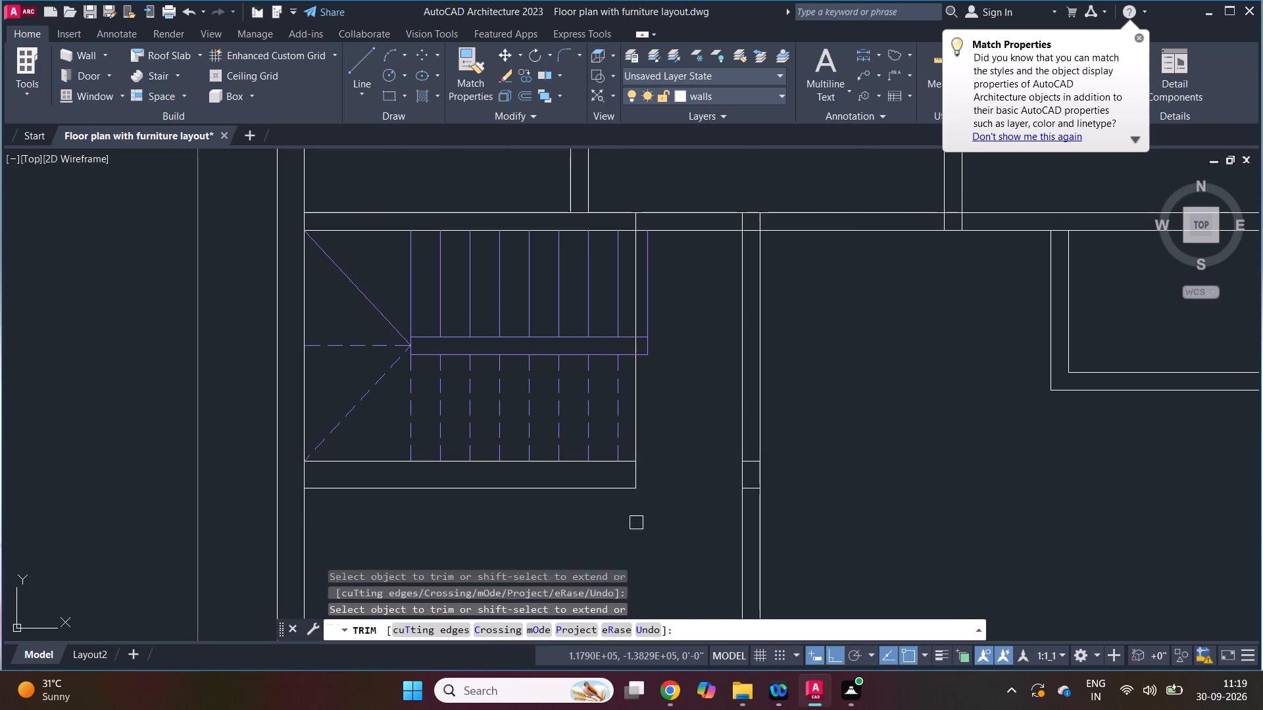
Trim the upper stair wall's lines across the opening, including the overhang past the offset line and the offset line above the wall.
{"action": "scroll", "coordinate": [689, 191], "scroll_direction": "up", "scroll_amount": 2}
{"action": "left_click_drag", "start_coordinate": [691, 198], "coordinate": [688, 220]}
{"action": "left_click", "coordinate": [647, 316]}
{"action": "left_click", "coordinate": [616, 227]}
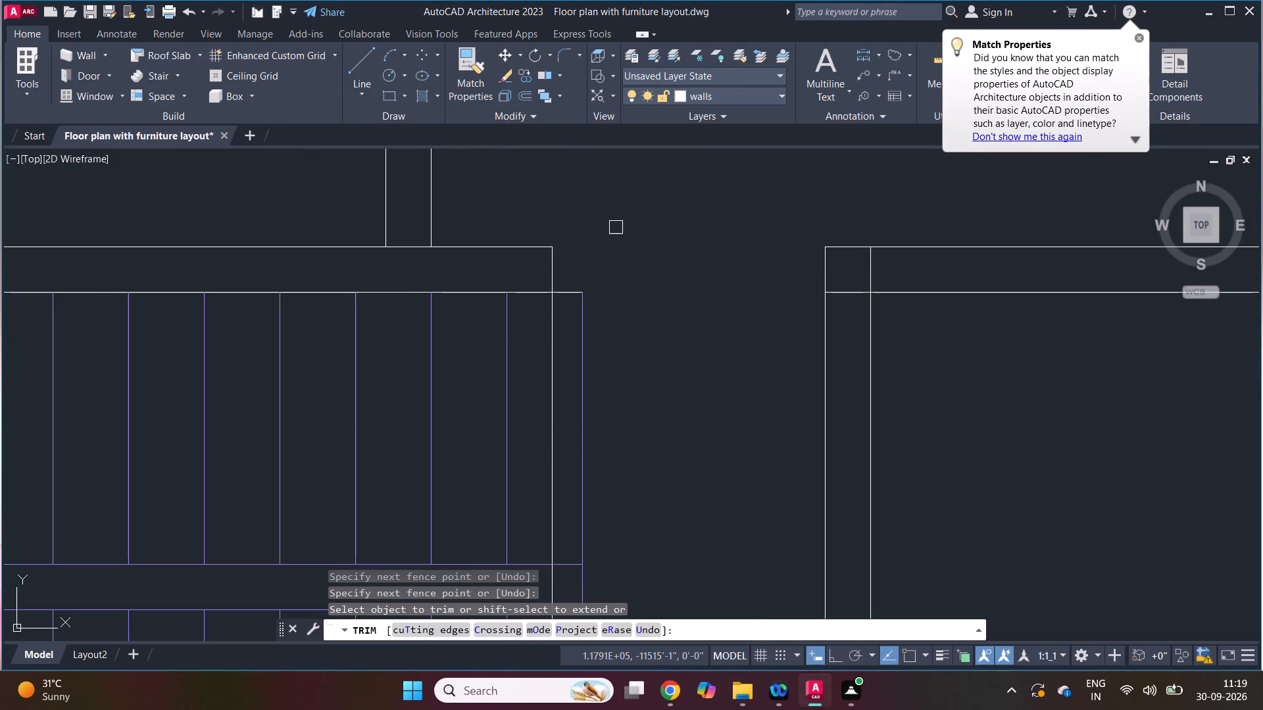
{"action": "left_click", "coordinate": [566, 288]}
Remove the rest of the offset line between the two stair walls, trimming it beside both flights and erasing the piece in the gap.
{"action": "left_click", "coordinate": [562, 295]}
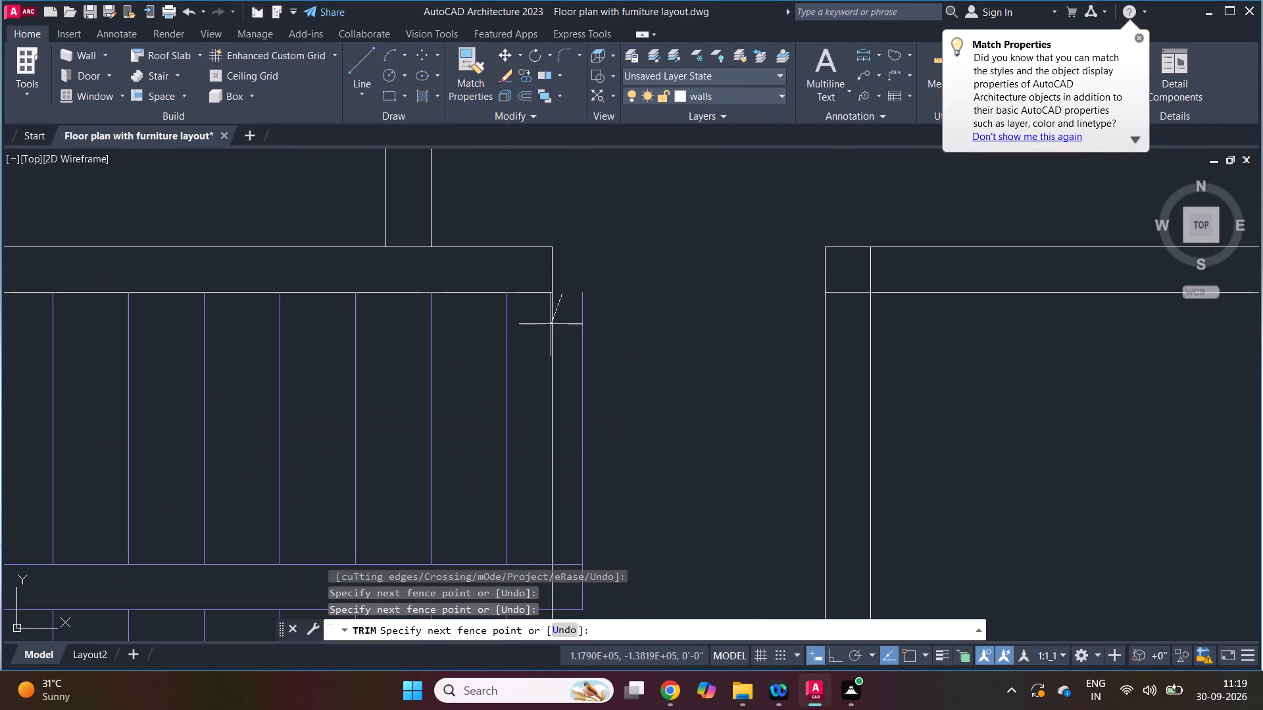
{"action": "left_click_drag", "start_coordinate": [551, 324], "coordinate": [549, 331]}
{"action": "scroll", "coordinate": [587, 302], "scroll_direction": "down", "scroll_amount": 4}
{"action": "key", "text": "Escape"}
{"action": "key", "text": "Escape"}
{"action": "scroll", "coordinate": [574, 408], "scroll_direction": "up", "scroll_amount": 3}
{"action": "type", "text": "tr"}
{"action": "key", "text": "space"}
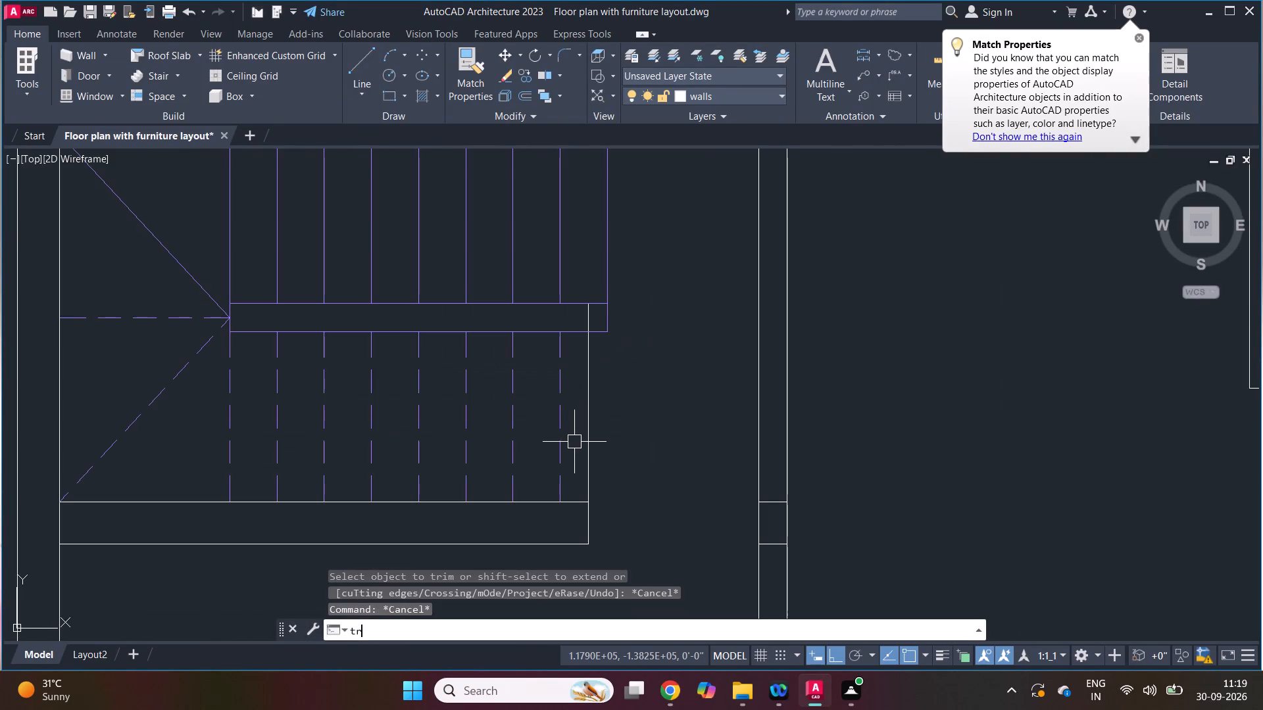
{"action": "key", "text": "space"}
{"action": "left_click", "coordinate": [583, 435]}
{"action": "key", "text": "Escape"}
{"action": "scroll", "coordinate": [584, 327], "scroll_direction": "up", "scroll_amount": 1}
{"action": "key", "text": "e"}
{"action": "key", "text": "space"}
{"action": "left_click", "coordinate": [587, 310]}
{"action": "key", "text": "space"}
{"action": "scroll", "coordinate": [608, 313], "scroll_direction": "down", "scroll_amount": 2}
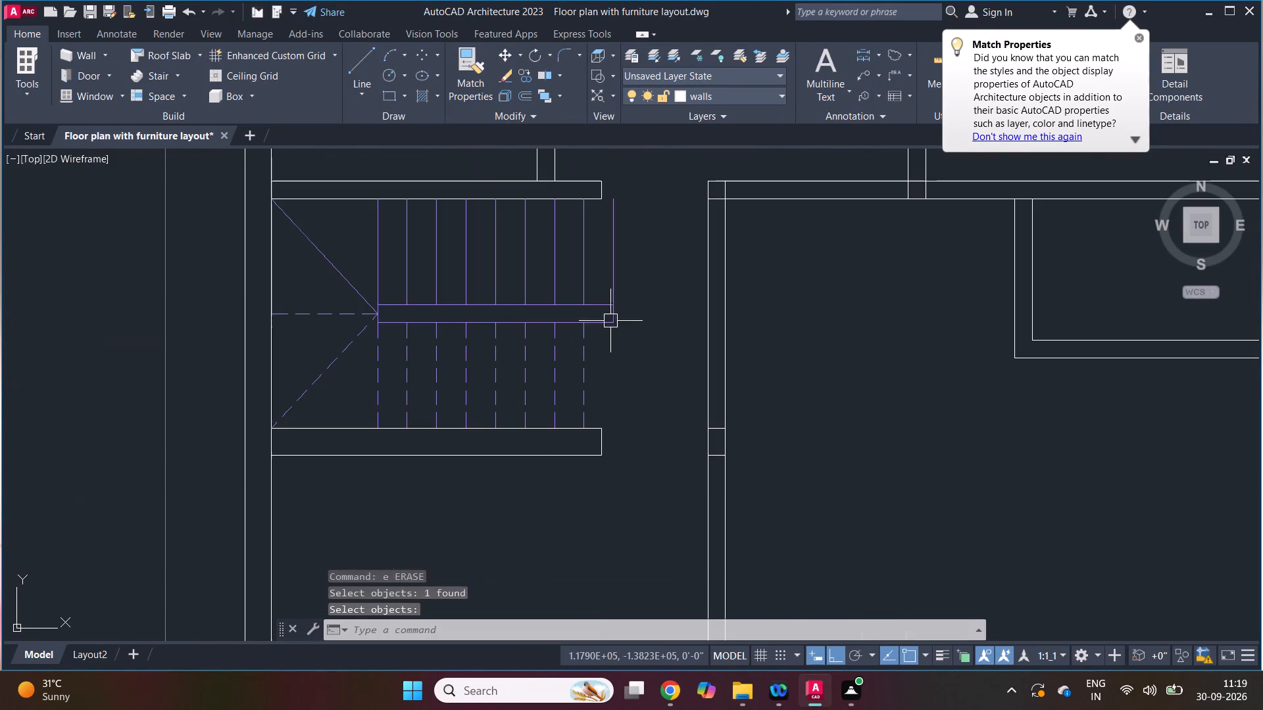
Erase the two short leftover wall lines crossing the vertical wall at the lower opening.
{"action": "key", "text": "Escape"}
{"action": "key", "text": "e"}
{"action": "key", "text": "space"}
{"action": "left_click_drag", "start_coordinate": [668, 396], "coordinate": [687, 423]}
{"action": "left_click", "coordinate": [744, 490]}
{"action": "key", "text": "space"}
{"action": "scroll", "coordinate": [726, 485], "scroll_direction": "down", "scroll_amount": 1}
{"action": "key", "text": "Escape"}
{"action": "key", "text": "Escape"}
{"action": "key", "text": "Escape"}
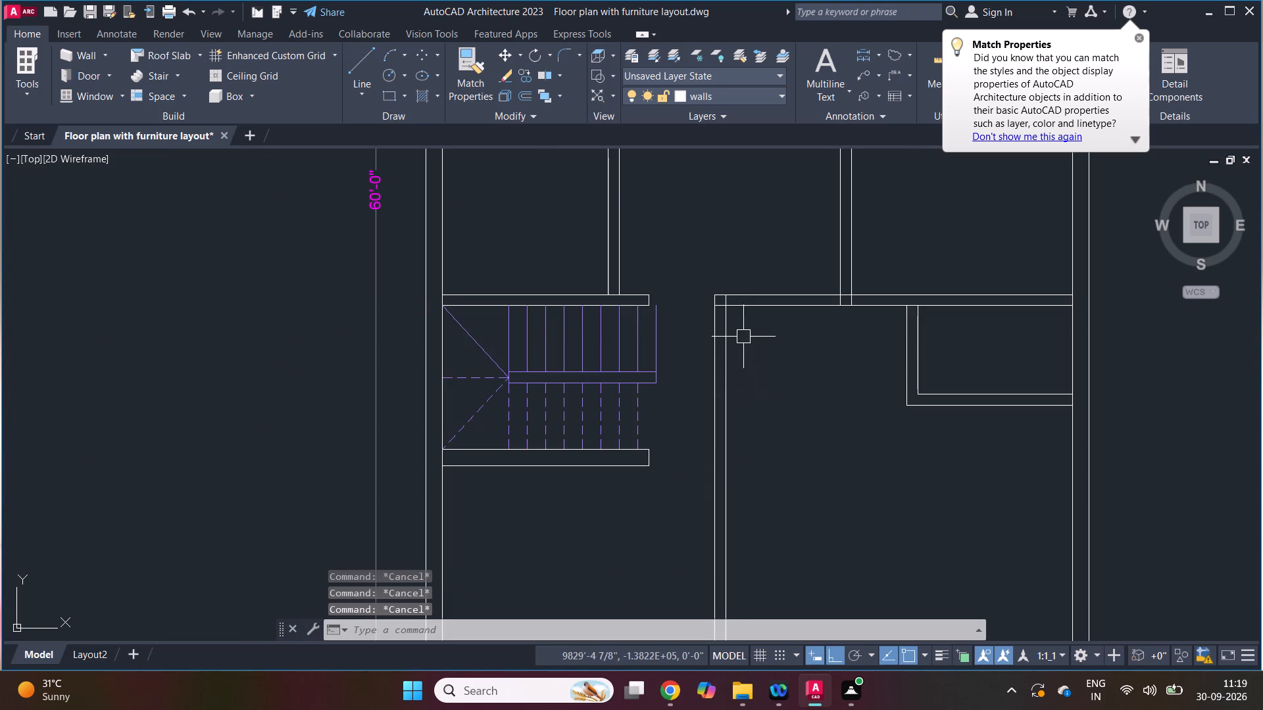
Save the drawing.
{"action": "scroll", "coordinate": [743, 271], "scroll_direction": "up", "scroll_amount": 1}
{"action": "key", "text": "ctrl+s"}
{"action": "key", "text": "Escape"}
Fillet the vertical wall's inner line to the horizontal wall's lower line so they form a square corner.
{"action": "scroll", "coordinate": [714, 332], "scroll_direction": "up", "scroll_amount": 1}
{"action": "key", "text": "f"}
{"action": "key", "text": "space"}
{"action": "left_click", "coordinate": [714, 359]}
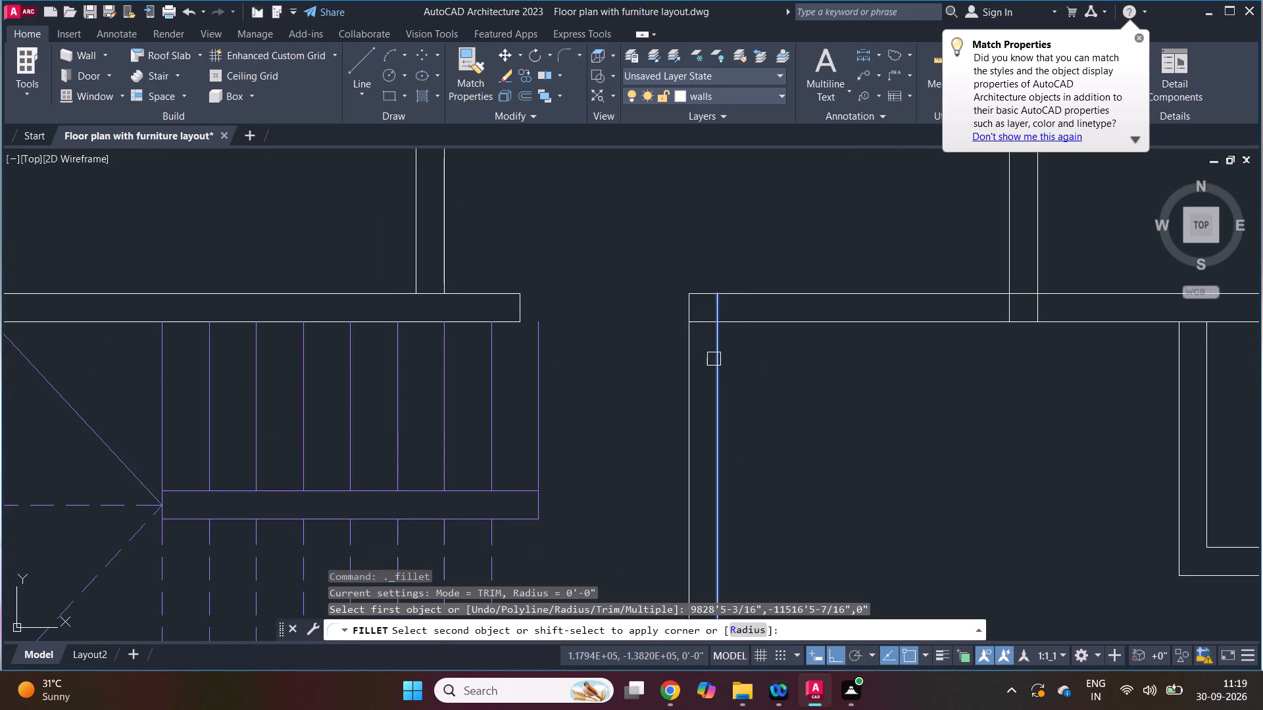
{"action": "left_click", "coordinate": [752, 321]}
{"action": "key", "text": "Escape"}
Trim the partition lines inside the horizontal wall and the wall's upper line between them to open the T-junction.
{"action": "type", "text": "tr"}
{"action": "key", "text": "space"}
{"action": "key", "text": "space"}
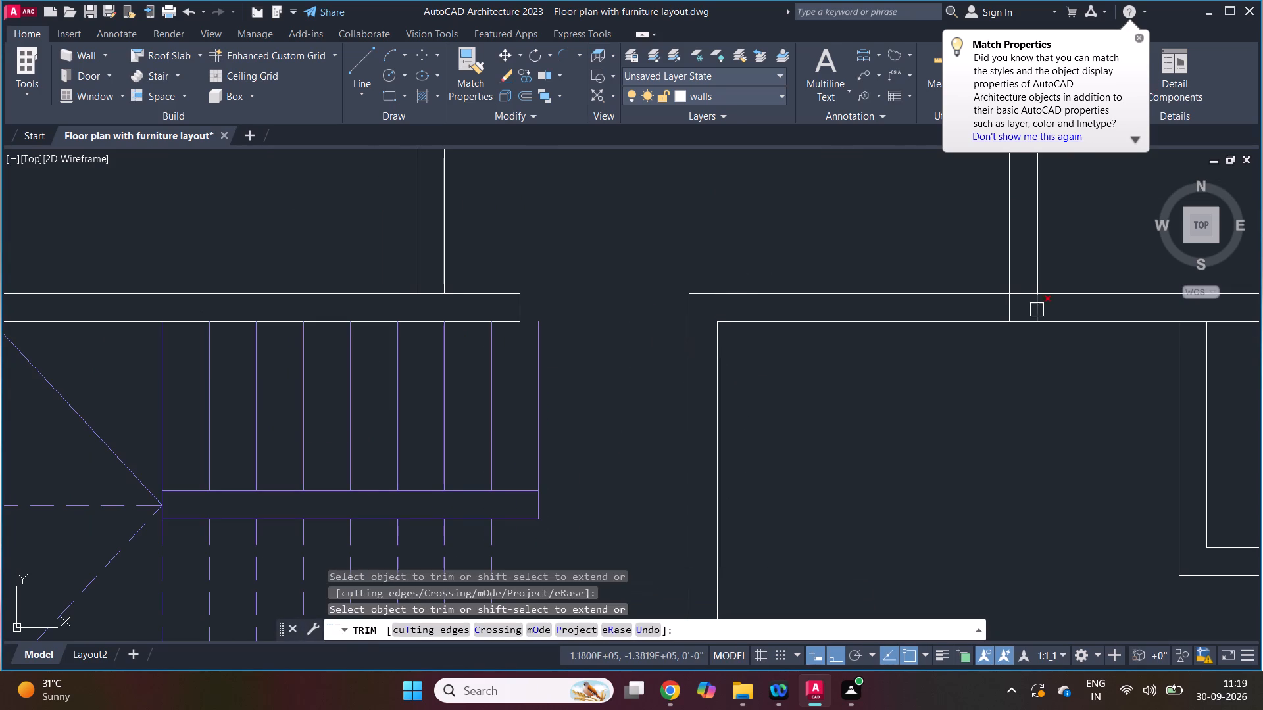
{"action": "left_click", "coordinate": [1039, 308]}
{"action": "left_click", "coordinate": [1008, 307]}
{"action": "left_click", "coordinate": [1027, 295]}
{"action": "key", "text": "Escape"}
{"action": "scroll", "coordinate": [858, 328], "scroll_direction": "down", "scroll_amount": 2}
{"action": "key", "text": "Escape"}
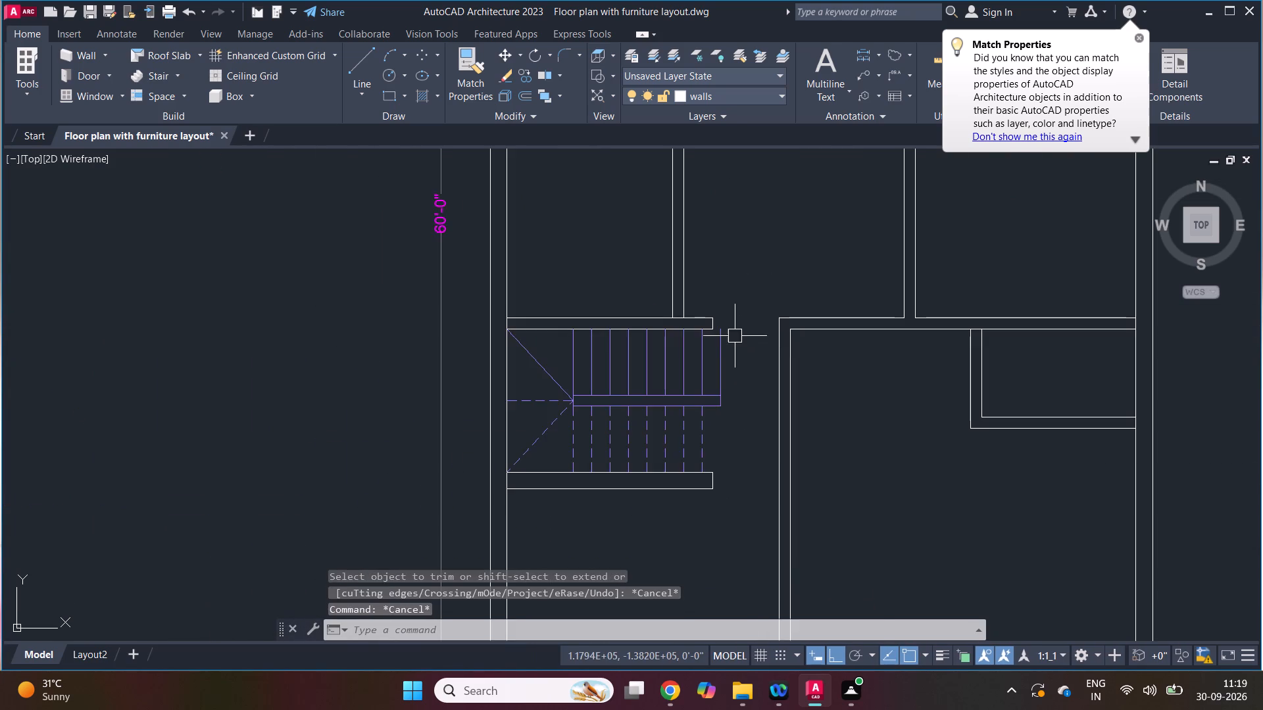
Draw a line from the upper stair wall's lower end corner to the top of the last tread line.
{"action": "scroll", "coordinate": [731, 327], "scroll_direction": "up", "scroll_amount": 4}
{"action": "key", "text": "l"}
{"action": "key", "text": "space"}
{"action": "left_click", "coordinate": [675, 334]}
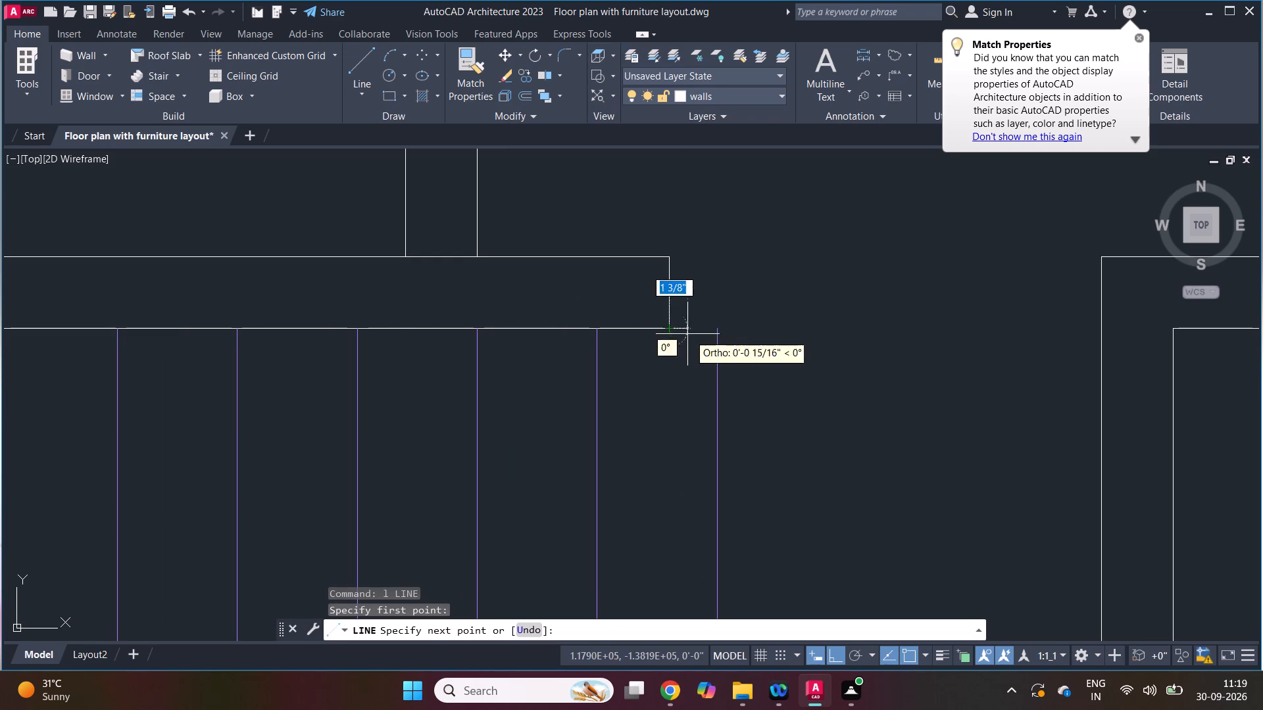
{"action": "left_click", "coordinate": [721, 334]}
{"action": "key", "text": "Escape"}
{"action": "scroll", "coordinate": [713, 338], "scroll_direction": "up", "scroll_amount": 1}
{"action": "scroll", "coordinate": [710, 336], "scroll_direction": "down", "scroll_amount": 3}
{"action": "key", "text": "Escape"}
{"action": "scroll", "coordinate": [709, 362], "scroll_direction": "down", "scroll_amount": 1}
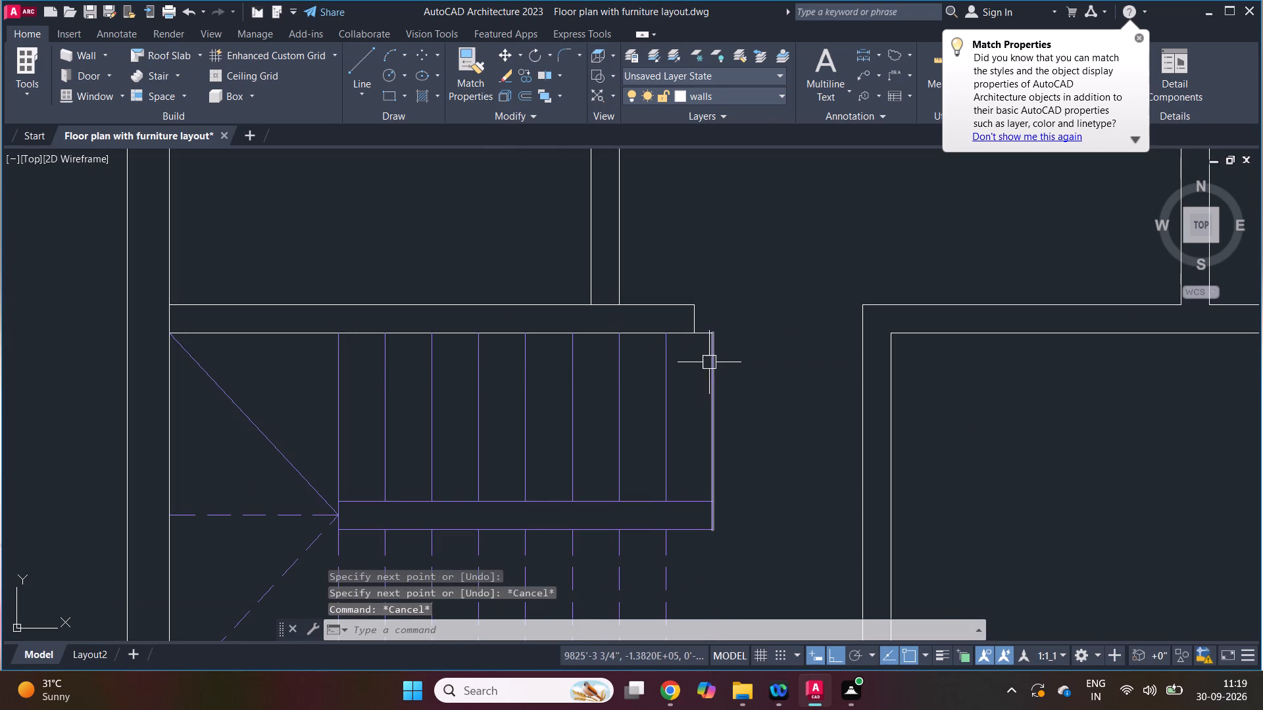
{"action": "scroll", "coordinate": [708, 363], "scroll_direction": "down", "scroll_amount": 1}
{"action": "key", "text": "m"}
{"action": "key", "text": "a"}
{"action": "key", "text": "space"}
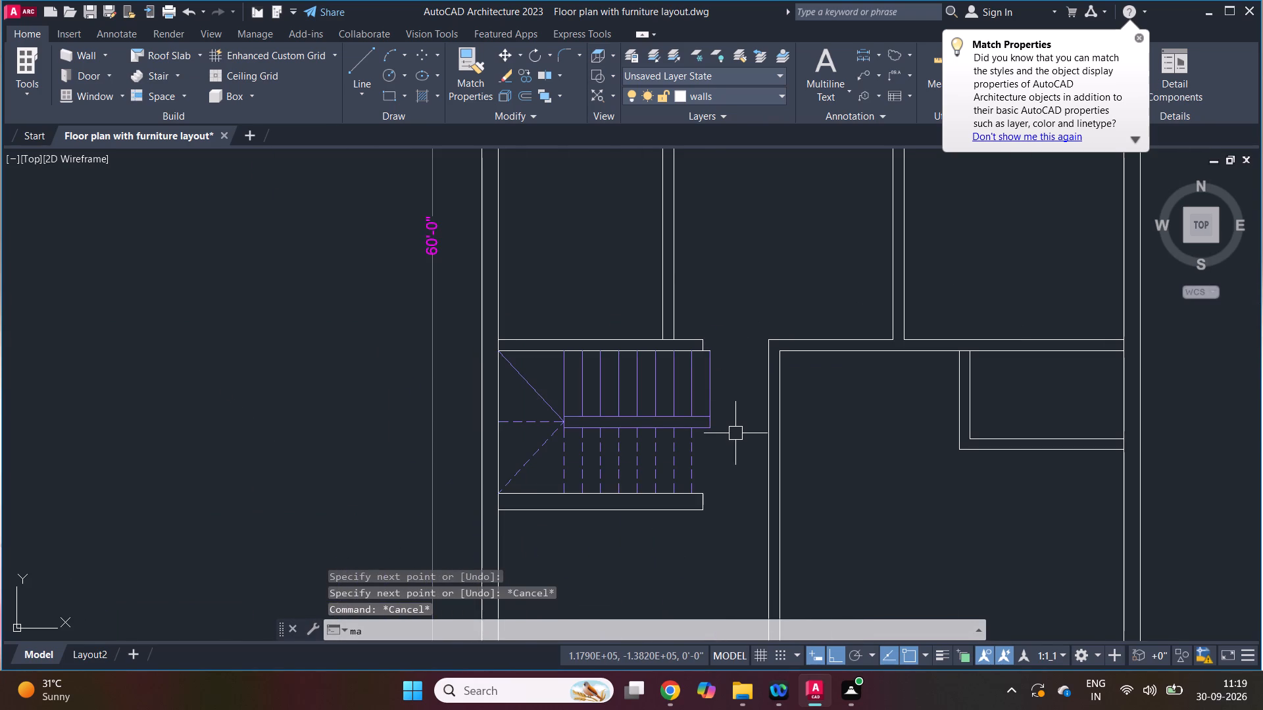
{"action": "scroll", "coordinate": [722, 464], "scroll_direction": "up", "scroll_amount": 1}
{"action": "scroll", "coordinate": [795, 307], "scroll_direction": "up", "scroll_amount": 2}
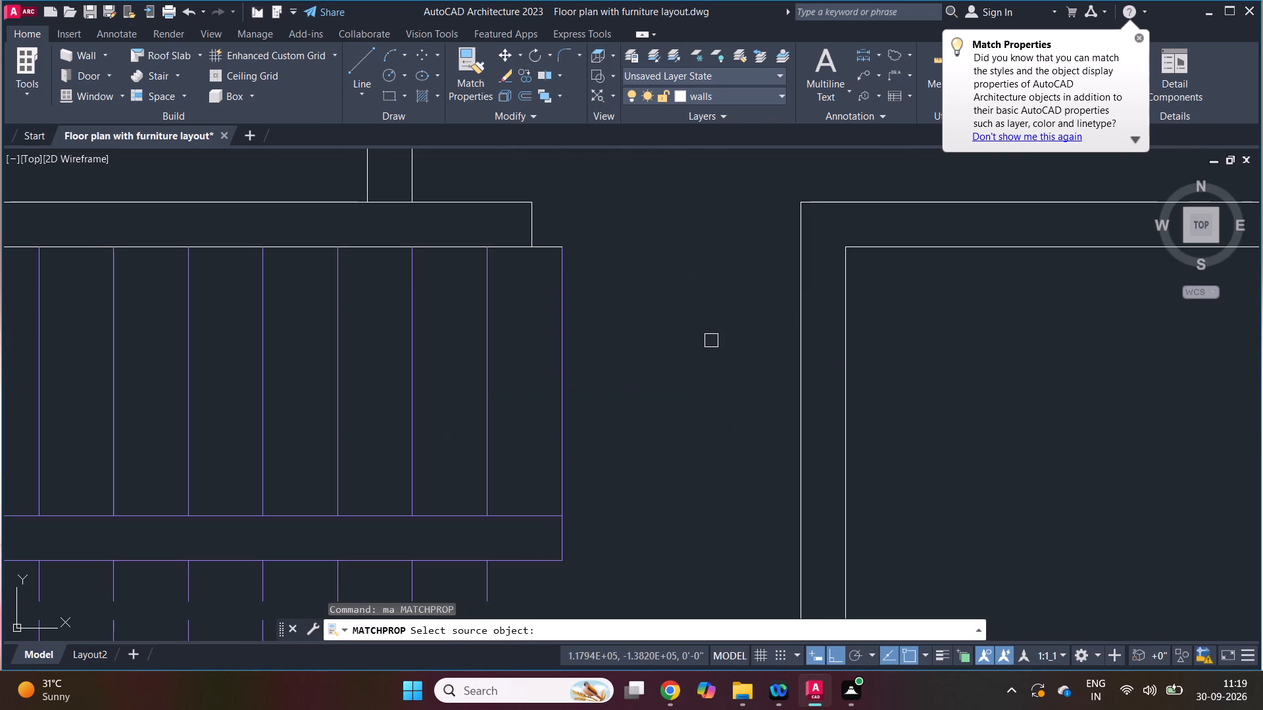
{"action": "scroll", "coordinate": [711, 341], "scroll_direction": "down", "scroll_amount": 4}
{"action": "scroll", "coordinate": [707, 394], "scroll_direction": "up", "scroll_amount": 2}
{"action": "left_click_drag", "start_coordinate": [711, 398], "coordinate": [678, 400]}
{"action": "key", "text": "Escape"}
Match the last lower-flight tread's dashed properties onto the upper flight's treads and the landing's upper diagonal.
{"action": "key", "text": "m"}
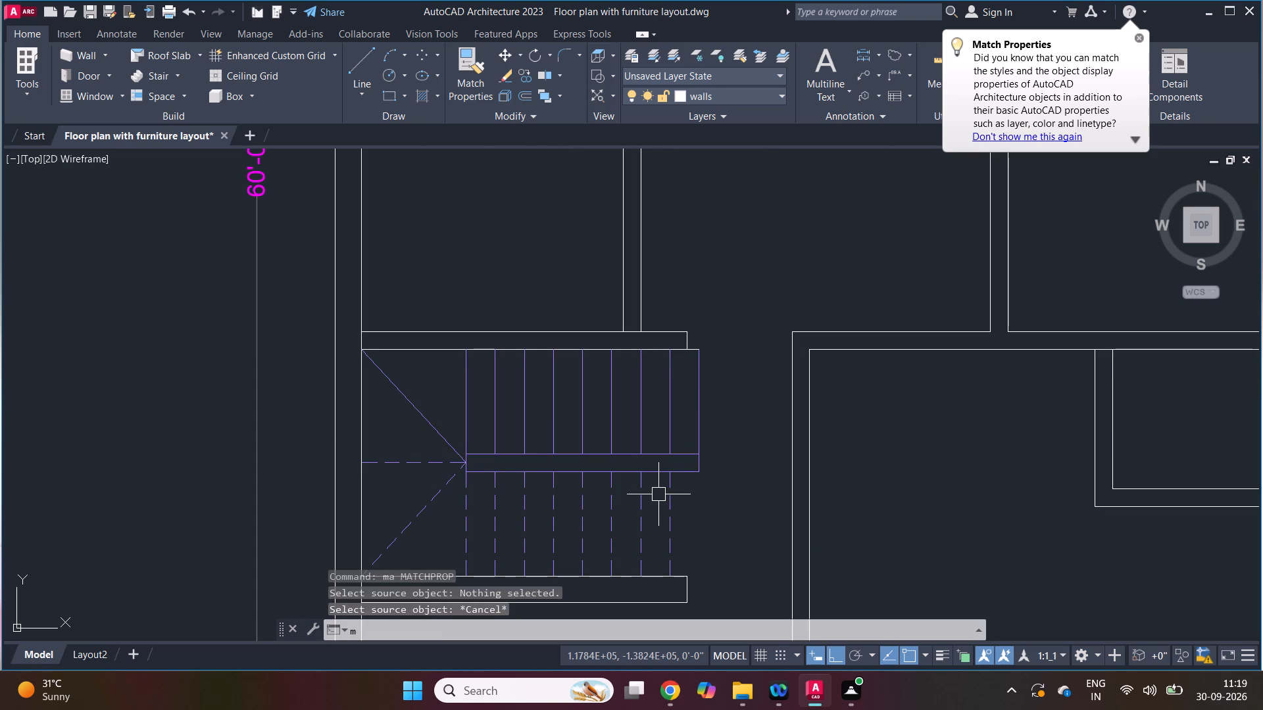
{"action": "double_click", "coordinate": [662, 500]}
{"action": "key", "text": "a"}
{"action": "key", "text": "space"}
{"action": "left_click_drag", "start_coordinate": [672, 513], "coordinate": [683, 496]}
{"action": "left_click", "coordinate": [729, 423]}
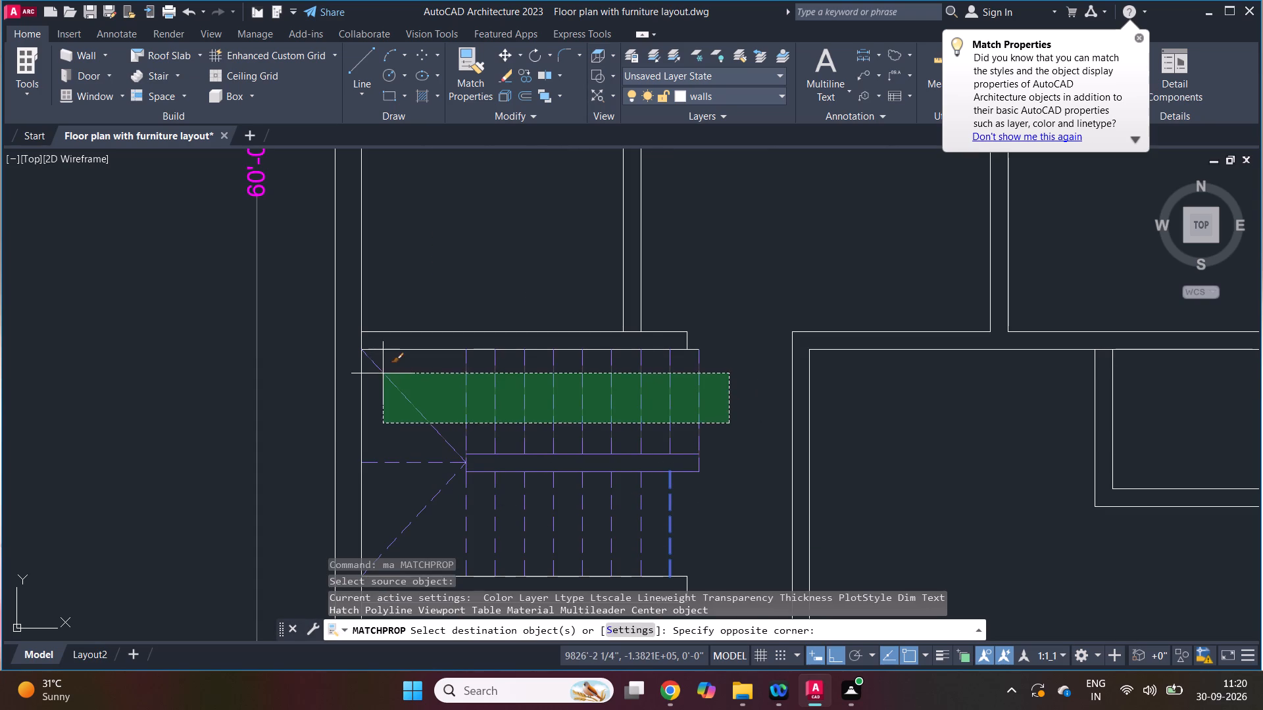
{"action": "left_click", "coordinate": [428, 381]}
{"action": "key", "text": "space"}
Match the gap's lower continuous line onto the lower flight's treads and the landing's lower diagonal.
{"action": "key", "text": "space"}
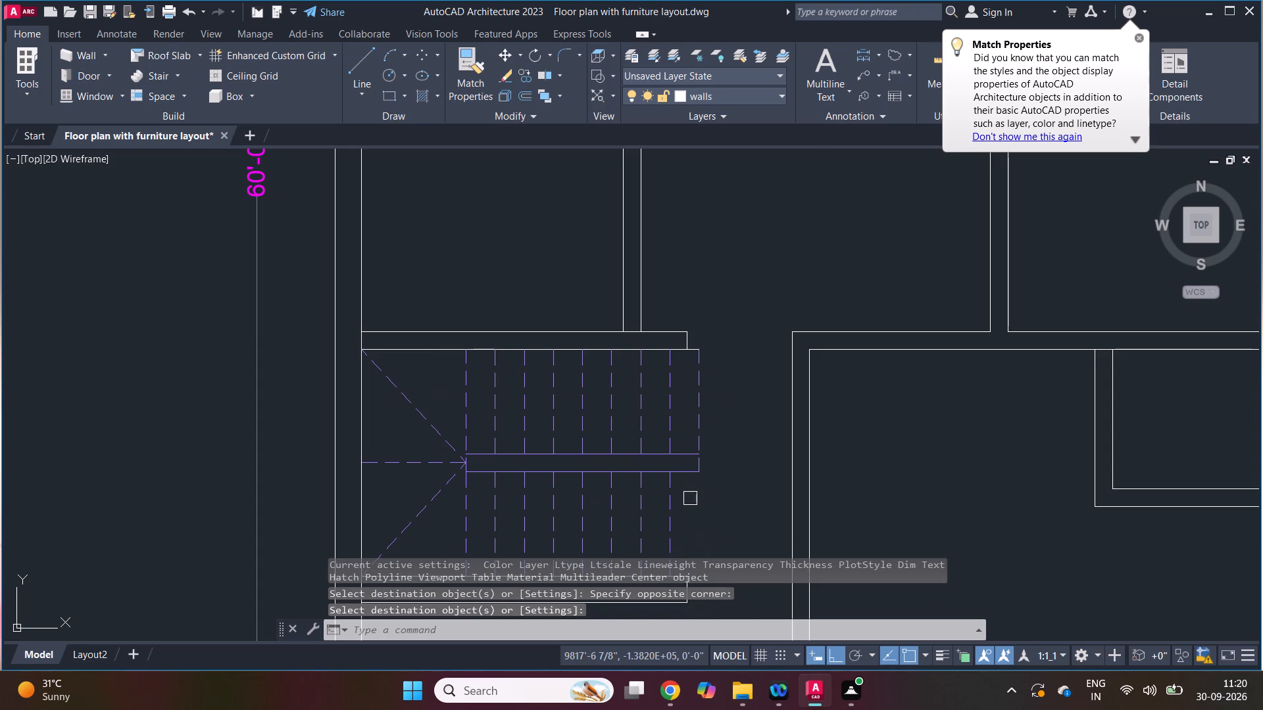
{"action": "scroll", "coordinate": [686, 494], "scroll_direction": "up", "scroll_amount": 2}
{"action": "left_click", "coordinate": [704, 433]}
{"action": "scroll", "coordinate": [689, 423], "scroll_direction": "down", "scroll_amount": 2}
{"action": "left_click_drag", "start_coordinate": [685, 460], "coordinate": [675, 468]}
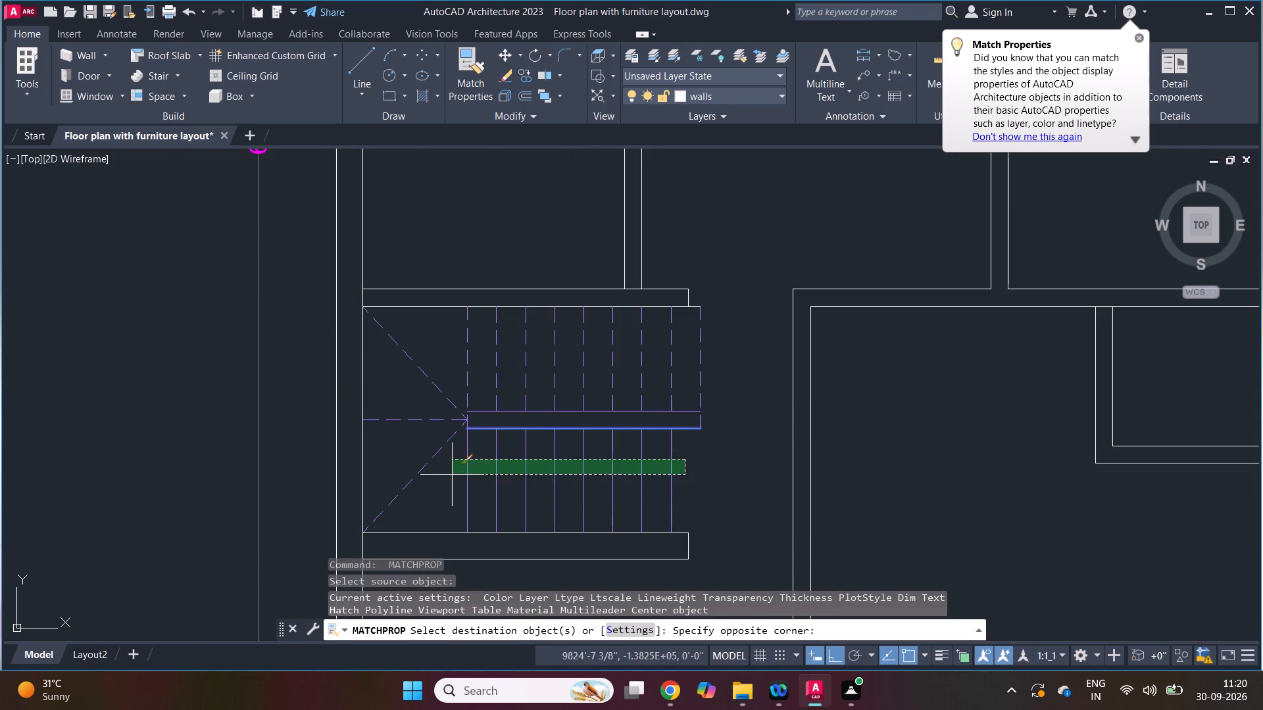
{"action": "left_click", "coordinate": [422, 477]}
{"action": "key", "text": "Escape"}
Fillet the gap's upper line to the last tread line, keeping only the short part that closes the gap's end.
{"action": "scroll", "coordinate": [726, 419], "scroll_direction": "up", "scroll_amount": 3}
{"action": "key", "text": "Escape"}
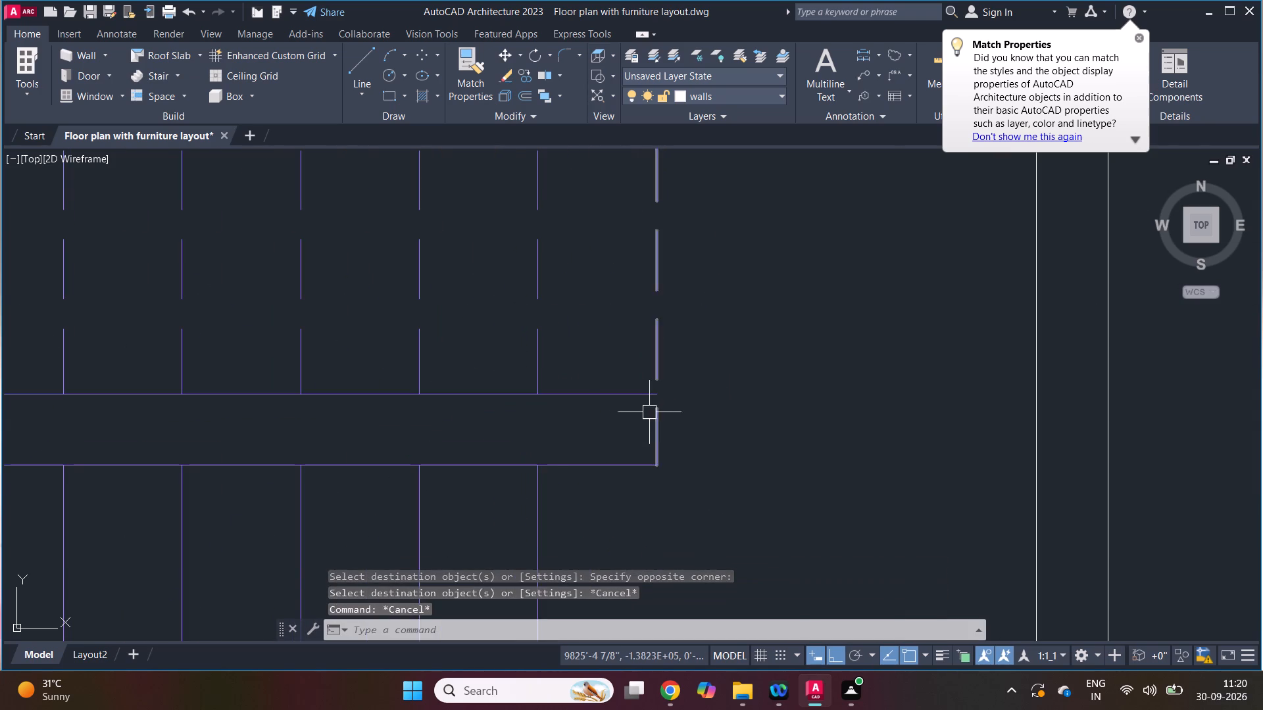
{"action": "key", "text": "f"}
{"action": "key", "text": "space"}
{"action": "left_click", "coordinate": [639, 398]}
{"action": "left_click", "coordinate": [652, 423]}
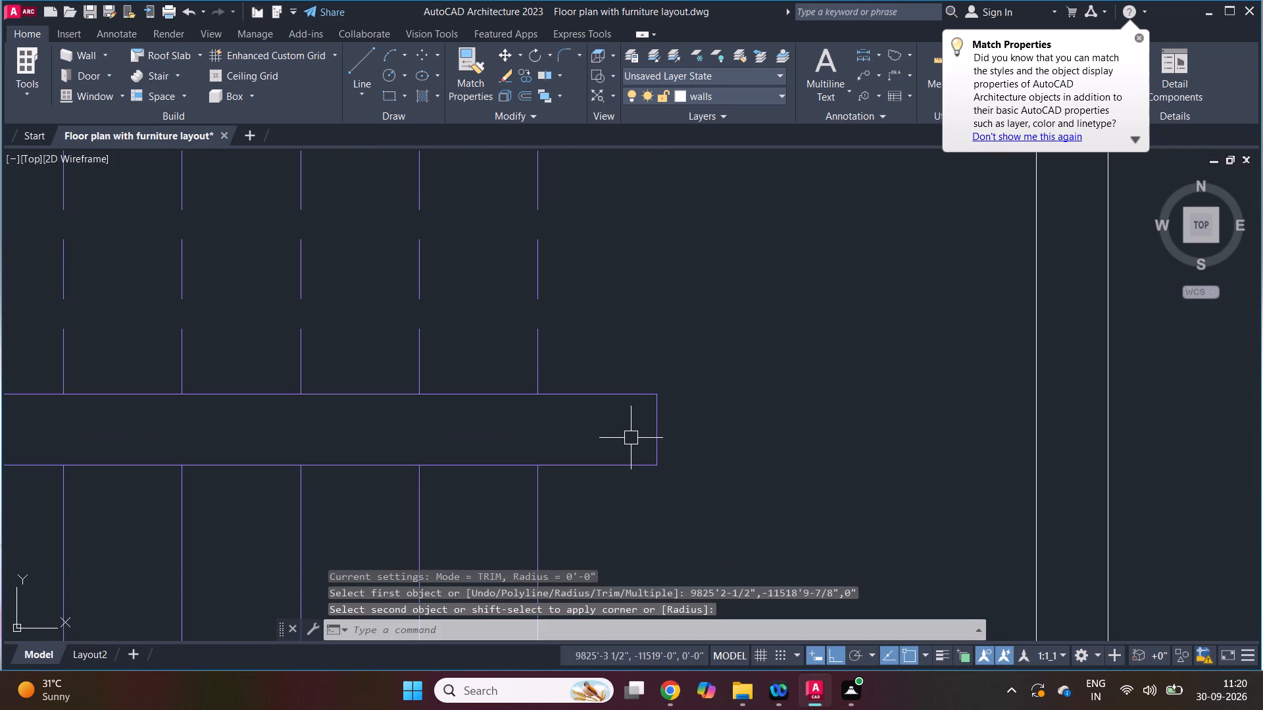
Offset the upper flight's last dashed tread line 10" outward to the open end of the stair gap.
{"action": "scroll", "coordinate": [624, 439], "scroll_direction": "down", "scroll_amount": 2}
{"action": "type", "text": "z"}
{"action": "key", "text": "space"}
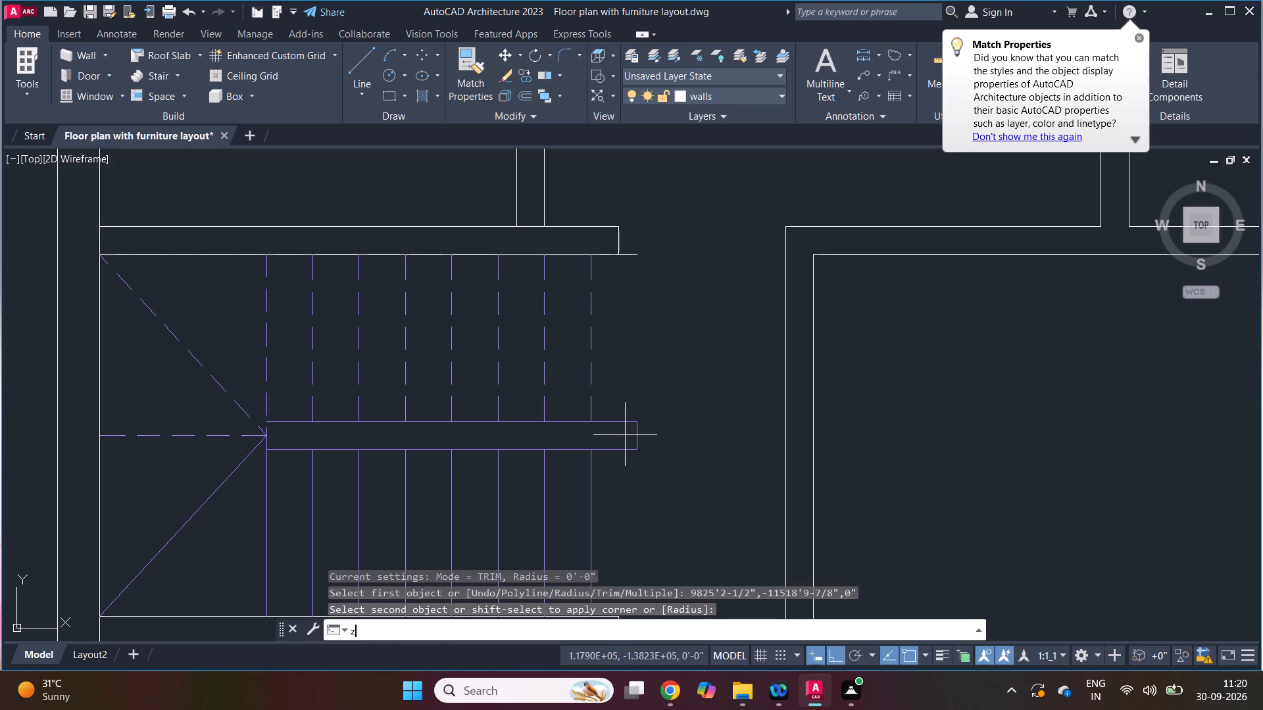
{"action": "type", "text": "10"}
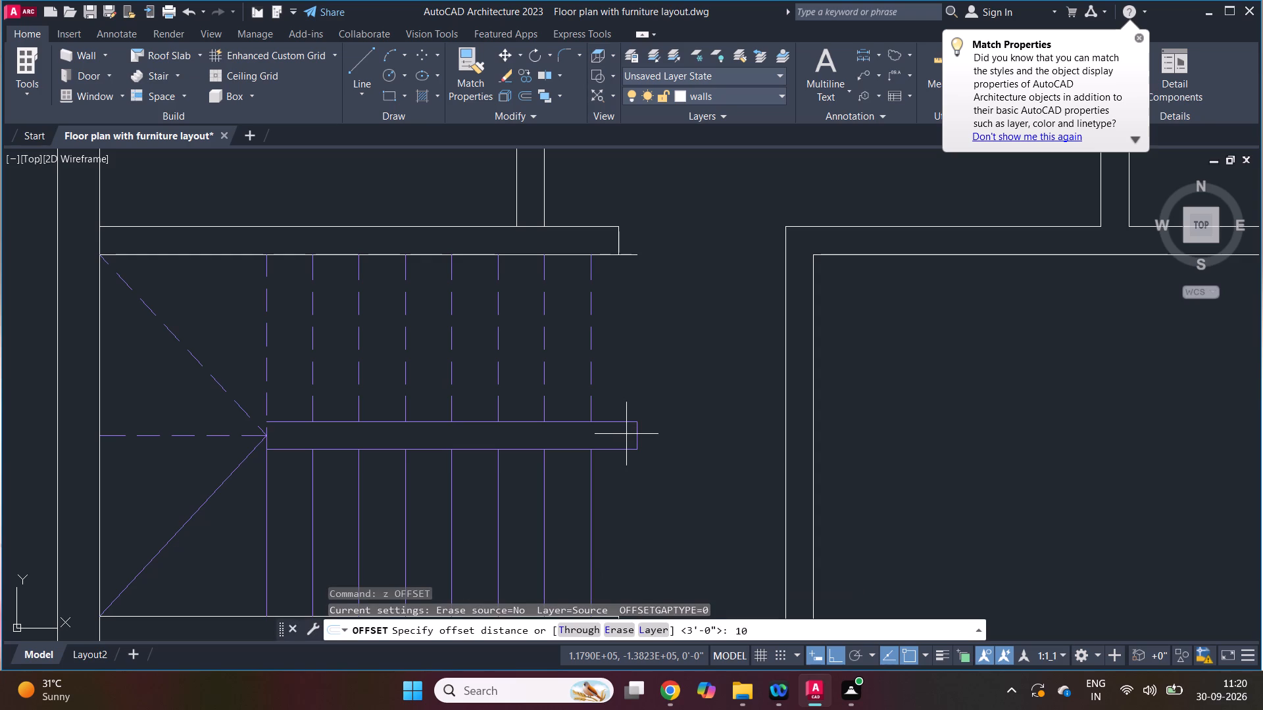
{"action": "key", "text": "Return"}
{"action": "left_click_drag", "start_coordinate": [587, 359], "coordinate": [605, 362]}
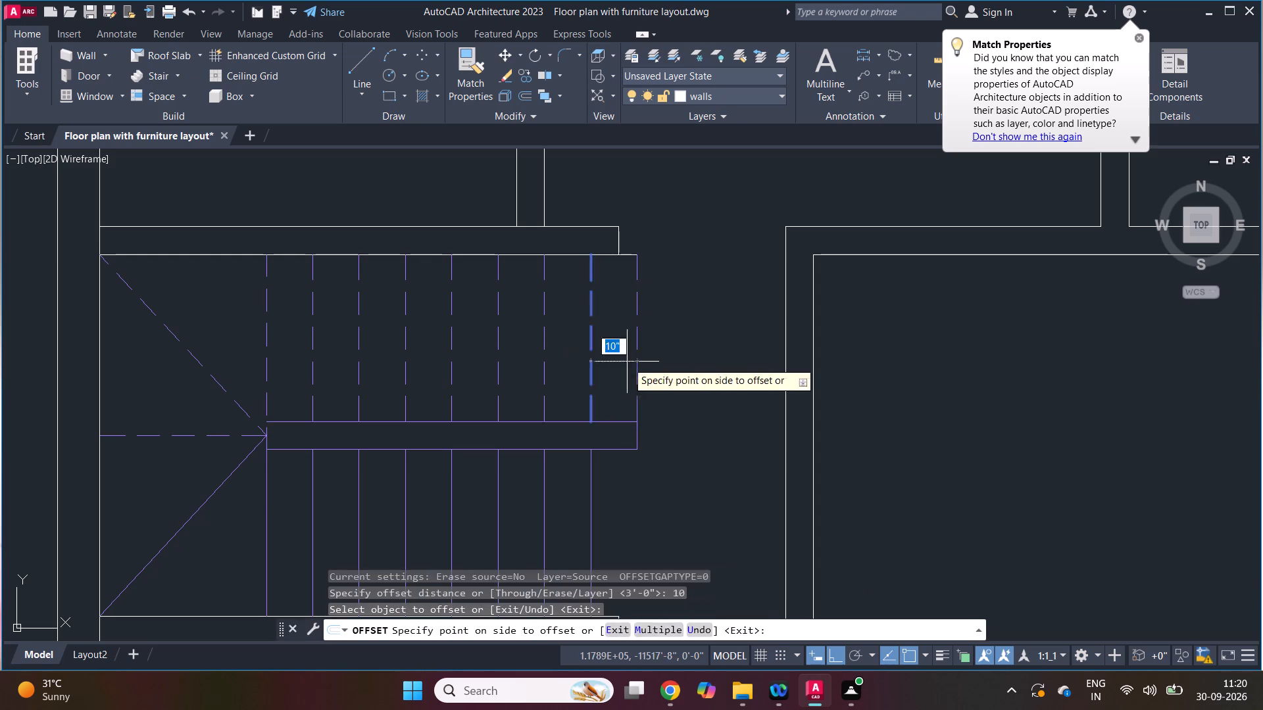
{"action": "left_click", "coordinate": [627, 362]}
{"action": "key", "text": "Escape"}
Match the new outer tread's dashed properties onto the short line between the upper stair wall's corner and that tread's top.
{"action": "key", "text": "m"}
{"action": "key", "text": "a"}
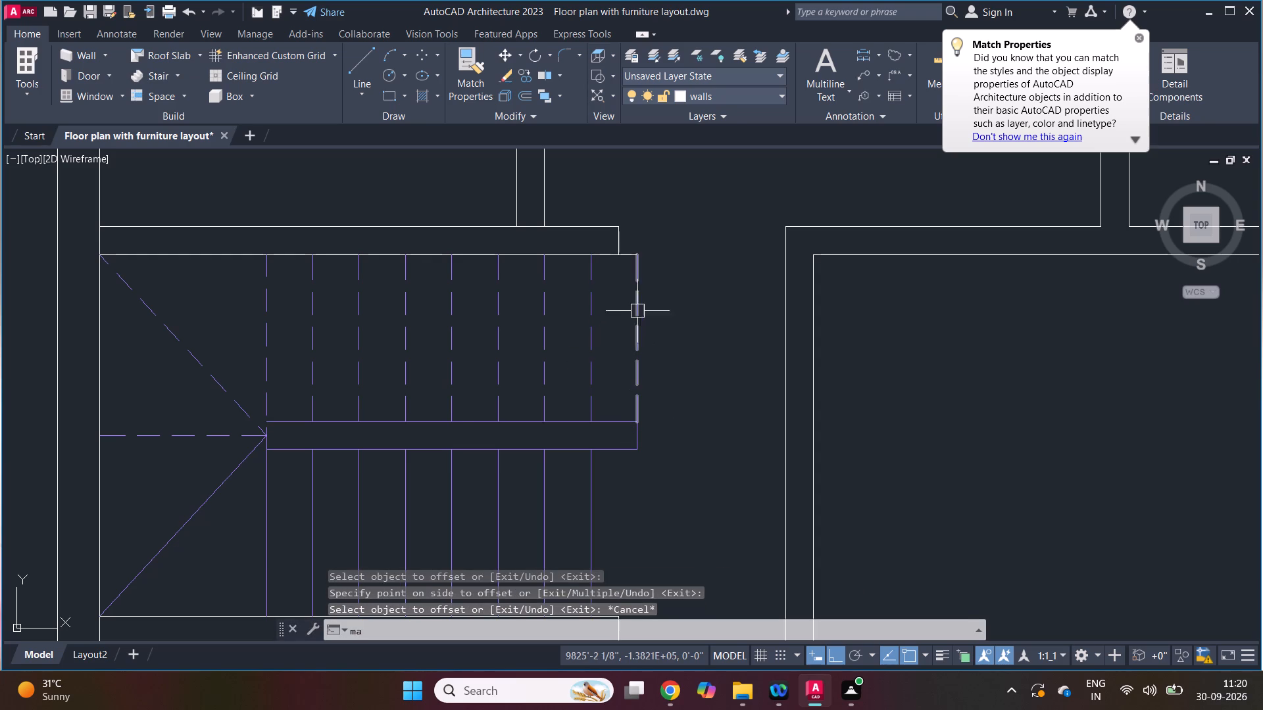
{"action": "key", "text": "space"}
{"action": "scroll", "coordinate": [639, 269], "scroll_direction": "up", "scroll_amount": 1}
{"action": "left_click", "coordinate": [636, 275]}
{"action": "left_click", "coordinate": [623, 243]}
{"action": "key", "text": "Escape"}
{"action": "scroll", "coordinate": [685, 266], "scroll_direction": "down", "scroll_amount": 3}
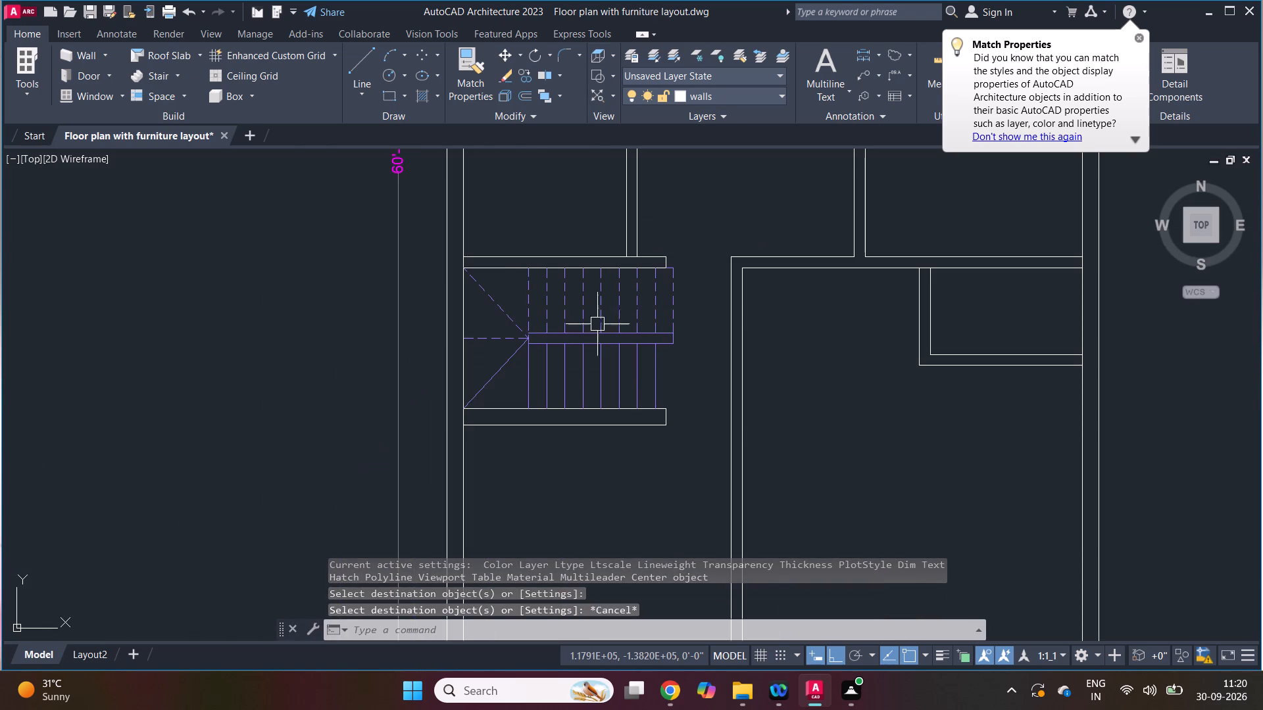
{"action": "key", "text": "Escape"}
{"action": "key", "text": "Escape"}
Match the landing's lower diagonal properties onto its middle line and upper diagonal, and save the drawing.
{"action": "scroll", "coordinate": [516, 366], "scroll_direction": "up", "scroll_amount": 1}
{"action": "key", "text": "m"}
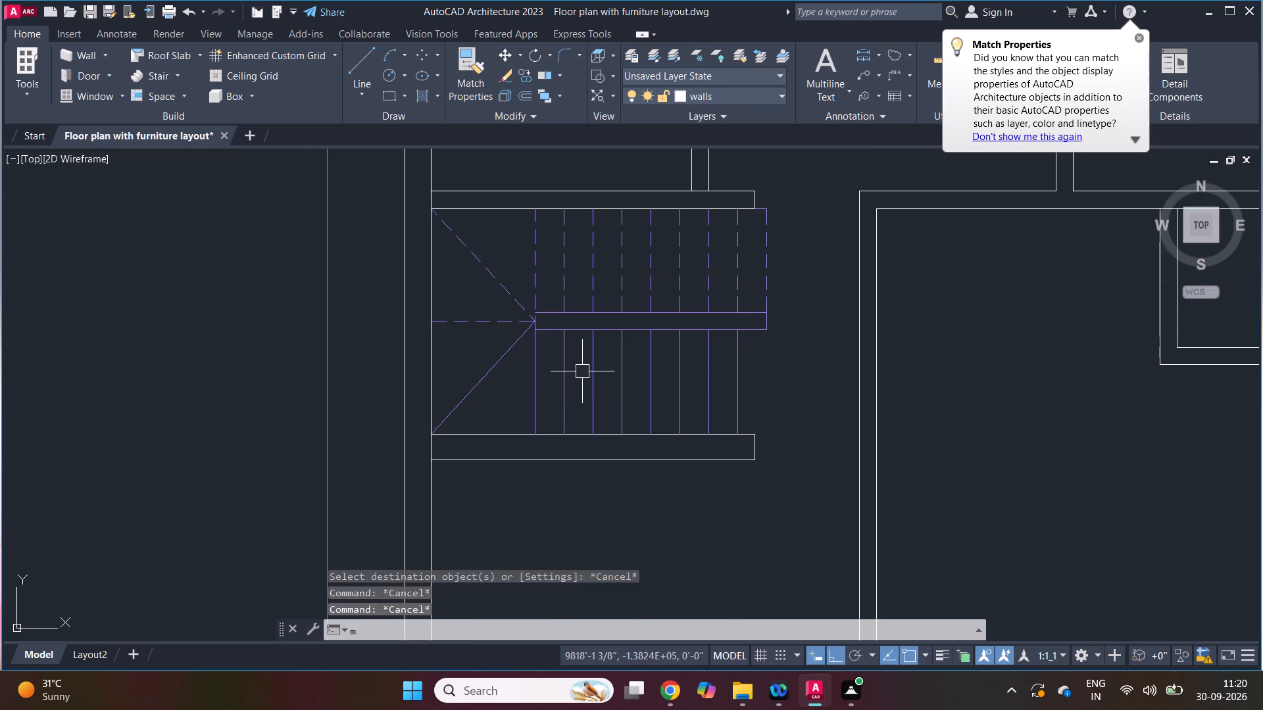
{"action": "key", "text": "a"}
{"action": "key", "text": "space"}
{"action": "left_click", "coordinate": [506, 359]}
{"action": "left_click", "coordinate": [482, 323]}
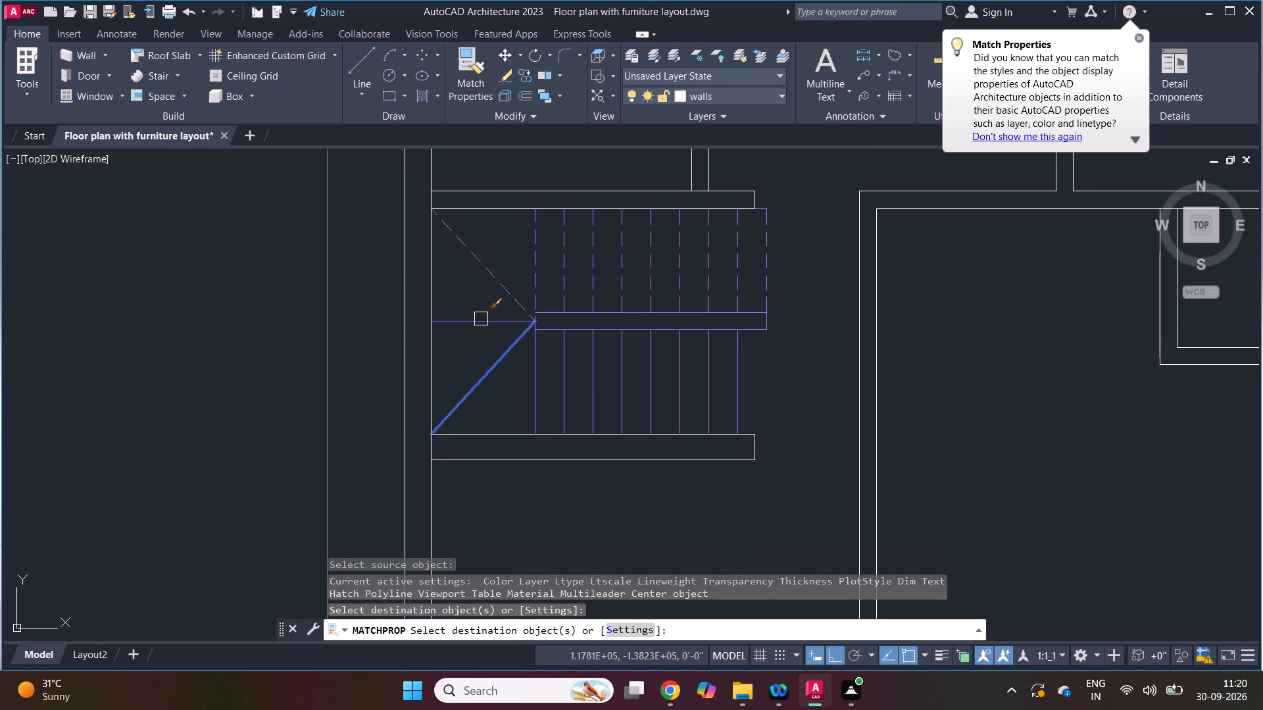
{"action": "left_click", "coordinate": [499, 286]}
{"action": "key", "text": "Escape"}
{"action": "key", "text": "Escape"}
{"action": "scroll", "coordinate": [488, 323], "scroll_direction": "down", "scroll_amount": 1}
{"action": "key", "text": "ctrl+s"}
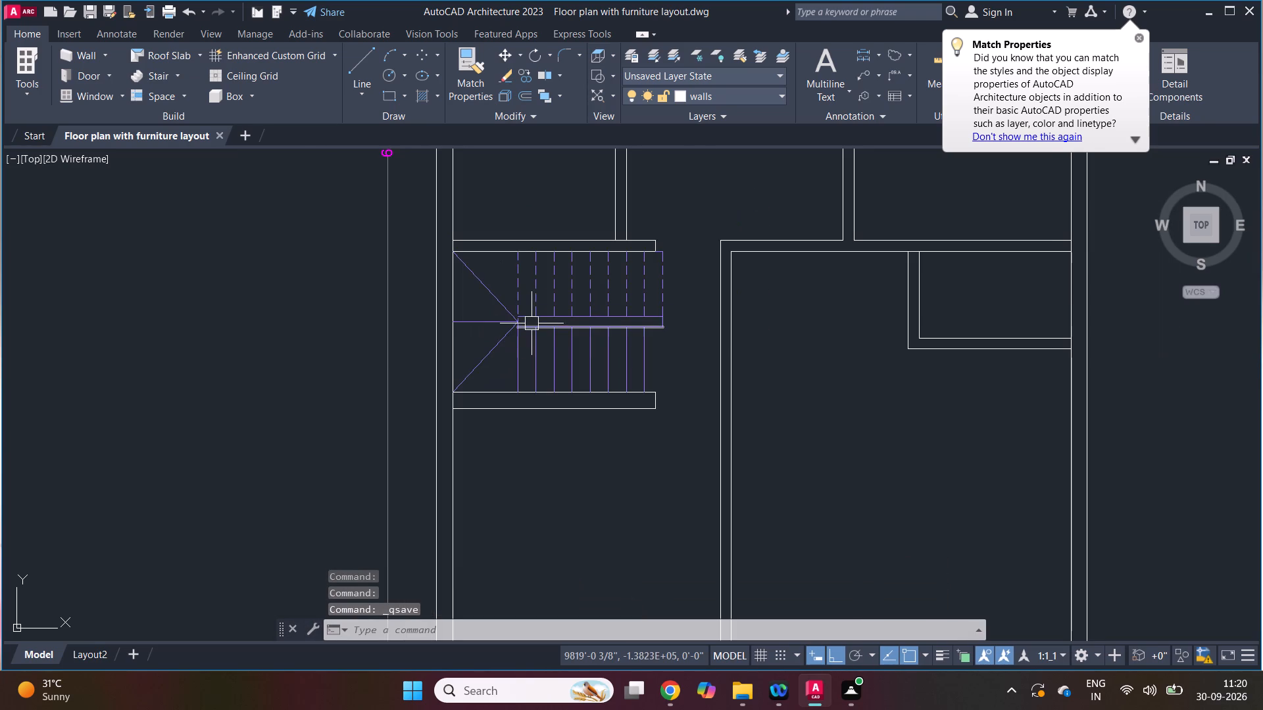
{"action": "key", "text": "Escape"}
{"action": "key", "text": "Escape"}
Shorten the upper flight's first dashed tread line so its lower end stops at the gap's upper line.
{"action": "scroll", "coordinate": [494, 332], "scroll_direction": "up", "scroll_amount": 2}
{"action": "scroll", "coordinate": [552, 316], "scroll_direction": "up", "scroll_amount": 3}
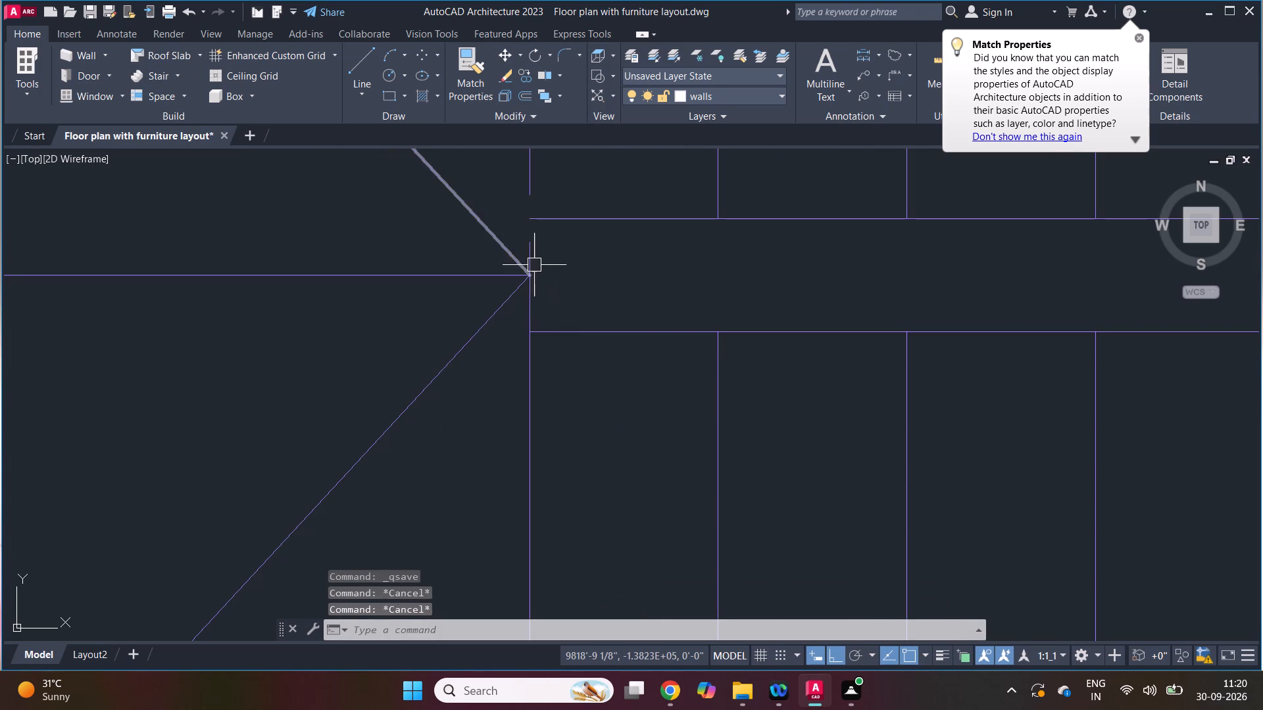
{"action": "left_click", "coordinate": [529, 252]}
{"action": "left_click", "coordinate": [528, 336]}
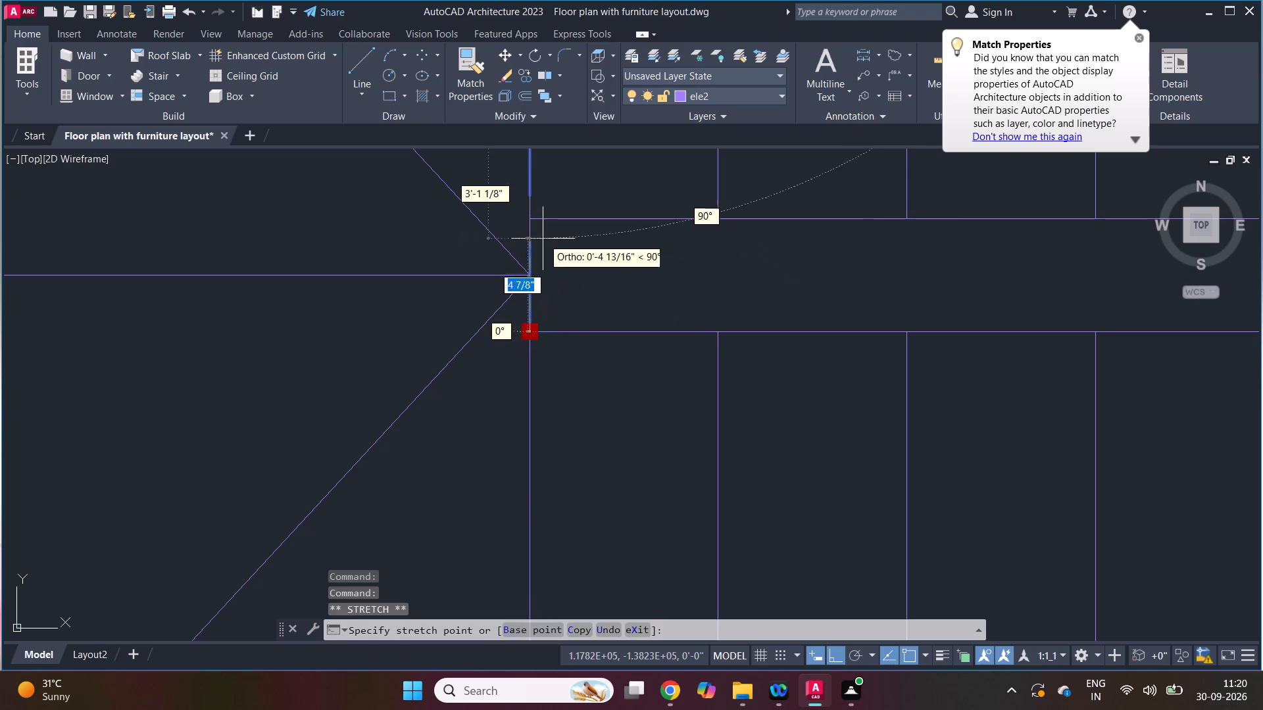
{"action": "left_click", "coordinate": [545, 221]}
{"action": "key", "text": "Escape"}
{"action": "key", "text": "Escape"}
Draw a line closing the gap's landing end, from its upper line to its lower line.
{"action": "key", "text": "l"}
{"action": "key", "text": "space"}
{"action": "left_click", "coordinate": [541, 220]}
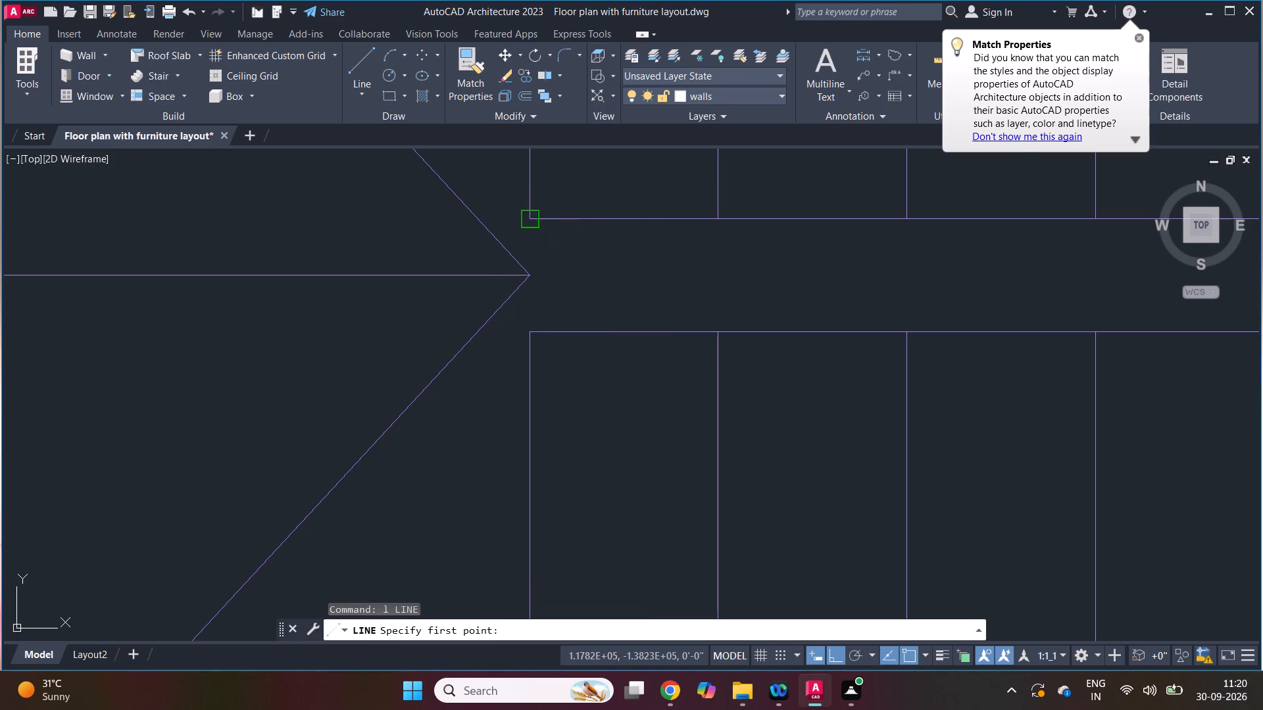
{"action": "left_click", "coordinate": [534, 337]}
{"action": "key", "text": "Escape"}
Match the lower flight's first tread properties onto the line closing the gap's landing end.
{"action": "key", "text": "m"}
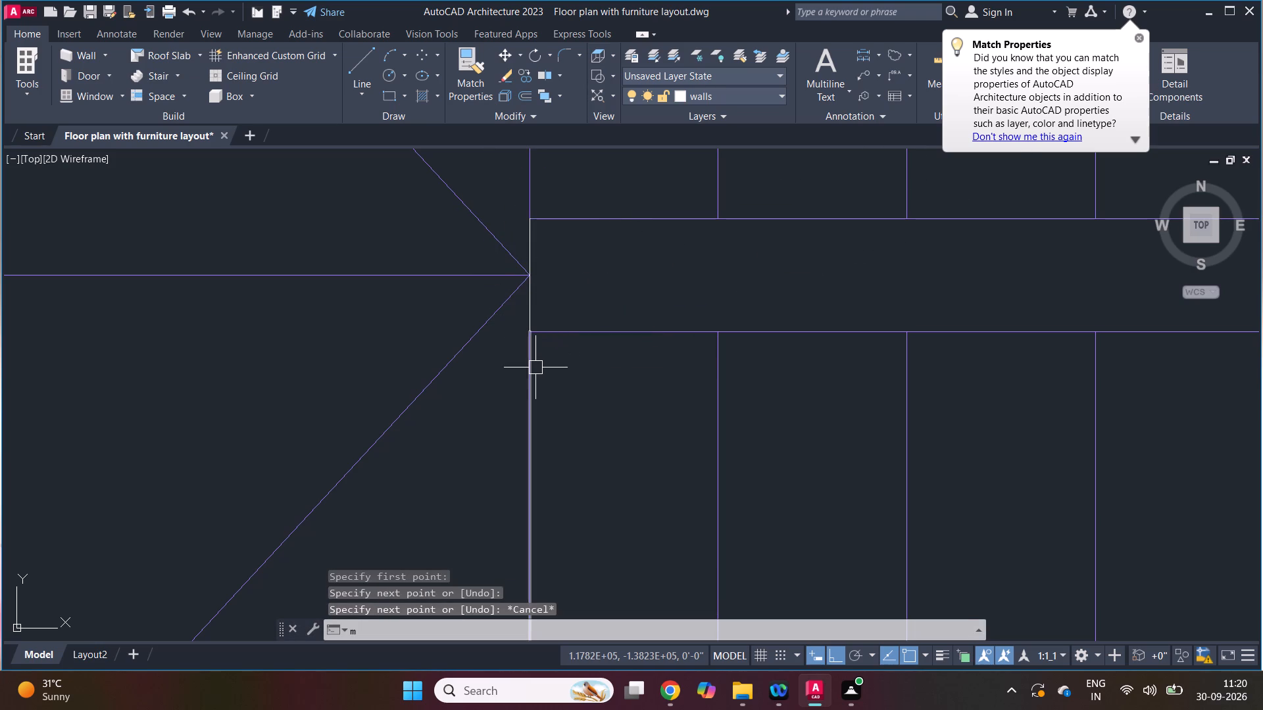
{"action": "key", "text": "a"}
{"action": "key", "text": "space"}
{"action": "left_click", "coordinate": [528, 391]}
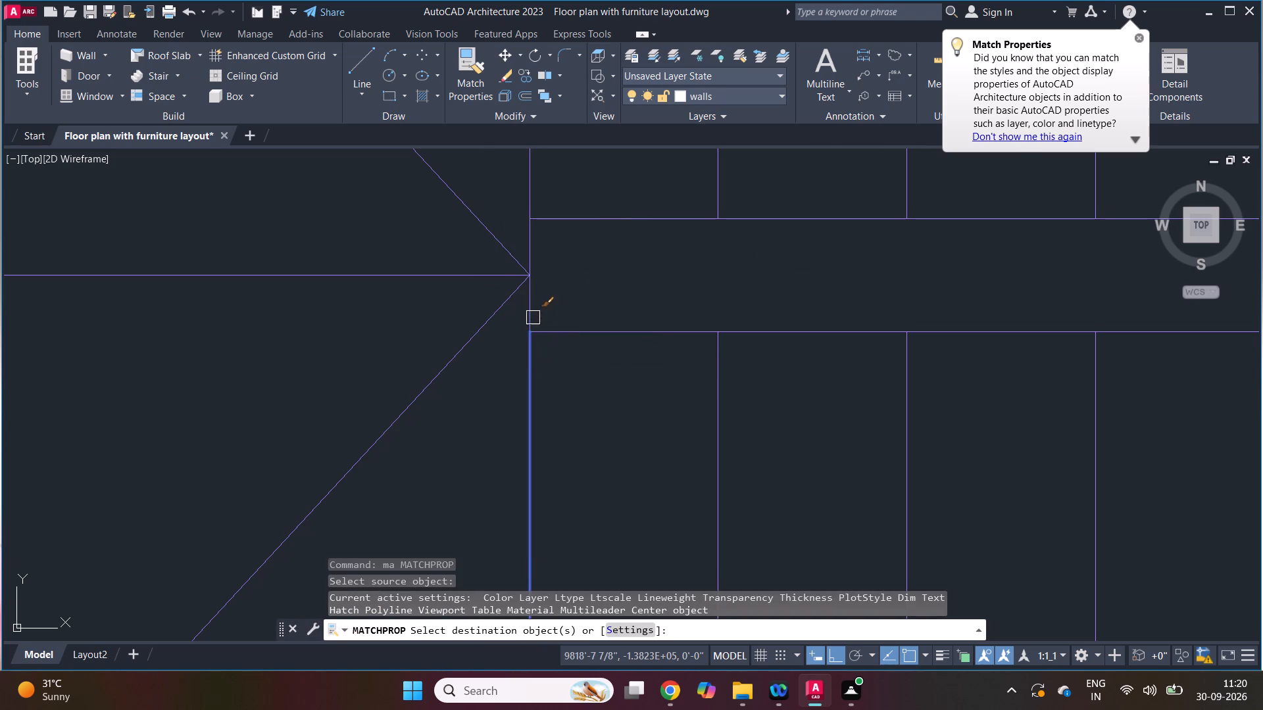
{"action": "left_click", "coordinate": [533, 316]}
{"action": "key", "text": "Escape"}
Stretch the gap's upper line and the attached upper-flight tread ends 1" downward.
{"action": "scroll", "coordinate": [501, 347], "scroll_direction": "down", "scroll_amount": 2}
{"action": "key", "text": "s"}
{"action": "key", "text": "space"}
{"action": "scroll", "coordinate": [666, 342], "scroll_direction": "down", "scroll_amount": 2}
{"action": "scroll", "coordinate": [856, 331], "scroll_direction": "up", "scroll_amount": 2}
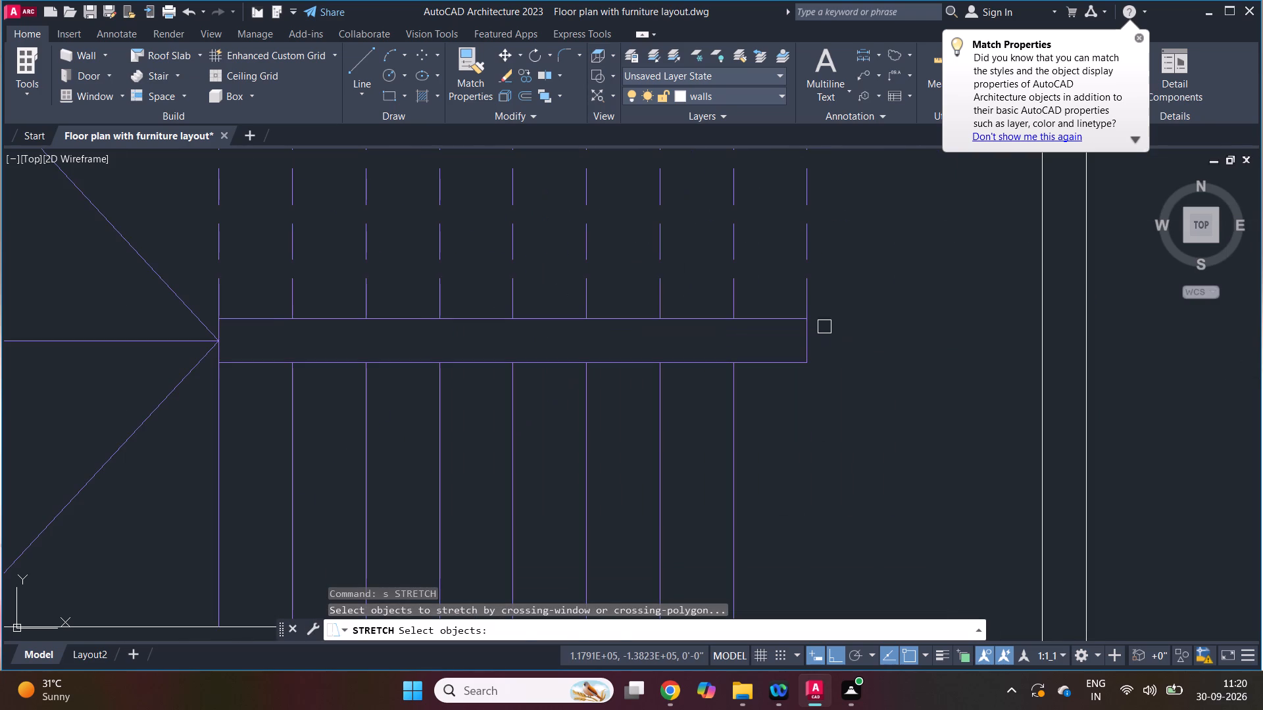
{"action": "left_click", "coordinate": [824, 327]}
{"action": "left_click", "coordinate": [212, 273]}
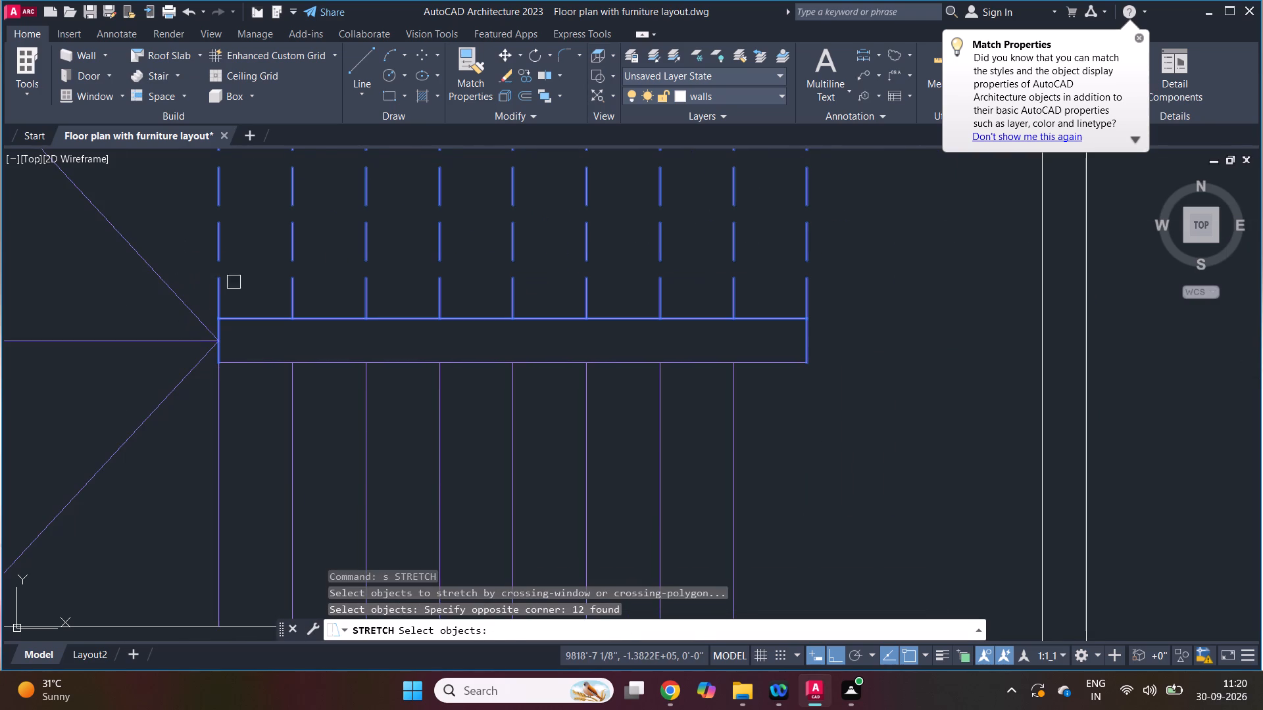
{"action": "key", "text": "space"}
{"action": "left_click_drag", "start_coordinate": [853, 414], "coordinate": [855, 420]}
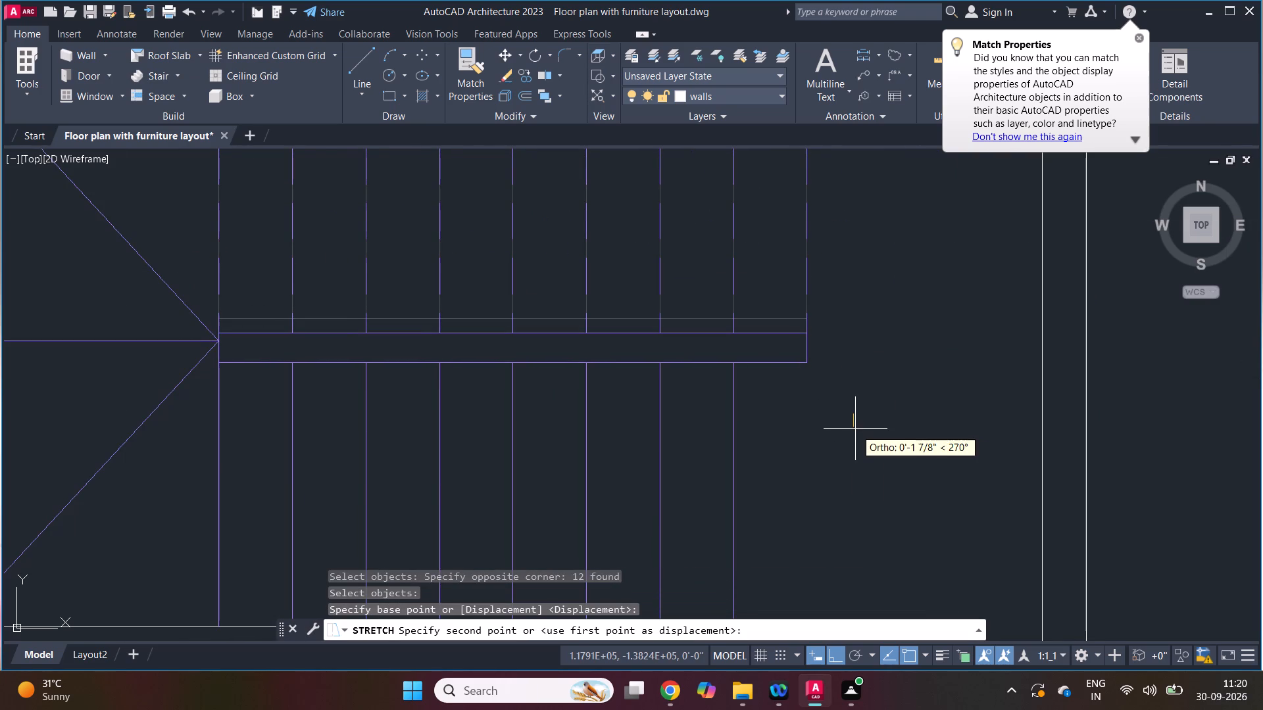
{"action": "key", "text": "1"}
{"action": "key", "text": "space"}
{"action": "key", "text": "Escape"}
Stretch the gap's lower line and the attached lower-flight tread ends 1" upward, and save the drawing.
{"action": "key", "text": "s"}
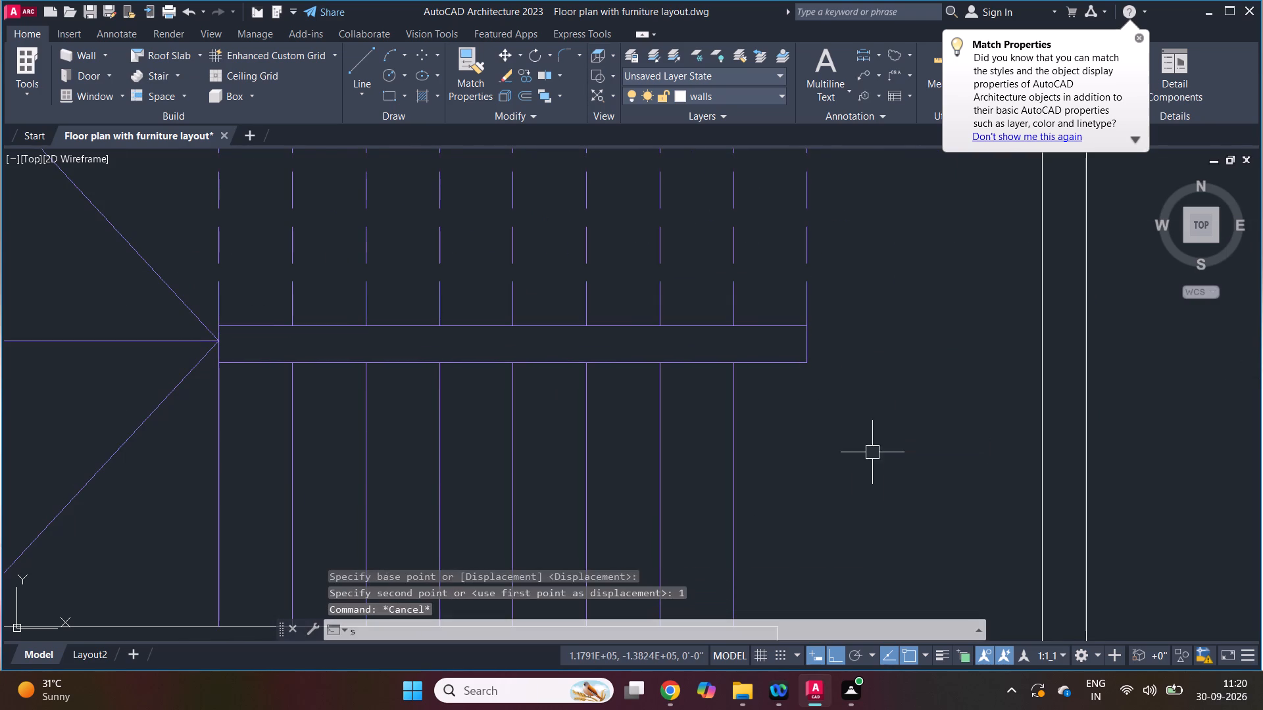
{"action": "key", "text": "space"}
{"action": "left_click_drag", "start_coordinate": [875, 458], "coordinate": [851, 444]}
{"action": "left_click", "coordinate": [212, 356]}
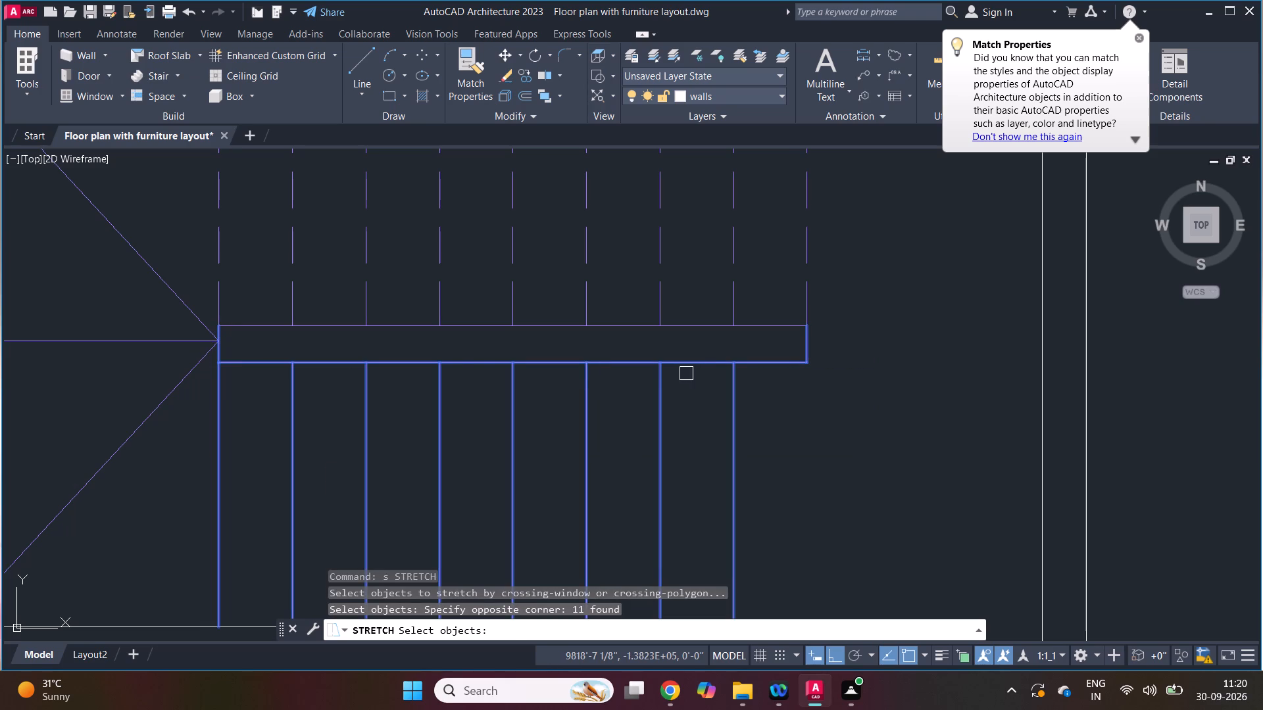
{"action": "key", "text": "space"}
{"action": "left_click", "coordinate": [876, 300]}
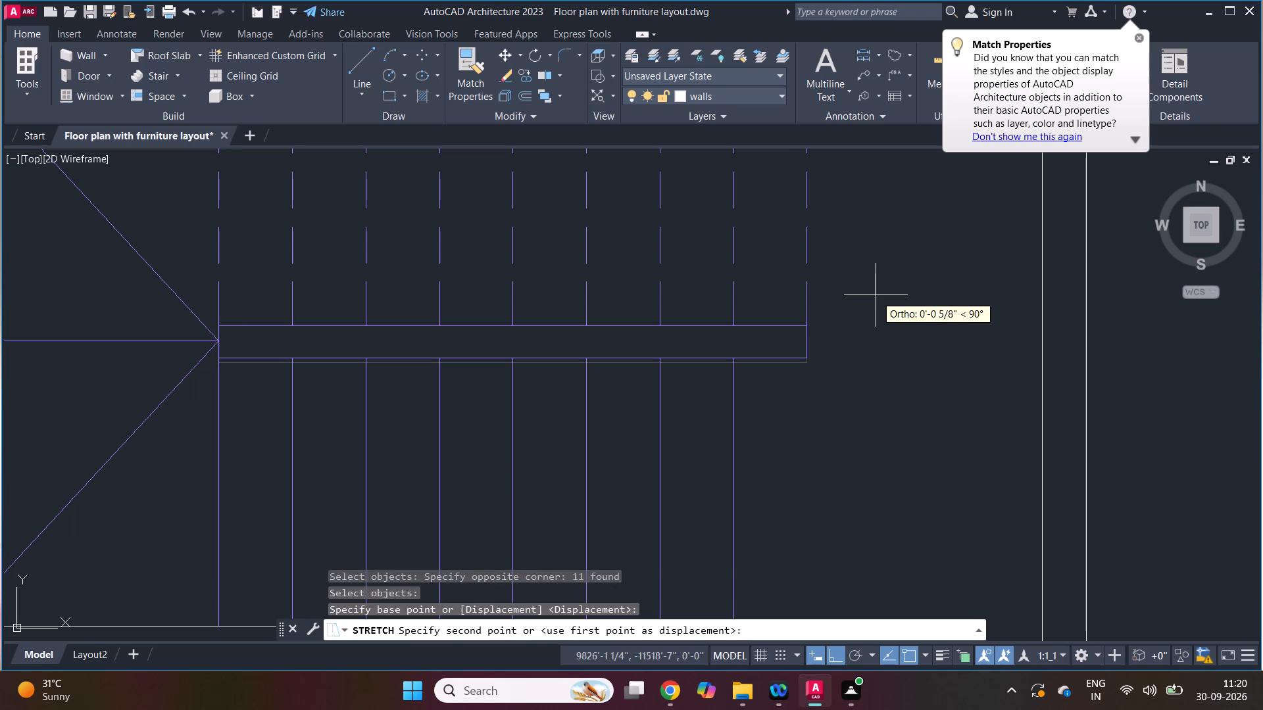
{"action": "type", "text": "1"}
{"action": "key", "text": "space"}
{"action": "scroll", "coordinate": [644, 342], "scroll_direction": "down", "scroll_amount": 1}
{"action": "key", "text": "Escape"}
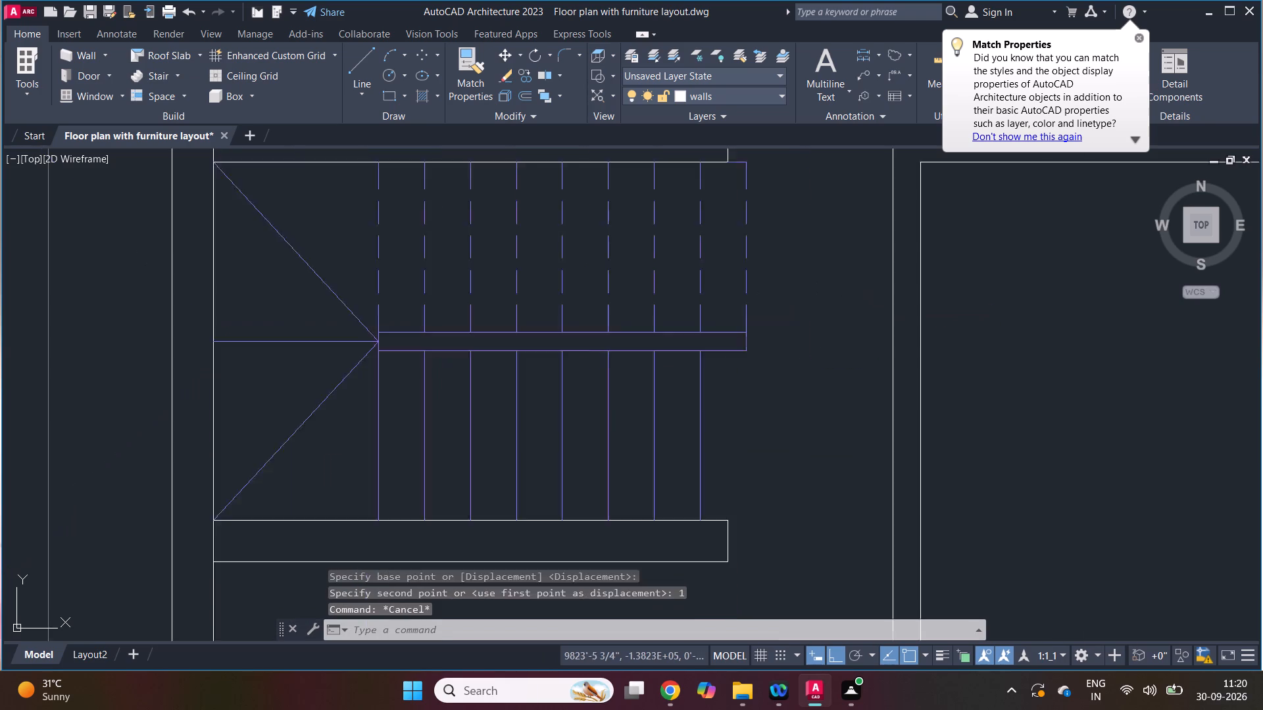
{"action": "scroll", "coordinate": [616, 356], "scroll_direction": "down", "scroll_amount": 1}
{"action": "key", "text": "Escape"}
{"action": "scroll", "coordinate": [568, 417], "scroll_direction": "down", "scroll_amount": 1}
{"action": "key", "text": "ctrl+s"}
{"action": "scroll", "coordinate": [435, 473], "scroll_direction": "up", "scroll_amount": 1}
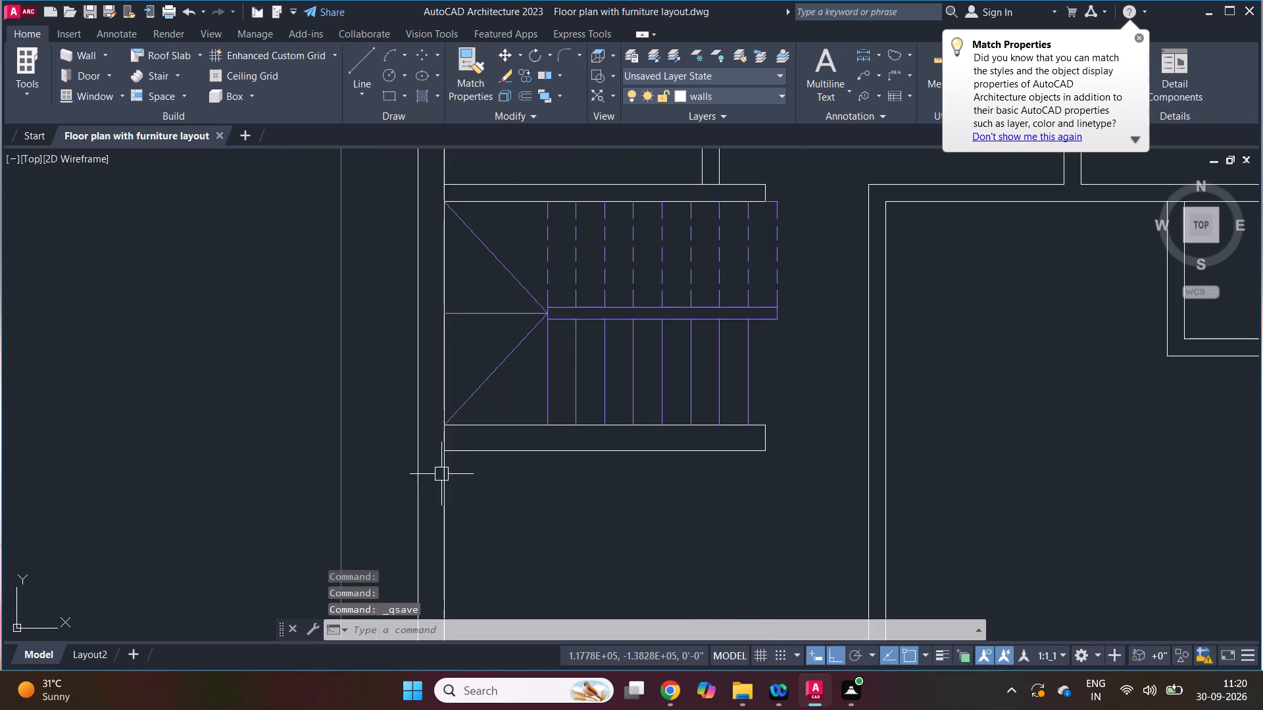
Trim the exterior wall's inner line where the lower and upper stair walls meet it, and save the drawing.
{"action": "key", "text": "t"}
{"action": "key", "text": "r"}
{"action": "key", "text": "space"}
{"action": "key", "text": "space"}
{"action": "scroll", "coordinate": [445, 442], "scroll_direction": "up", "scroll_amount": 1}
{"action": "left_click_drag", "start_coordinate": [433, 438], "coordinate": [439, 439]}
{"action": "left_click", "coordinate": [459, 440]}
{"action": "scroll", "coordinate": [466, 460], "scroll_direction": "down", "scroll_amount": 3}
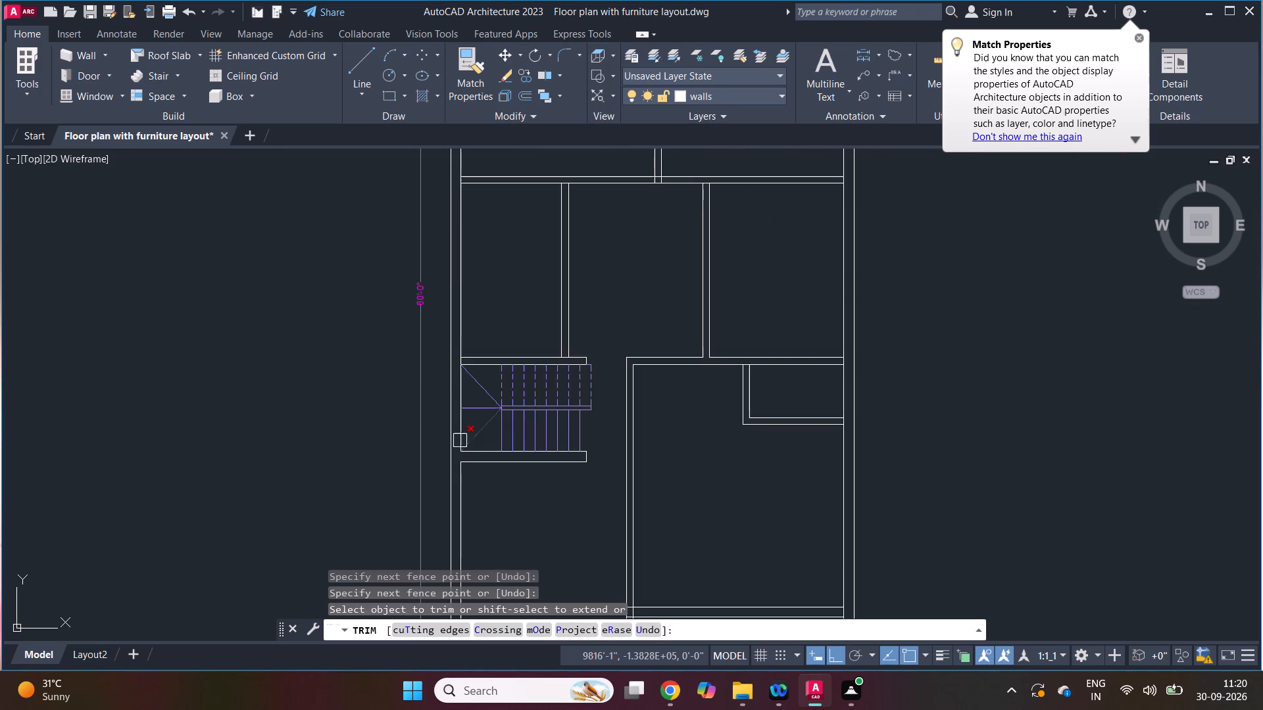
{"action": "scroll", "coordinate": [451, 354], "scroll_direction": "up", "scroll_amount": 5}
{"action": "left_click", "coordinate": [518, 414]}
{"action": "scroll", "coordinate": [500, 373], "scroll_direction": "down", "scroll_amount": 5}
{"action": "key", "text": "Escape"}
{"action": "key", "text": "Escape"}
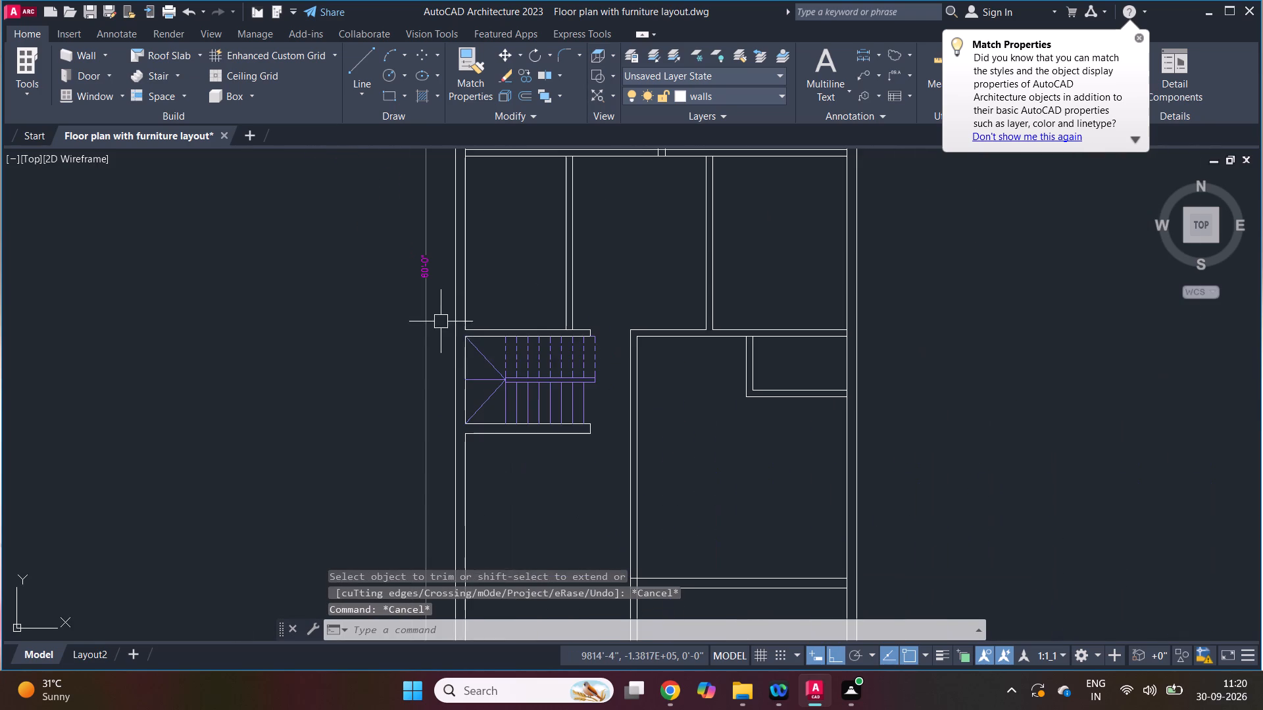
{"action": "key", "text": "ctrl+s"}
{"action": "key", "text": "Escape"}
{"action": "key", "text": "Escape"}
Following the parking area in the reference PDF, offset the parking-side lines of the living room wall and lower stair wall 12" into the parking.
{"action": "scroll", "coordinate": [558, 428], "scroll_direction": "down", "scroll_amount": 1}
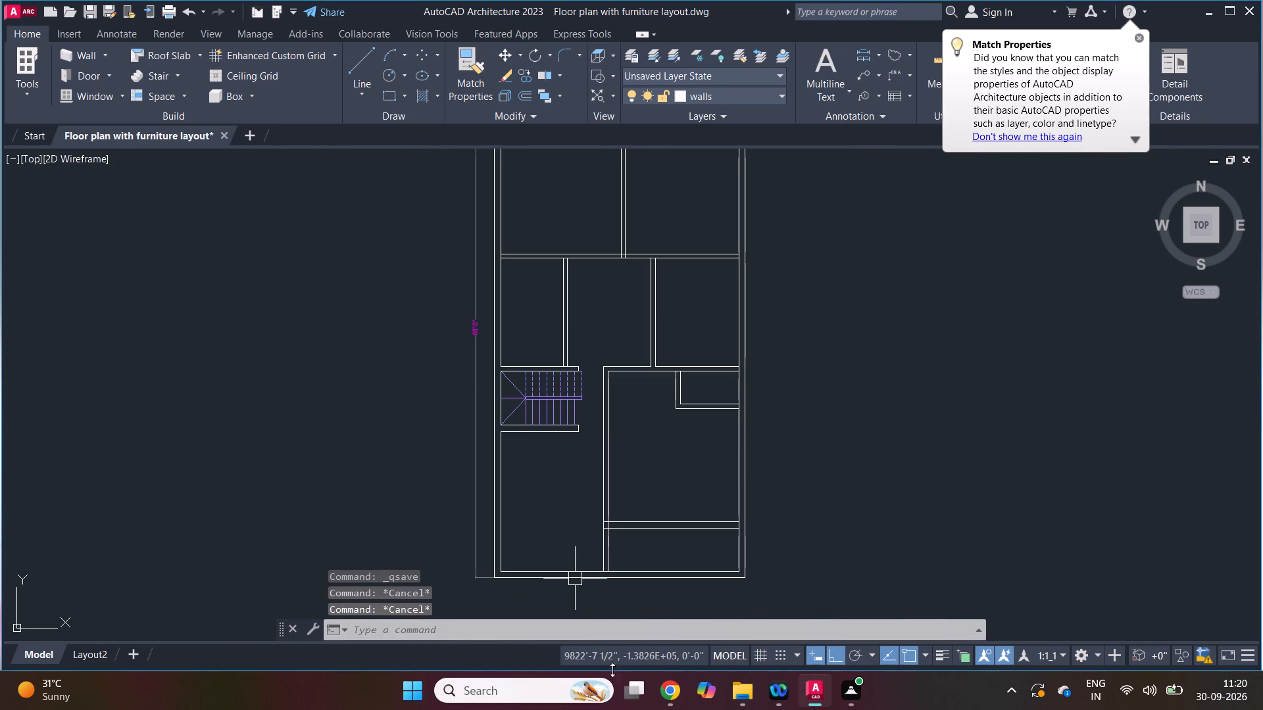
{"action": "left_click", "coordinate": [673, 694]}
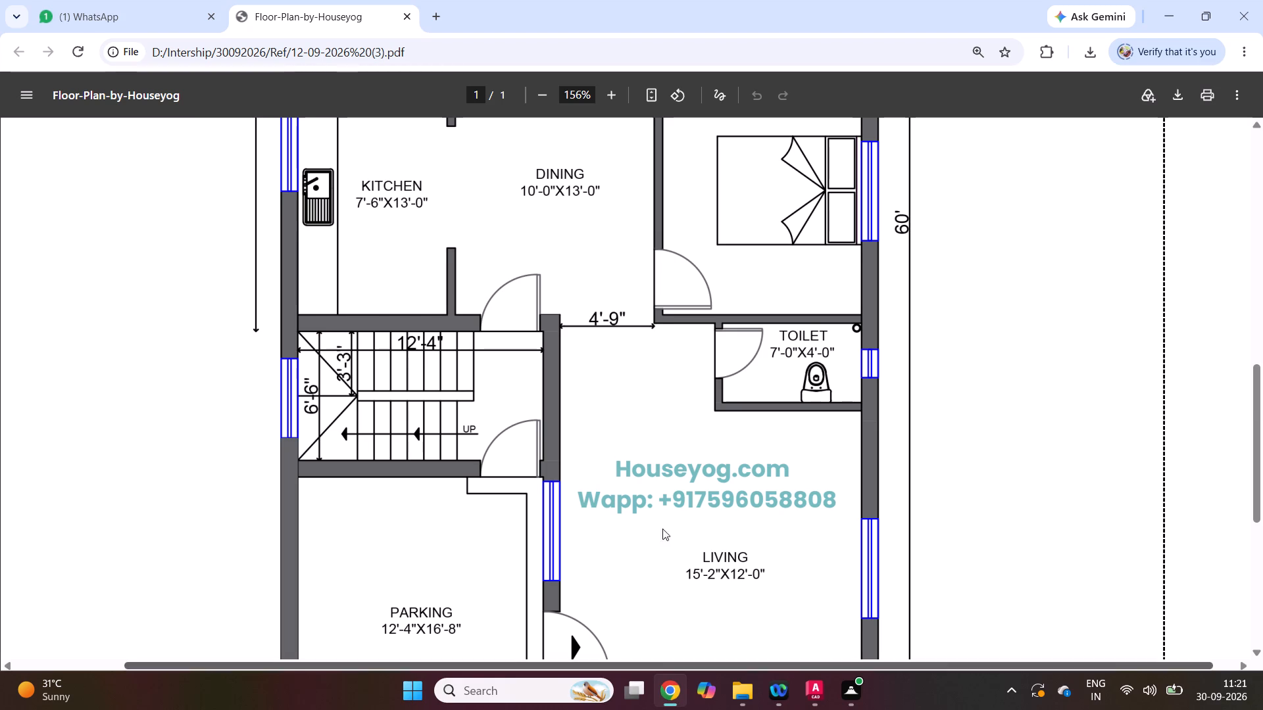
{"action": "scroll", "coordinate": [656, 471], "scroll_direction": "down", "scroll_amount": 2}
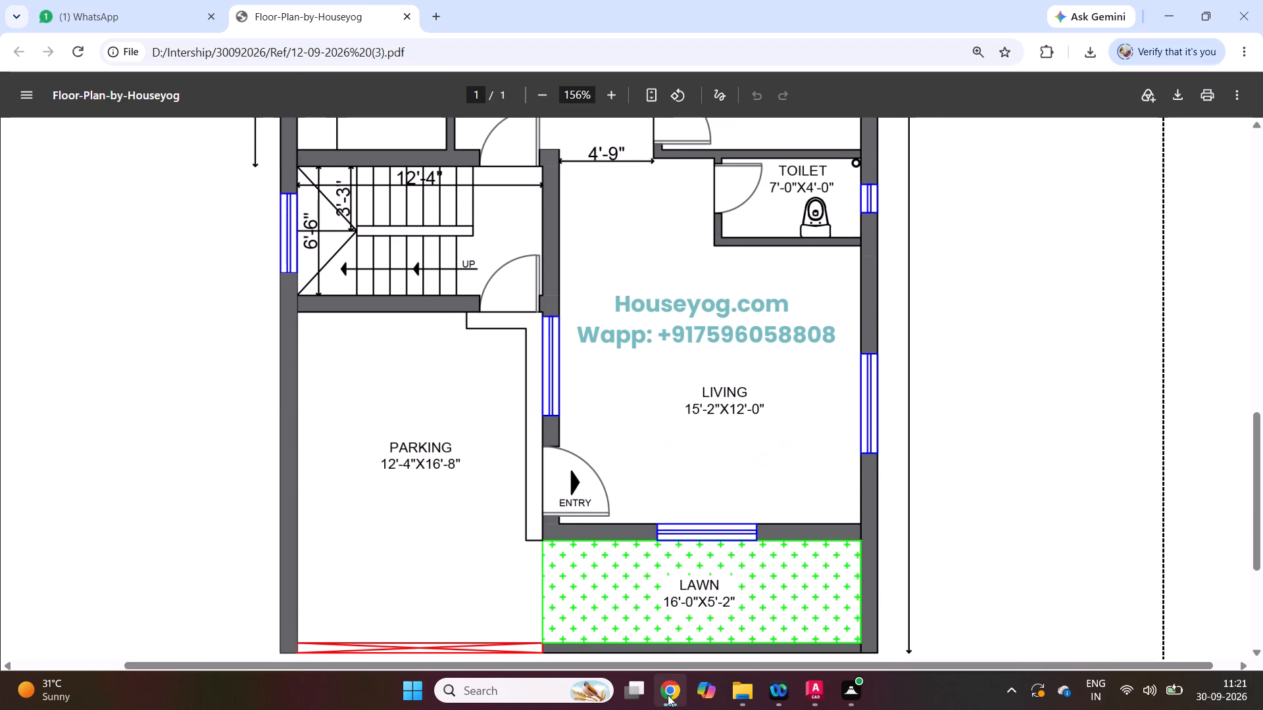
{"action": "left_click", "coordinate": [668, 695]}
{"action": "key", "text": "Escape"}
{"action": "scroll", "coordinate": [599, 519], "scroll_direction": "up", "scroll_amount": 2}
{"action": "key", "text": "ctrl+s"}
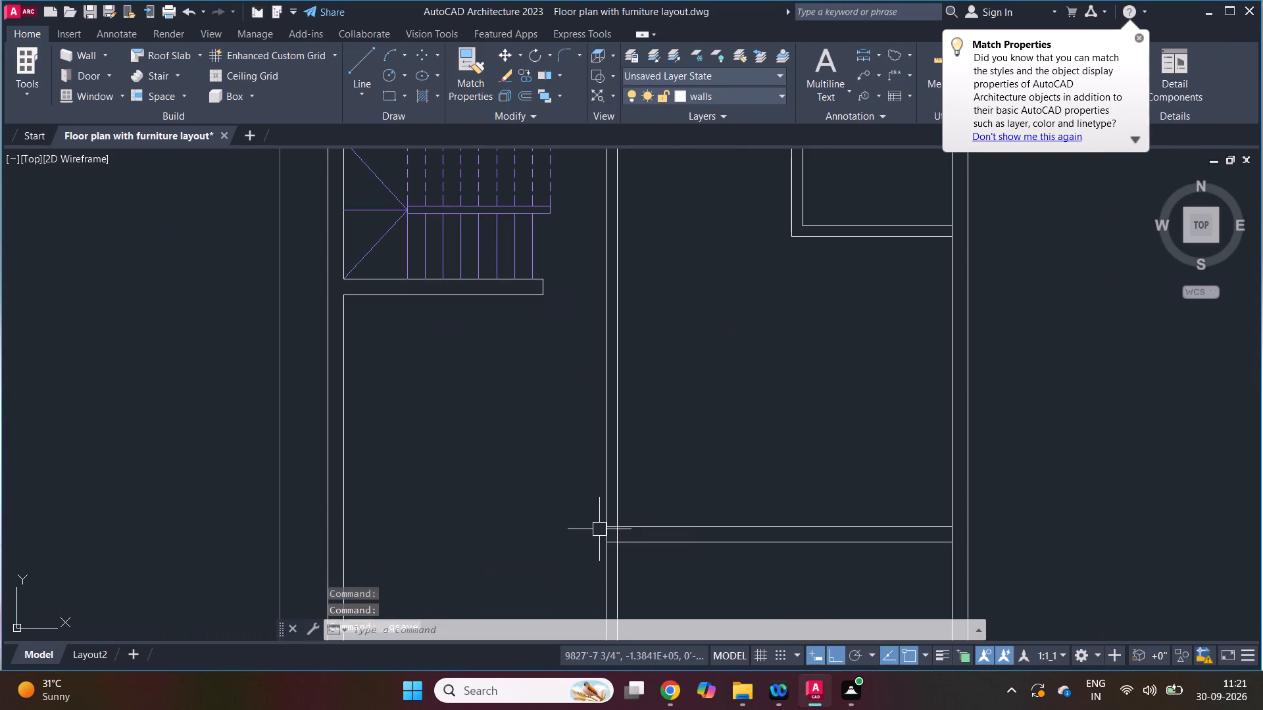
{"action": "type", "text": "z"}
{"action": "key", "text": "space"}
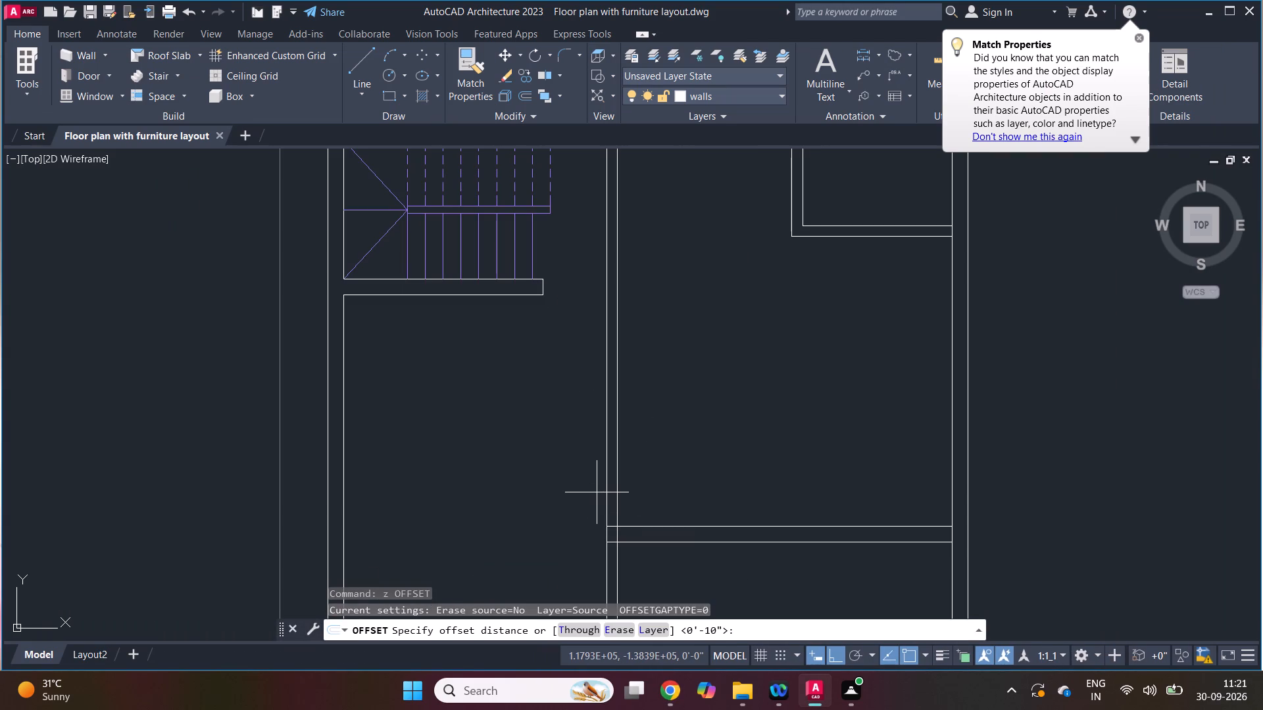
{"action": "key", "text": "1"}
{"action": "key", "text": "2"}
{"action": "key", "text": "space"}
{"action": "left_click", "coordinate": [607, 471]}
{"action": "left_click", "coordinate": [578, 476]}
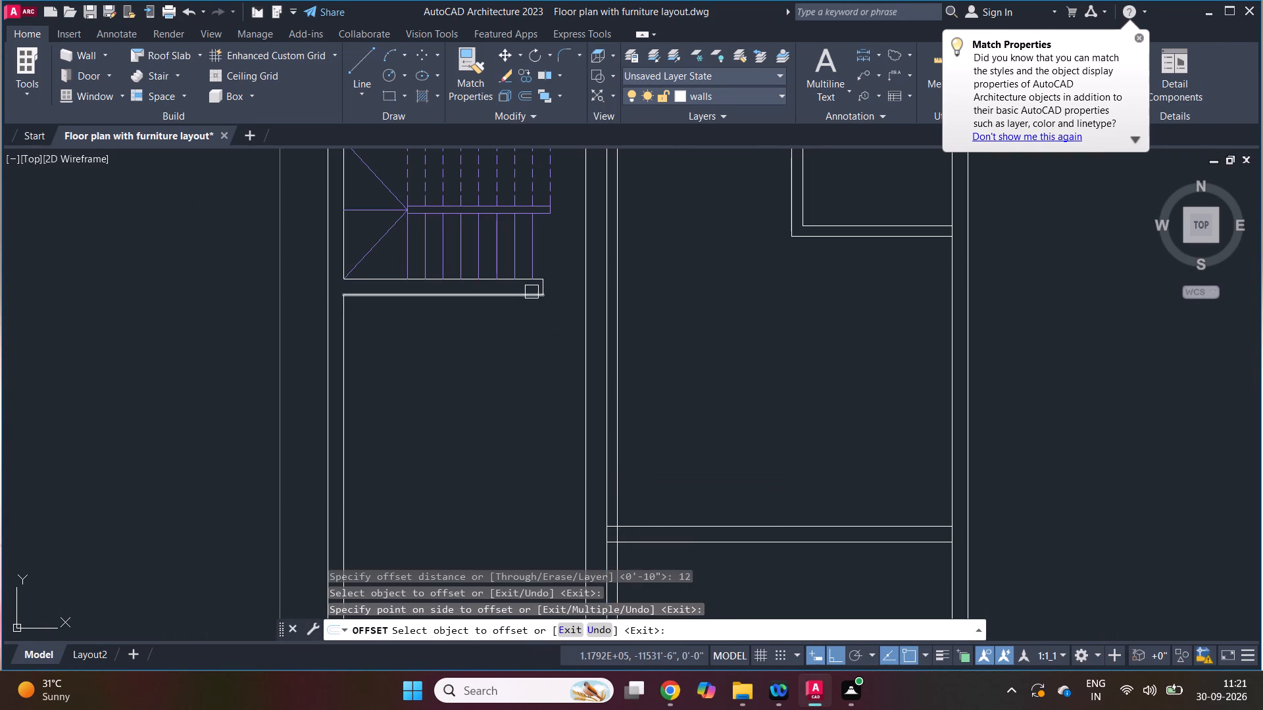
{"action": "left_click", "coordinate": [526, 300]}
{"action": "left_click", "coordinate": [522, 316]}
{"action": "key", "text": "Escape"}
Fillet the two offset lines in the parking area into a square corner with zero radius.
{"action": "key", "text": "f"}
{"action": "key", "text": "space"}
{"action": "left_click", "coordinate": [528, 317]}
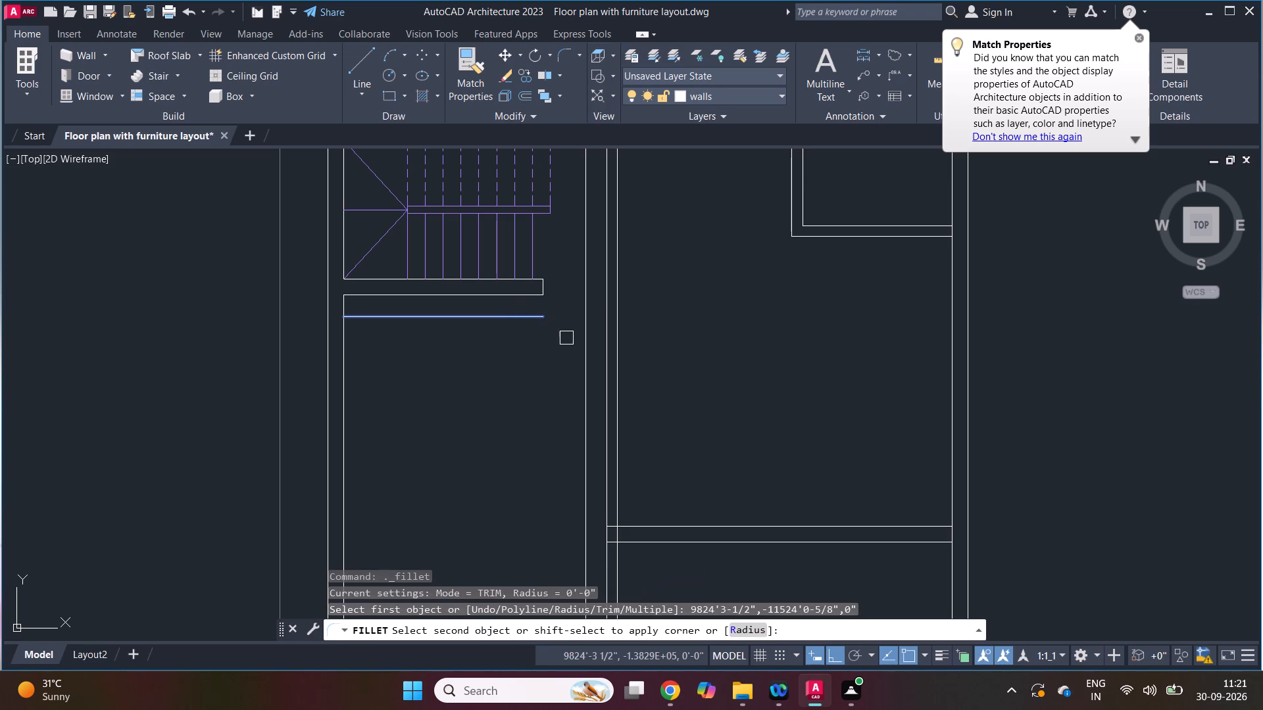
{"action": "left_click", "coordinate": [583, 374]}
{"action": "scroll", "coordinate": [574, 360], "scroll_direction": "down", "scroll_amount": 2}
{"action": "key", "text": "Escape"}
{"action": "scroll", "coordinate": [579, 441], "scroll_direction": "up", "scroll_amount": 2}
{"action": "key", "text": "Escape"}
{"action": "scroll", "coordinate": [595, 436], "scroll_direction": "up", "scroll_amount": 2}
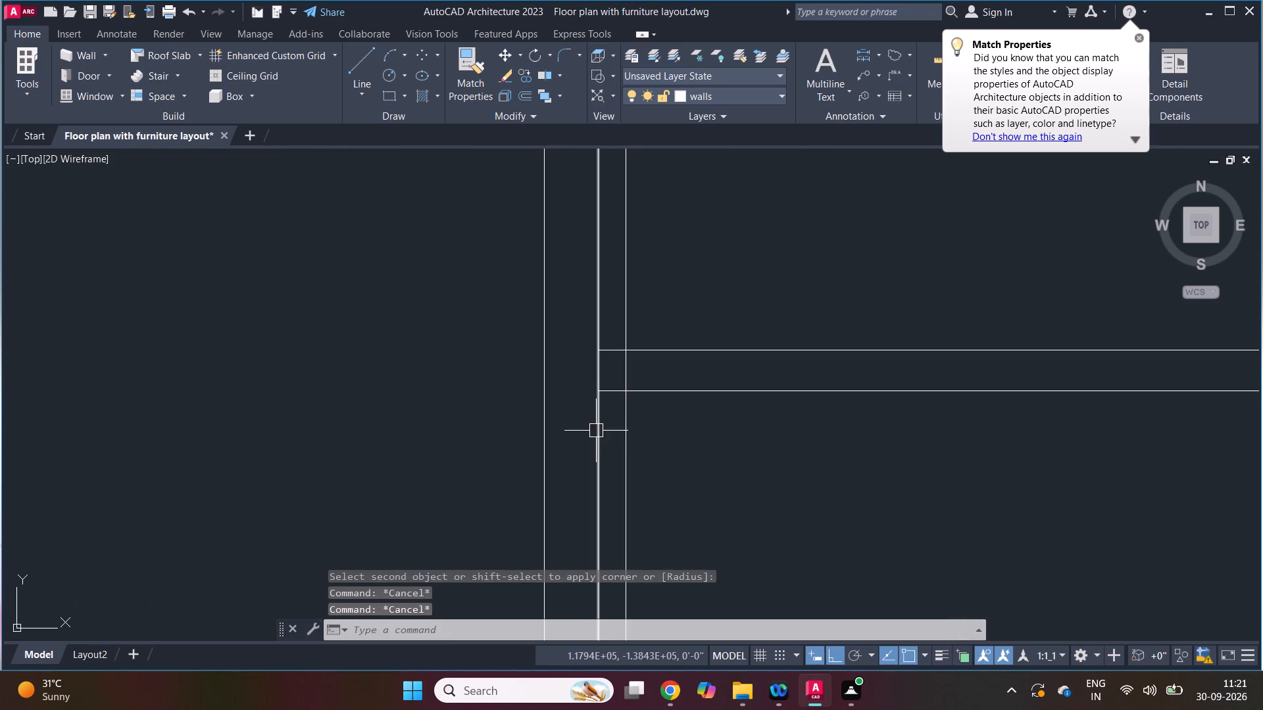
Draw a horizontal line from the living room's lower wall corner to the vertical offset line in the parking area.
{"action": "key", "text": "l"}
{"action": "key", "text": "space"}
{"action": "left_click", "coordinate": [598, 394]}
{"action": "left_click", "coordinate": [549, 393]}
{"action": "key", "text": "Escape"}
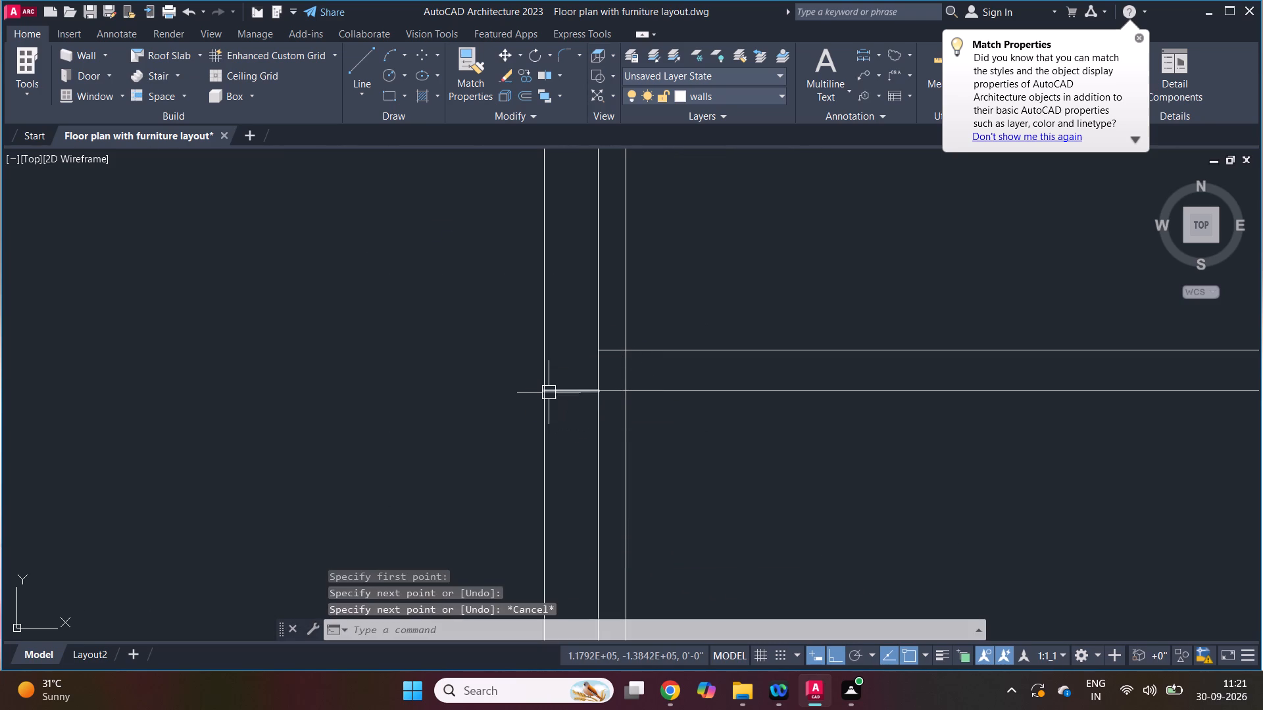
Trim the vertical offset line below the short closing line at the living room's lower wall.
{"action": "scroll", "coordinate": [550, 391], "scroll_direction": "down", "scroll_amount": 2}
{"action": "key", "text": "t"}
{"action": "key", "text": "r"}
{"action": "key", "text": "space"}
{"action": "key", "text": "space"}
{"action": "left_click", "coordinate": [551, 425]}
{"action": "scroll", "coordinate": [547, 449], "scroll_direction": "down", "scroll_amount": 2}
{"action": "key", "text": "Escape"}
{"action": "key", "text": "Escape"}
Draw a vertical line from the lower stair wall's end corner down to the horizontal offset line in the parking area.
{"action": "scroll", "coordinate": [523, 330], "scroll_direction": "up", "scroll_amount": 3}
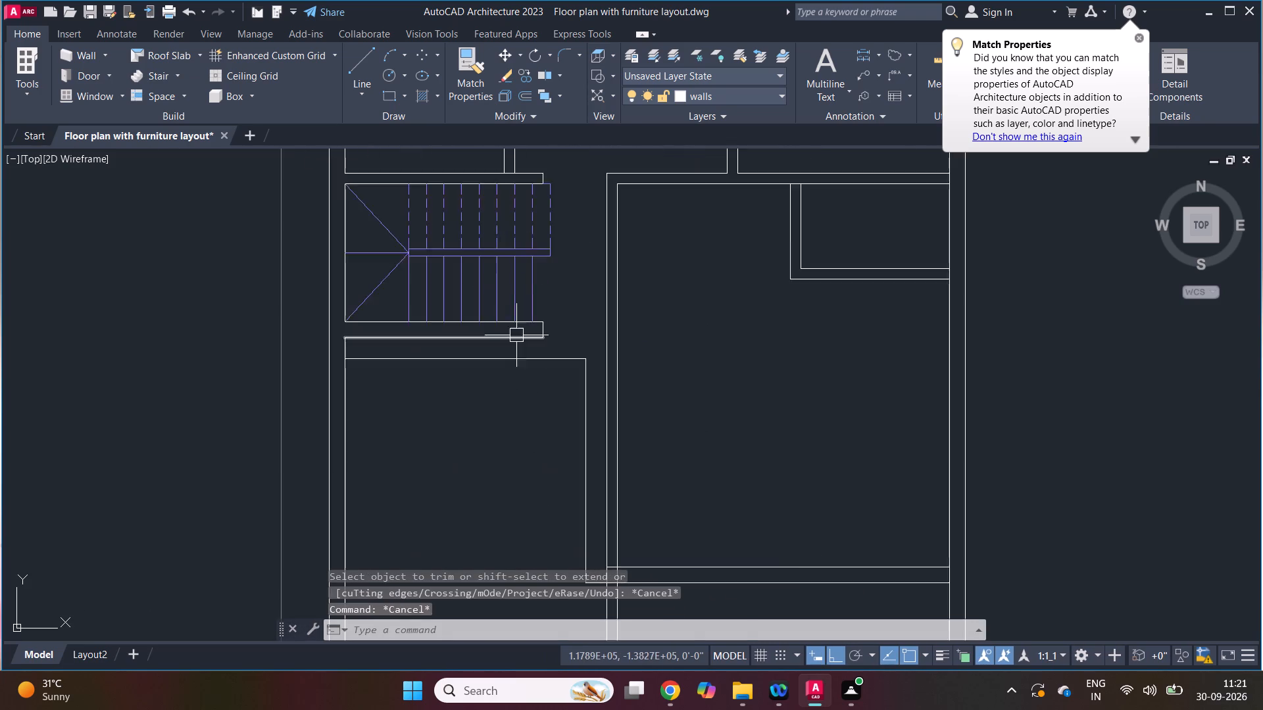
{"action": "scroll", "coordinate": [516, 337], "scroll_direction": "up", "scroll_amount": 1}
{"action": "key", "text": "l"}
{"action": "key", "text": "space"}
{"action": "left_click", "coordinate": [583, 339]}
{"action": "left_click", "coordinate": [585, 387]}
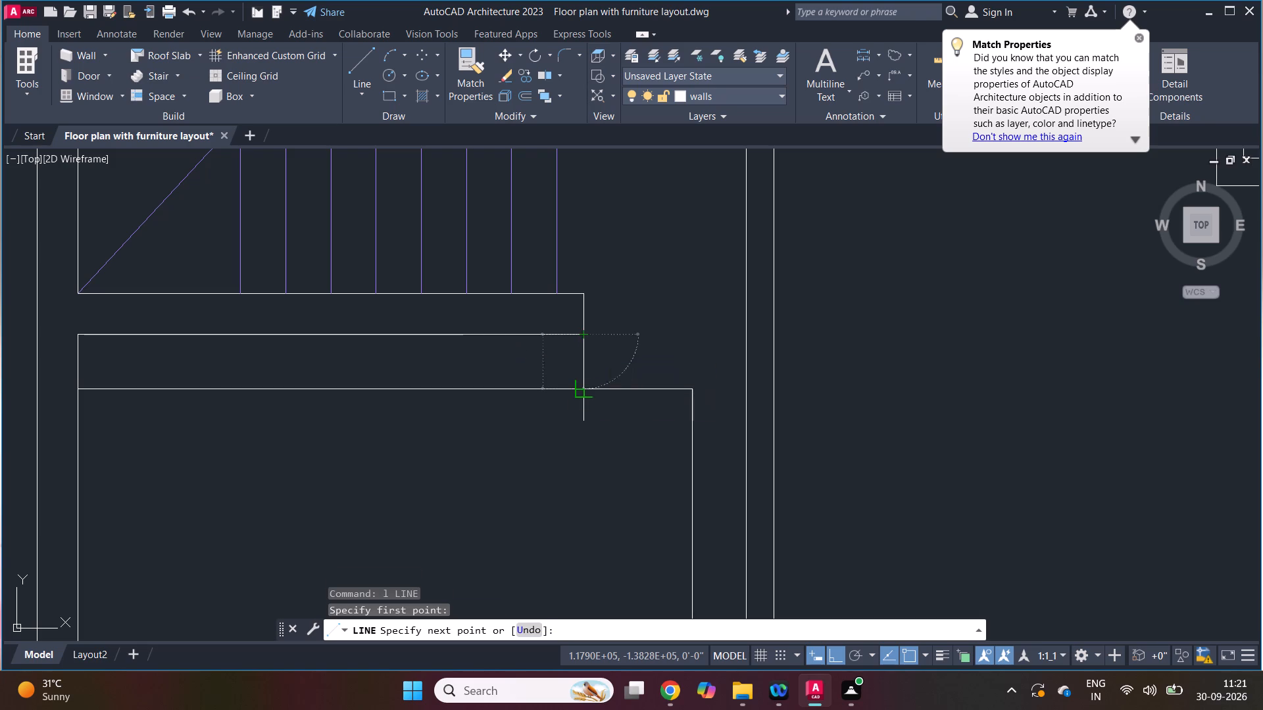
Move the short vertical line below the lower stair wall 12 inches horizontally, away from the living room.
{"action": "key", "text": "Escape"}
{"action": "left_click", "coordinate": [664, 688]}
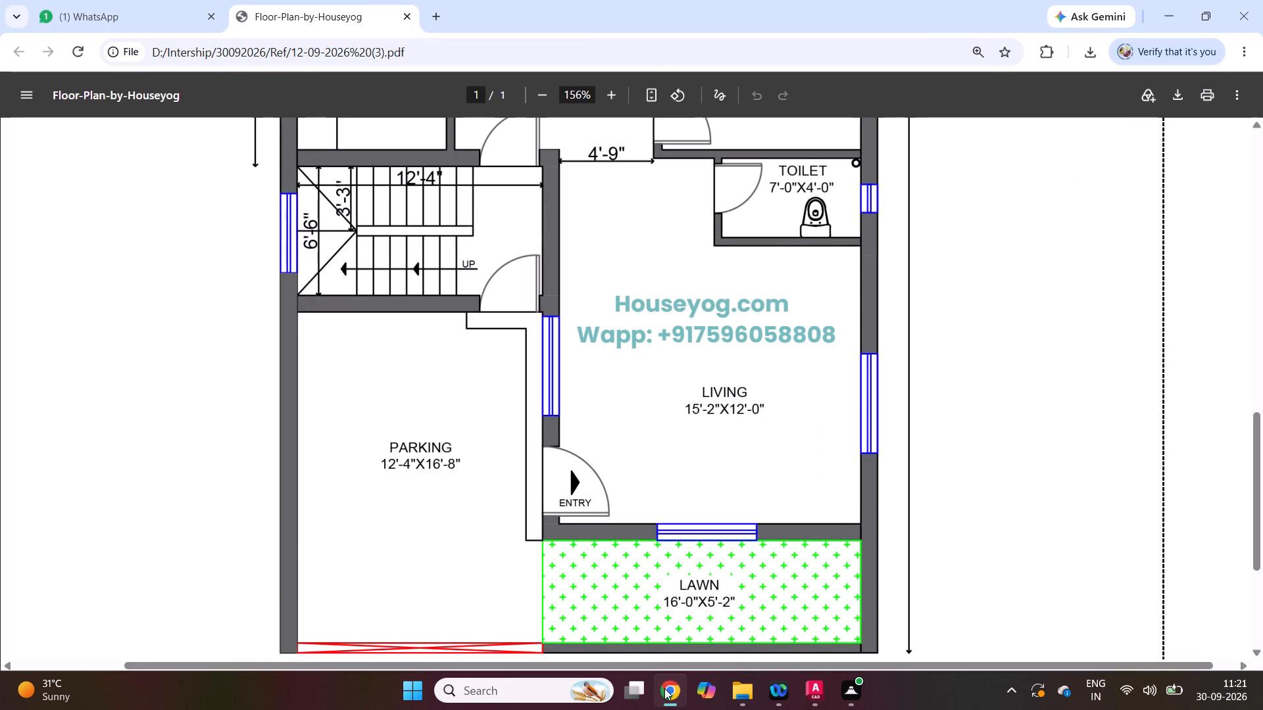
{"action": "left_click", "coordinate": [664, 688]}
{"action": "key", "text": "Escape"}
{"action": "scroll", "coordinate": [585, 334], "scroll_direction": "up", "scroll_amount": 1}
{"action": "key", "text": "m"}
{"action": "key", "text": "space"}
{"action": "left_click_drag", "start_coordinate": [608, 367], "coordinate": [577, 375]}
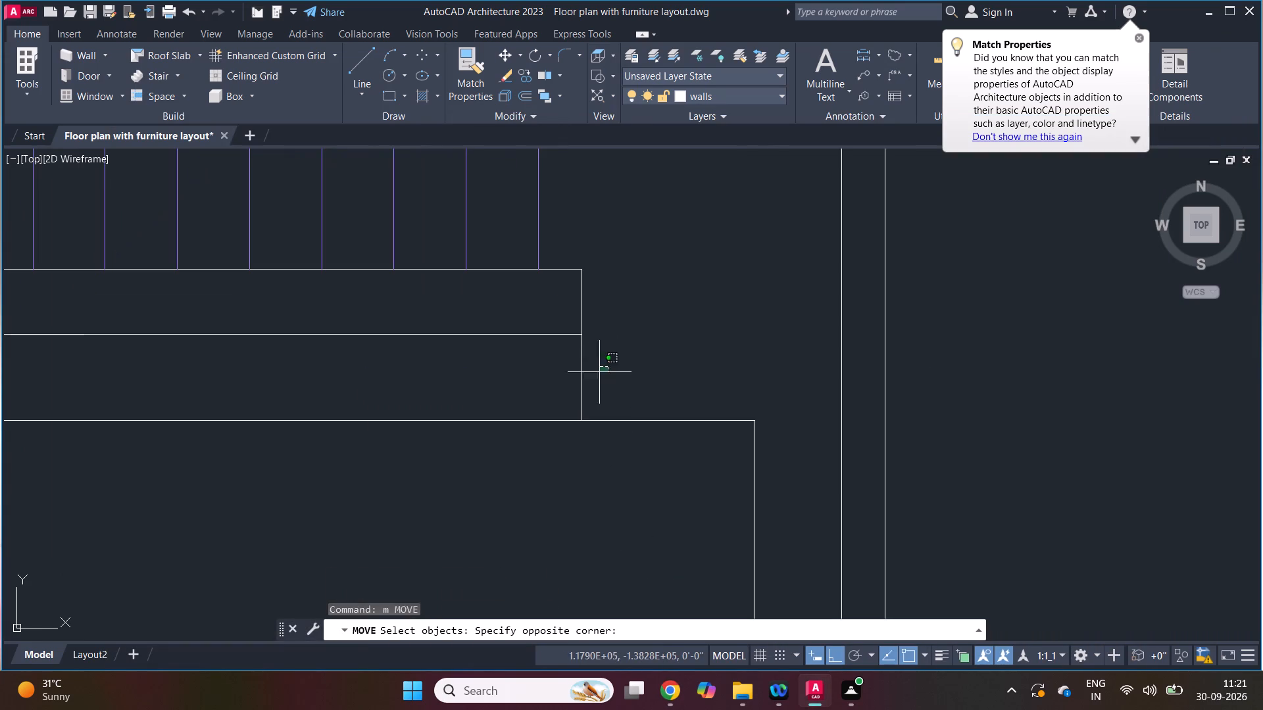
{"action": "left_click_drag", "start_coordinate": [577, 375], "coordinate": [541, 378]}
{"action": "left_click", "coordinate": [541, 378]}
{"action": "key", "text": "space"}
{"action": "left_click_drag", "start_coordinate": [552, 481], "coordinate": [543, 481]}
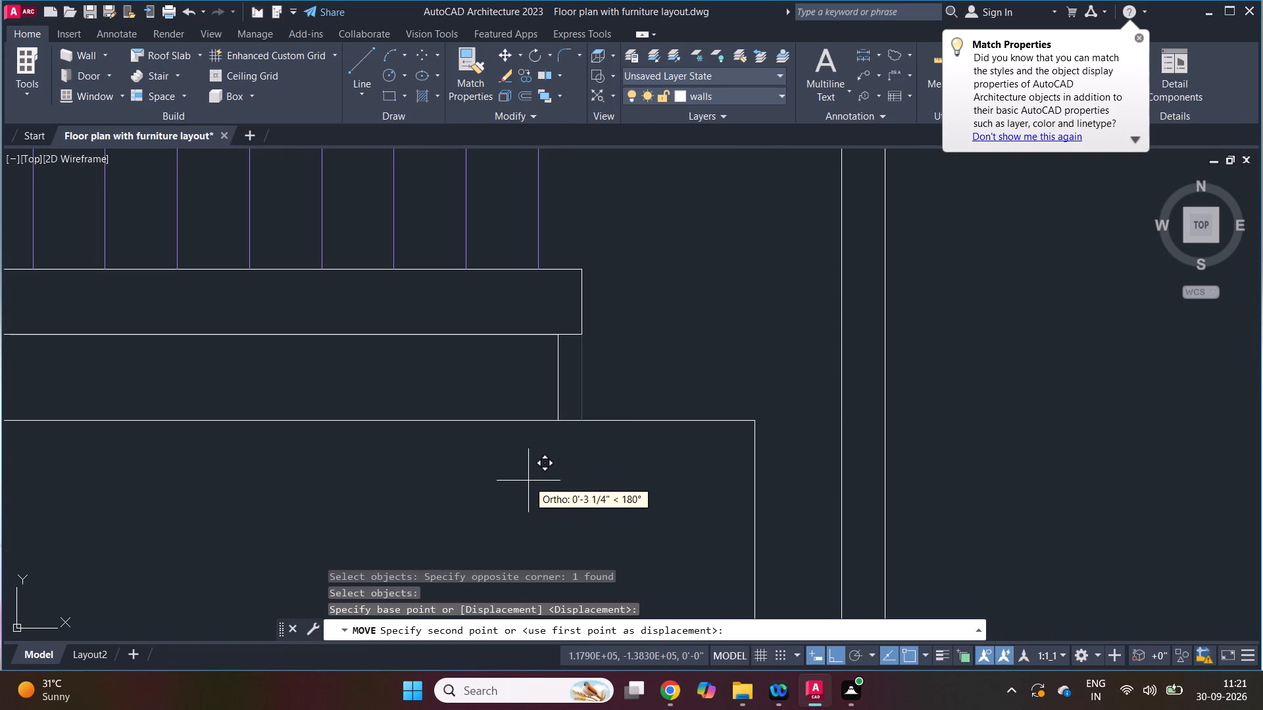
{"action": "type", "text": "12"}
{"action": "key", "text": "space"}
{"action": "key", "text": "Escape"}
Trim the horizontal offset line in the parking area beyond the moved short vertical line.
{"action": "key", "text": "t"}
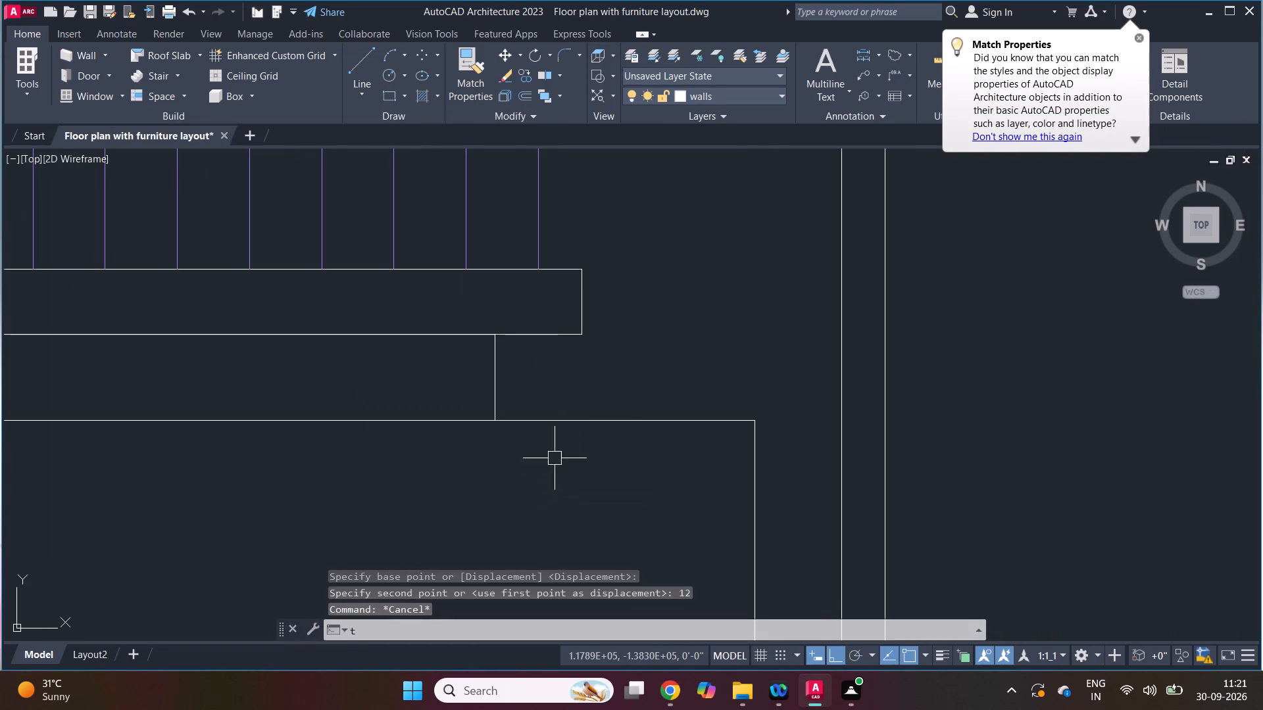
{"action": "key", "text": "r"}
{"action": "key", "text": "space"}
{"action": "scroll", "coordinate": [646, 410], "scroll_direction": "down", "scroll_amount": 2}
{"action": "key", "text": "space"}
{"action": "left_click", "coordinate": [555, 413]}
{"action": "key", "text": "Escape"}
Match the properties of a stair tread line onto all the lines of the parking step outline.
{"action": "scroll", "coordinate": [554, 413], "scroll_direction": "down", "scroll_amount": 2}
{"action": "key", "text": "m"}
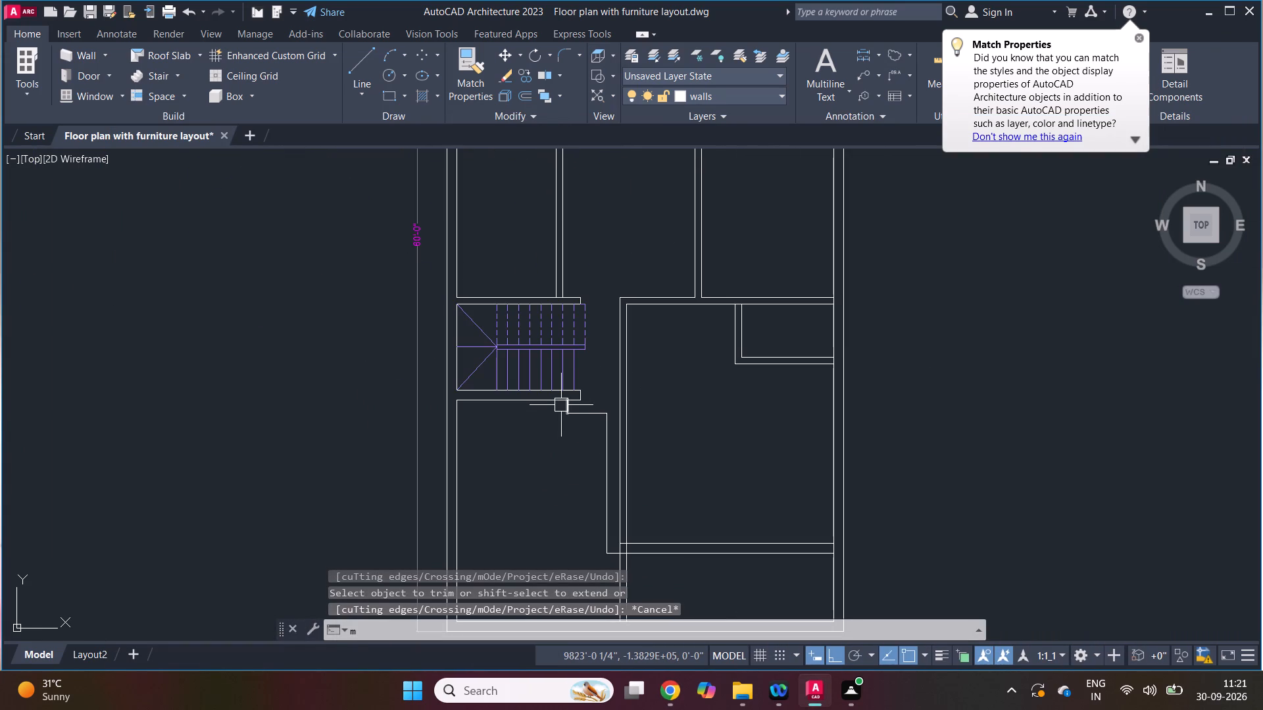
{"action": "key", "text": "a"}
{"action": "key", "text": "space"}
{"action": "scroll", "coordinate": [585, 346], "scroll_direction": "up", "scroll_amount": 1}
{"action": "left_click", "coordinate": [568, 378]}
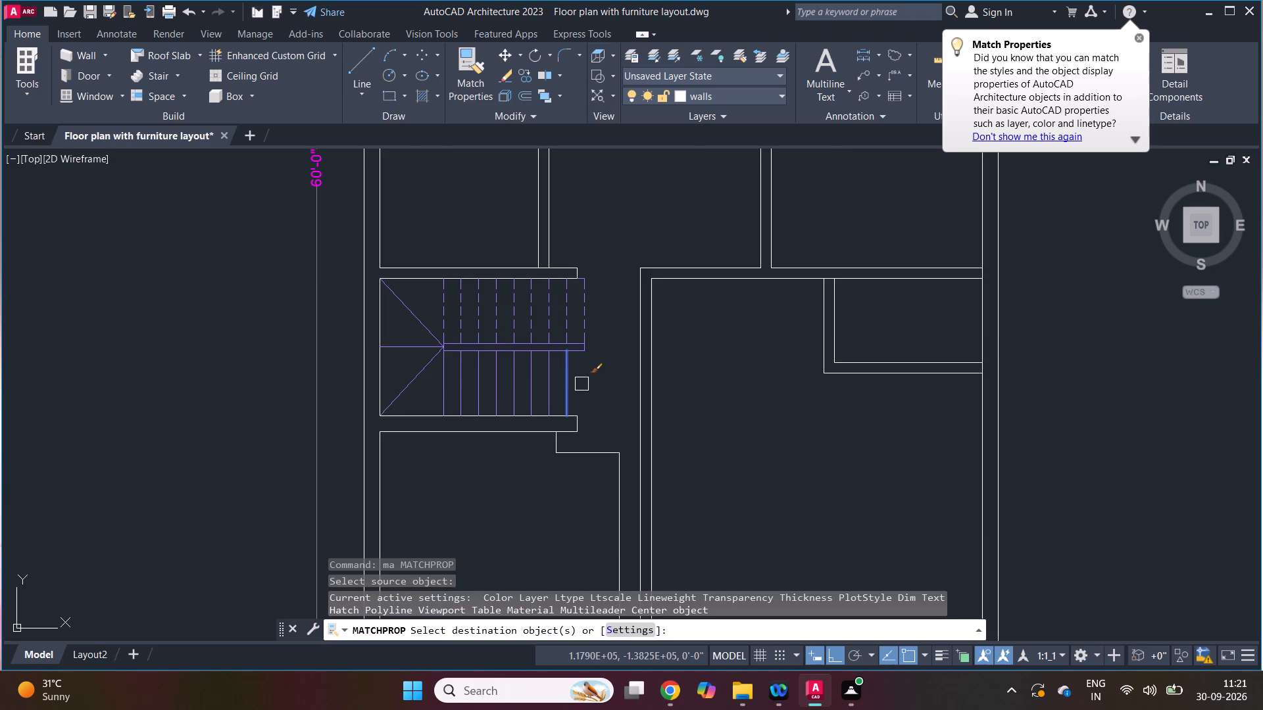
{"action": "scroll", "coordinate": [612, 447], "scroll_direction": "up", "scroll_amount": 1}
{"action": "left_click_drag", "start_coordinate": [626, 438], "coordinate": [624, 452]}
{"action": "left_click_drag", "start_coordinate": [597, 475], "coordinate": [585, 479]}
{"action": "left_click", "coordinate": [522, 442]}
{"action": "scroll", "coordinate": [572, 419], "scroll_direction": "down", "scroll_amount": 3}
{"action": "scroll", "coordinate": [610, 532], "scroll_direction": "up", "scroll_amount": 4}
{"action": "left_click_drag", "start_coordinate": [597, 448], "coordinate": [594, 427]}
{"action": "left_click", "coordinate": [573, 389]}
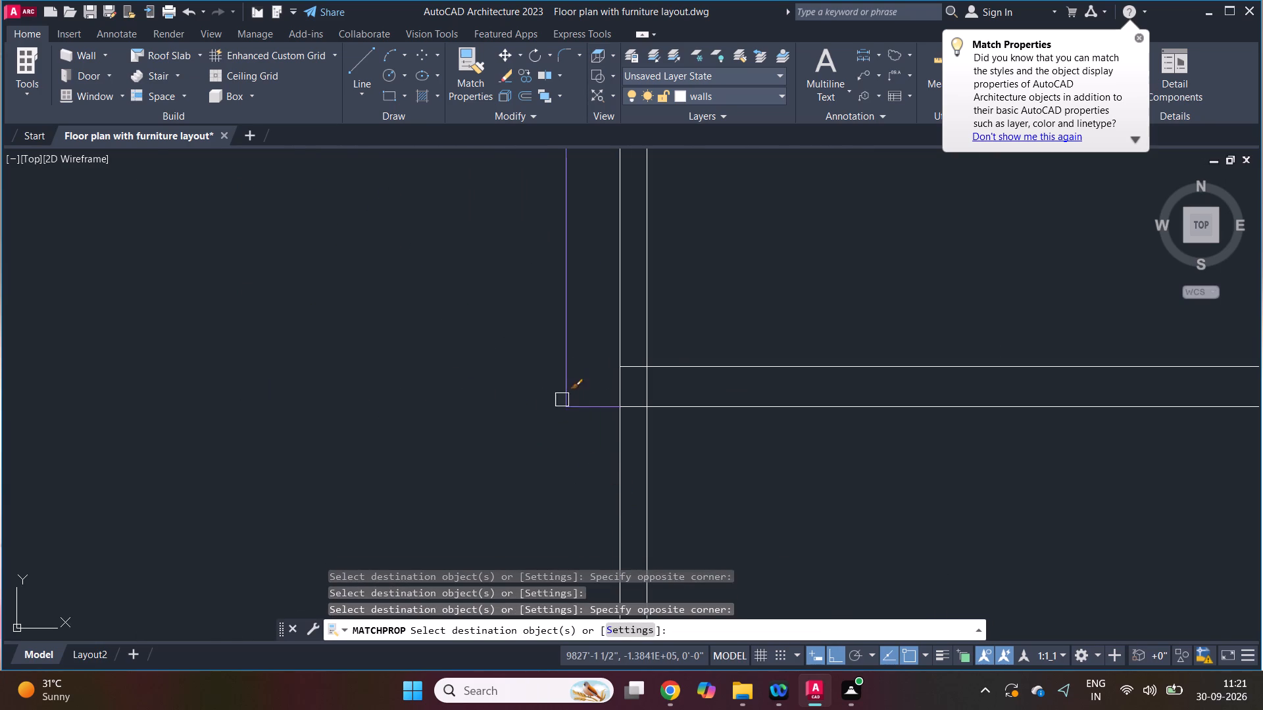
{"action": "key", "text": "Escape"}
{"action": "scroll", "coordinate": [558, 423], "scroll_direction": "down", "scroll_amount": 3}
{"action": "key", "text": "Escape"}
{"action": "key", "text": "Escape"}
{"action": "key", "text": "Escape"}
Trim the living room wall lines below its lower wall and clean up the overlap at the wall corner, following the reference PDF.
{"action": "left_click", "coordinate": [666, 695]}
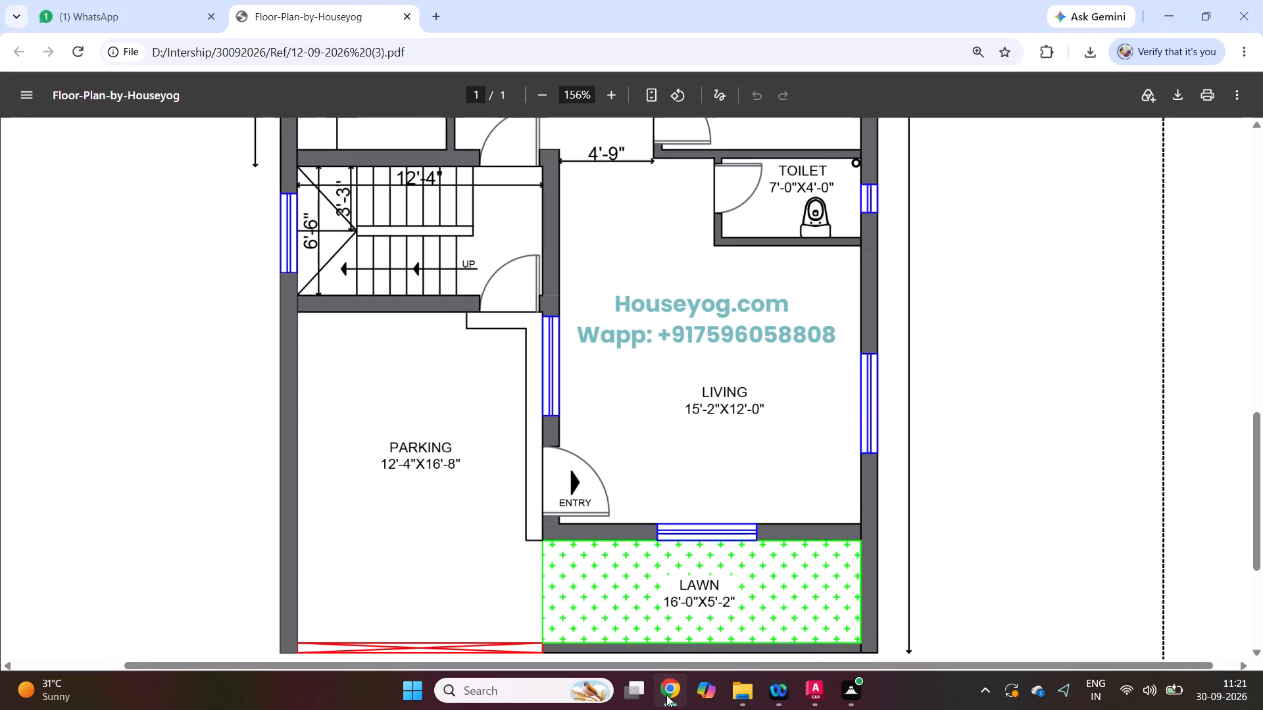
{"action": "left_click", "coordinate": [666, 695]}
{"action": "key", "text": "Escape"}
{"action": "scroll", "coordinate": [583, 460], "scroll_direction": "up", "scroll_amount": 2}
{"action": "type", "text": "tr"}
{"action": "key", "text": "space"}
{"action": "key", "text": "space"}
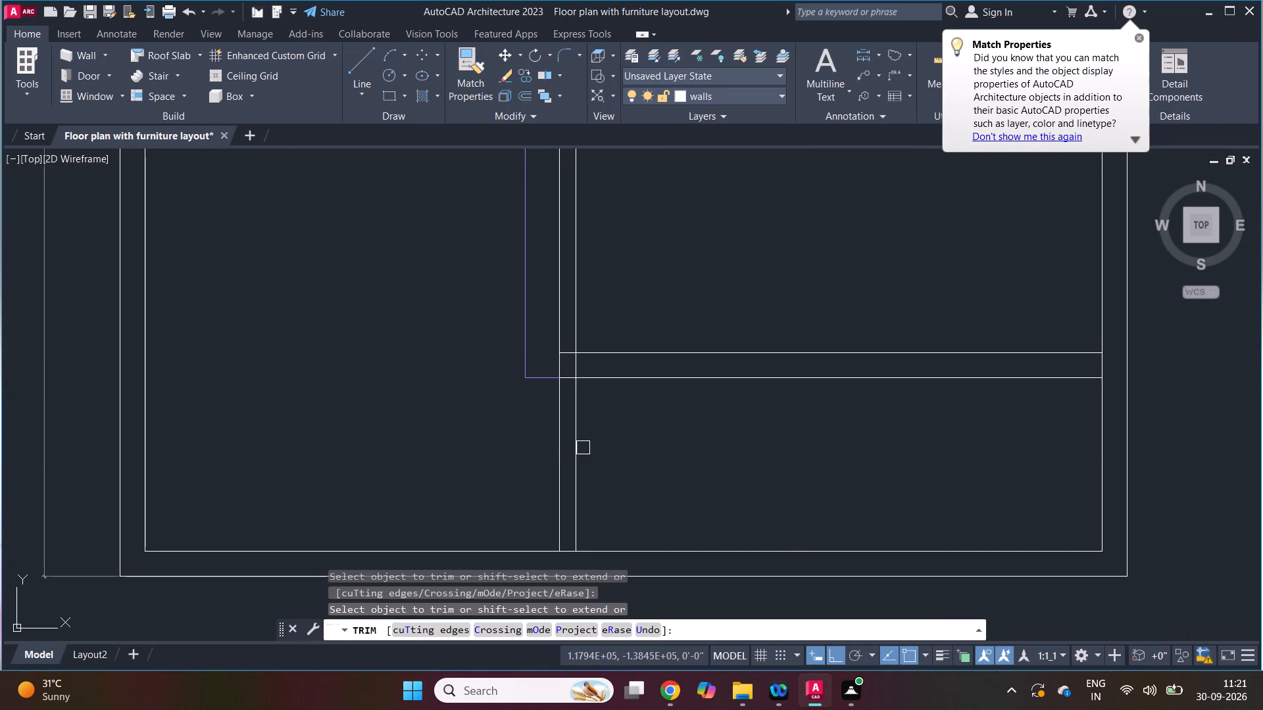
{"action": "left_click", "coordinate": [581, 450]}
{"action": "left_click", "coordinate": [557, 475]}
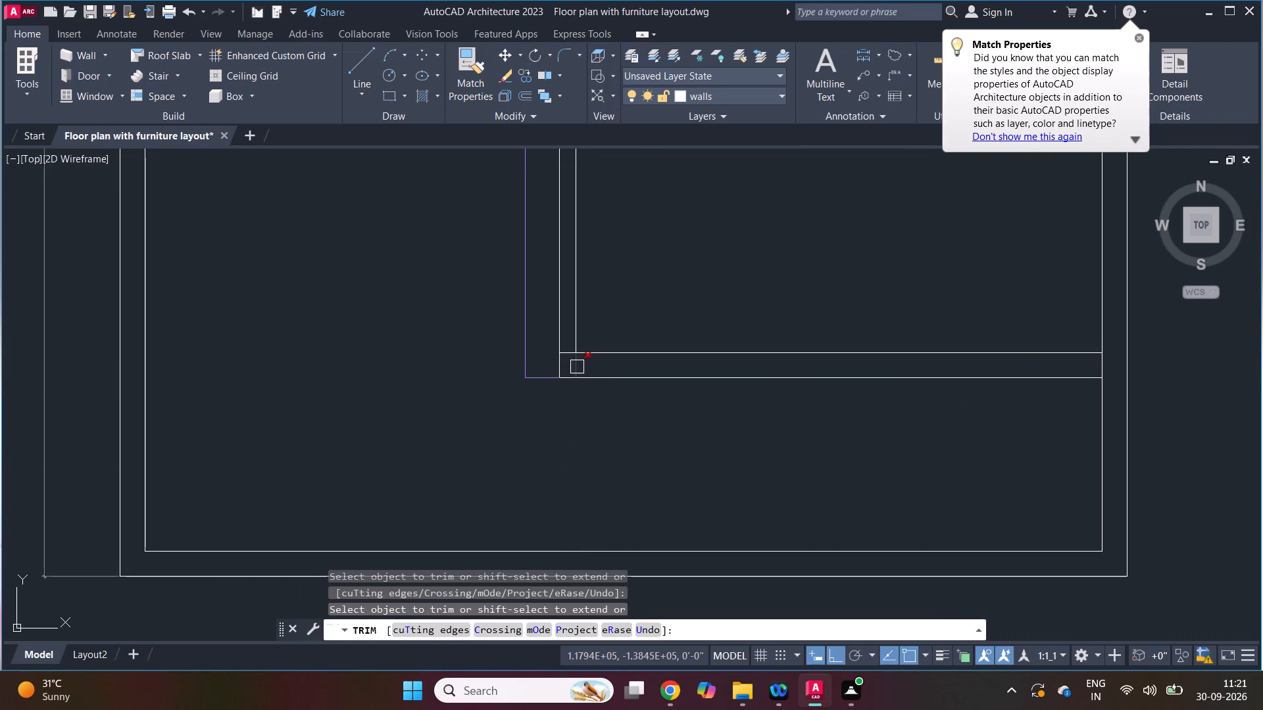
{"action": "scroll", "coordinate": [564, 378], "scroll_direction": "up", "scroll_amount": 2}
{"action": "left_click", "coordinate": [569, 317]}
{"action": "left_click", "coordinate": [588, 347]}
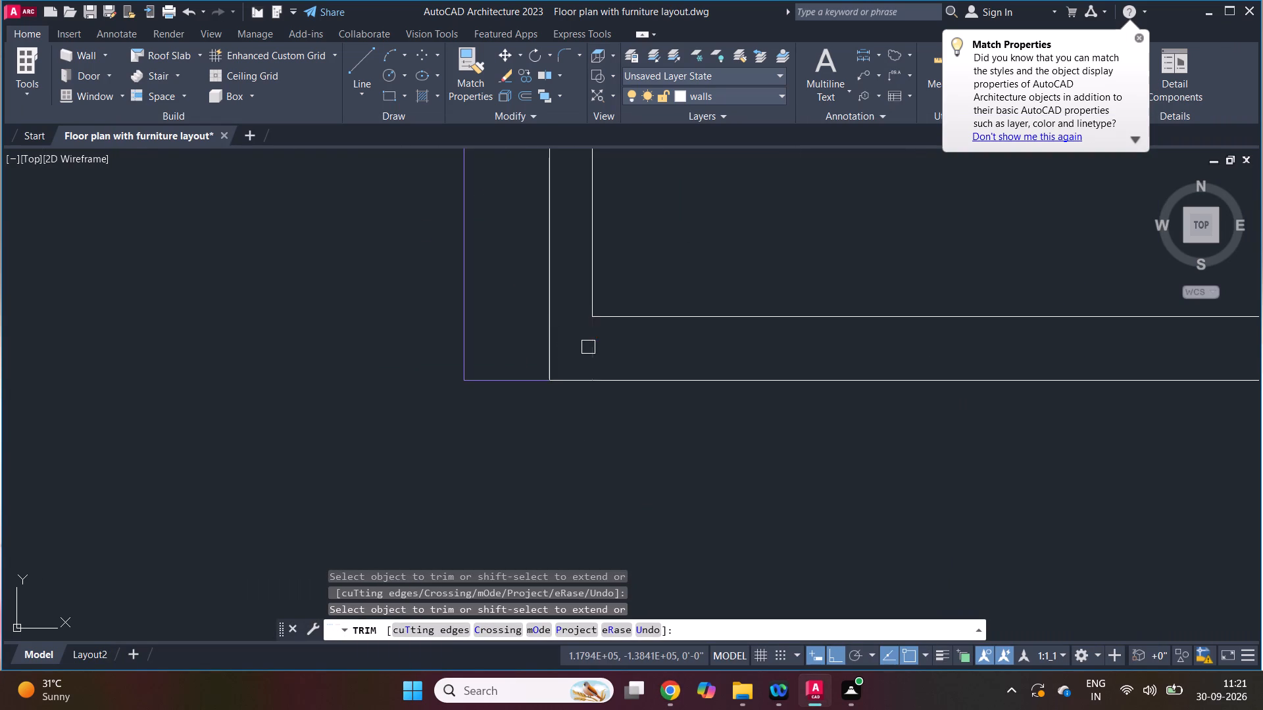
{"action": "key", "text": "Escape"}
Draw a vertical line down from the living room's outer lower corner and extend it to the plot's lower wall.
{"action": "scroll", "coordinate": [589, 351], "scroll_direction": "down", "scroll_amount": 2}
{"action": "key", "text": "l"}
{"action": "key", "text": "space"}
{"action": "left_click", "coordinate": [587, 367]}
{"action": "left_click", "coordinate": [590, 467]}
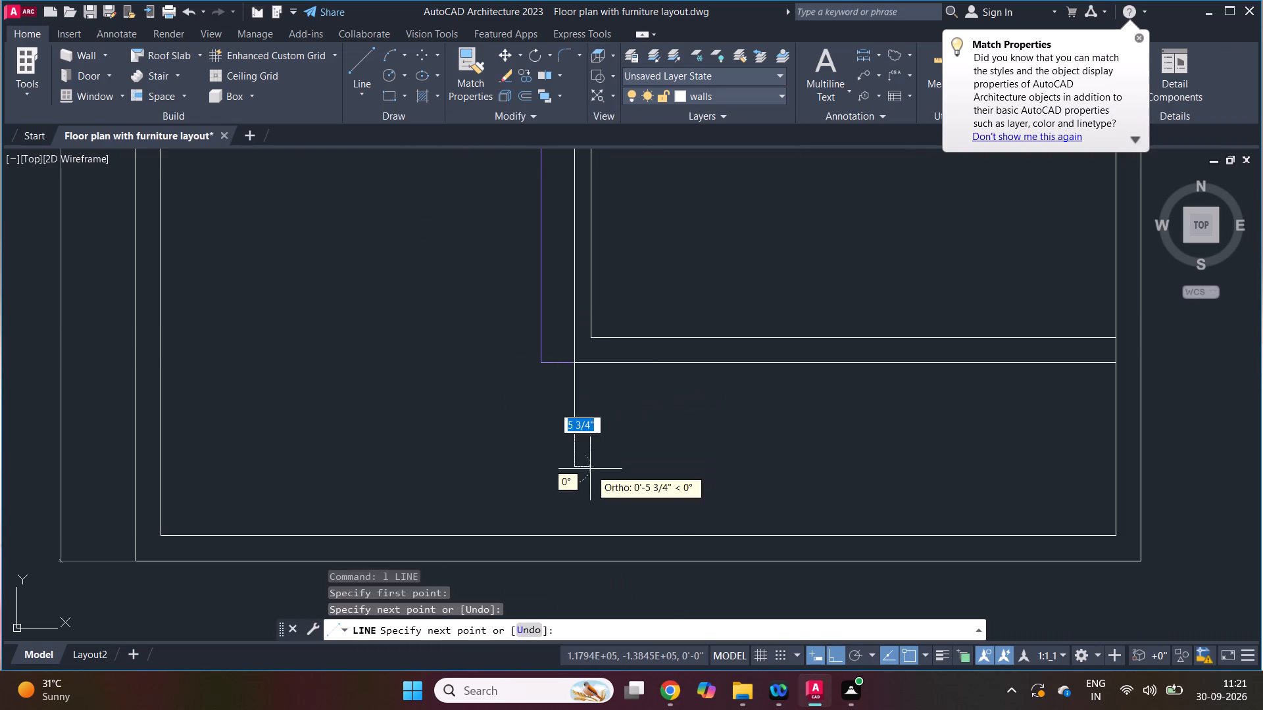
{"action": "key", "text": "Escape"}
{"action": "key", "text": "e"}
{"action": "key", "text": "x"}
{"action": "key", "text": "space"}
{"action": "key", "text": "space"}
{"action": "left_click", "coordinate": [575, 456]}
{"action": "key", "text": "Escape"}
{"action": "scroll", "coordinate": [608, 455], "scroll_direction": "down", "scroll_amount": 3}
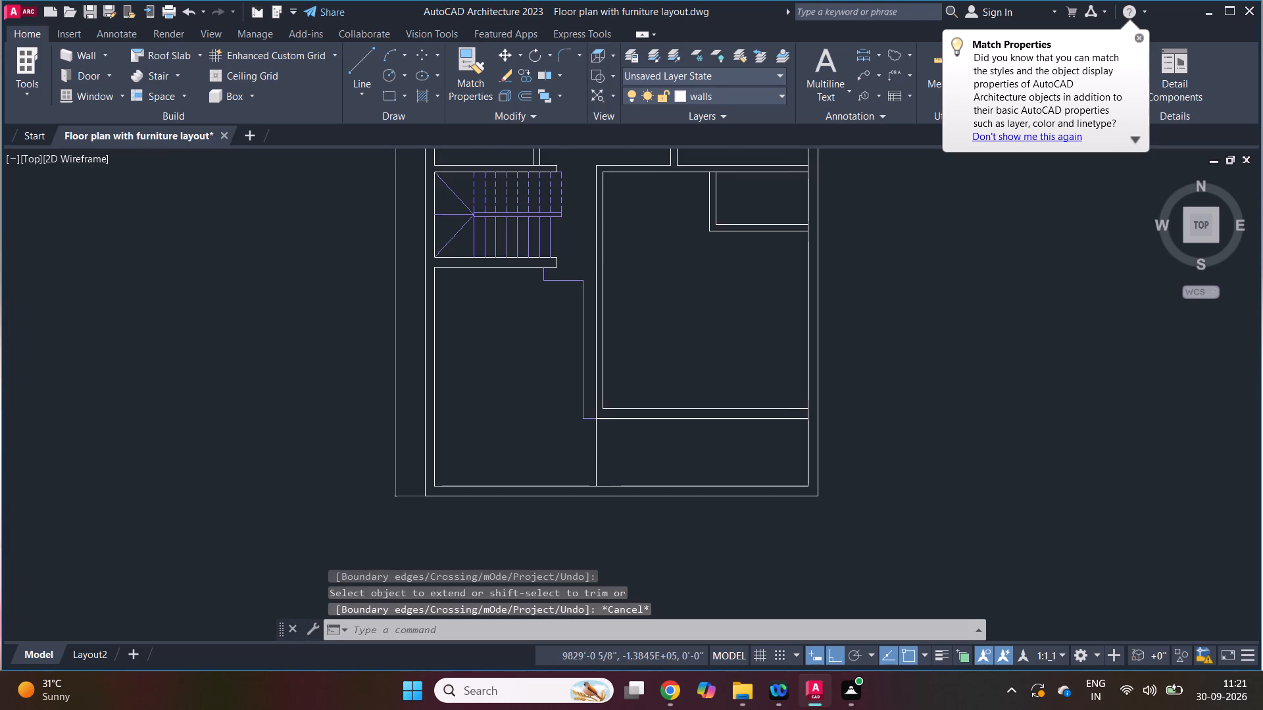
Assign the dividing line between the parking and lawn areas to the BH layer.
{"action": "key", "text": "m"}
{"action": "key", "text": "a"}
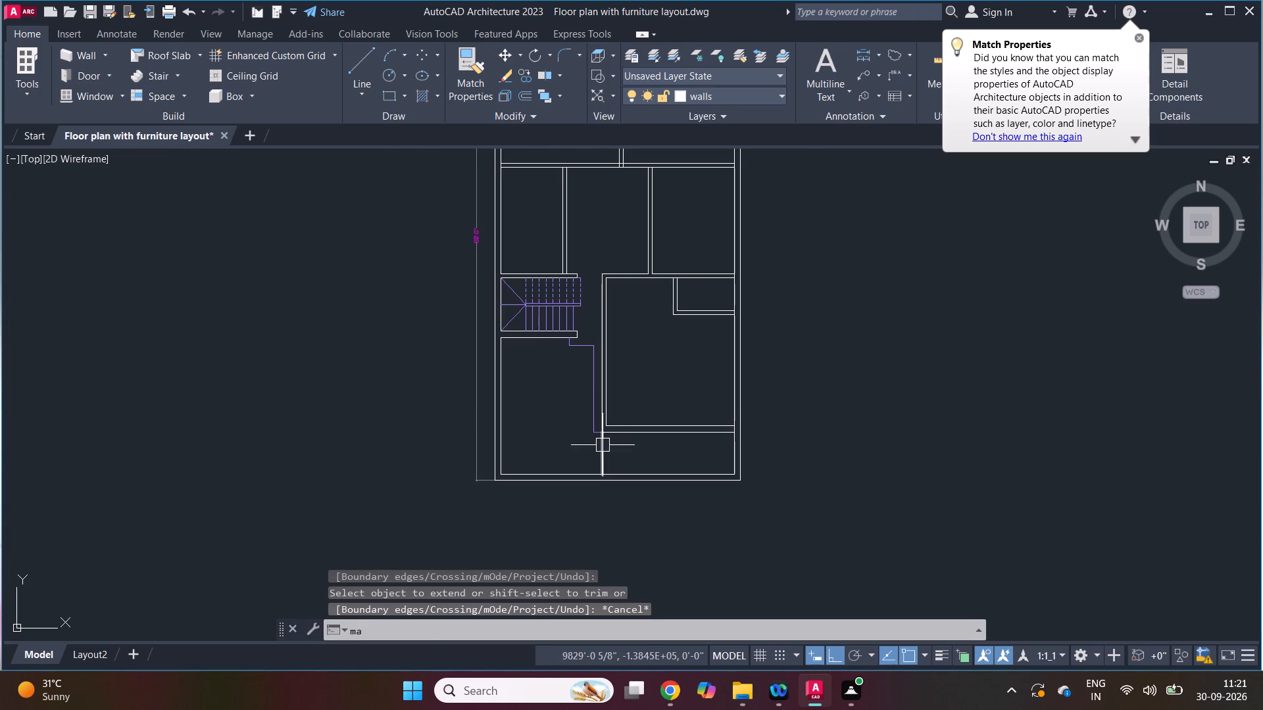
{"action": "scroll", "coordinate": [604, 458], "scroll_direction": "up", "scroll_amount": 2}
{"action": "key", "text": "Escape"}
{"action": "key", "text": "Escape"}
{"action": "left_click_drag", "start_coordinate": [623, 456], "coordinate": [608, 458]}
{"action": "left_click", "coordinate": [572, 458]}
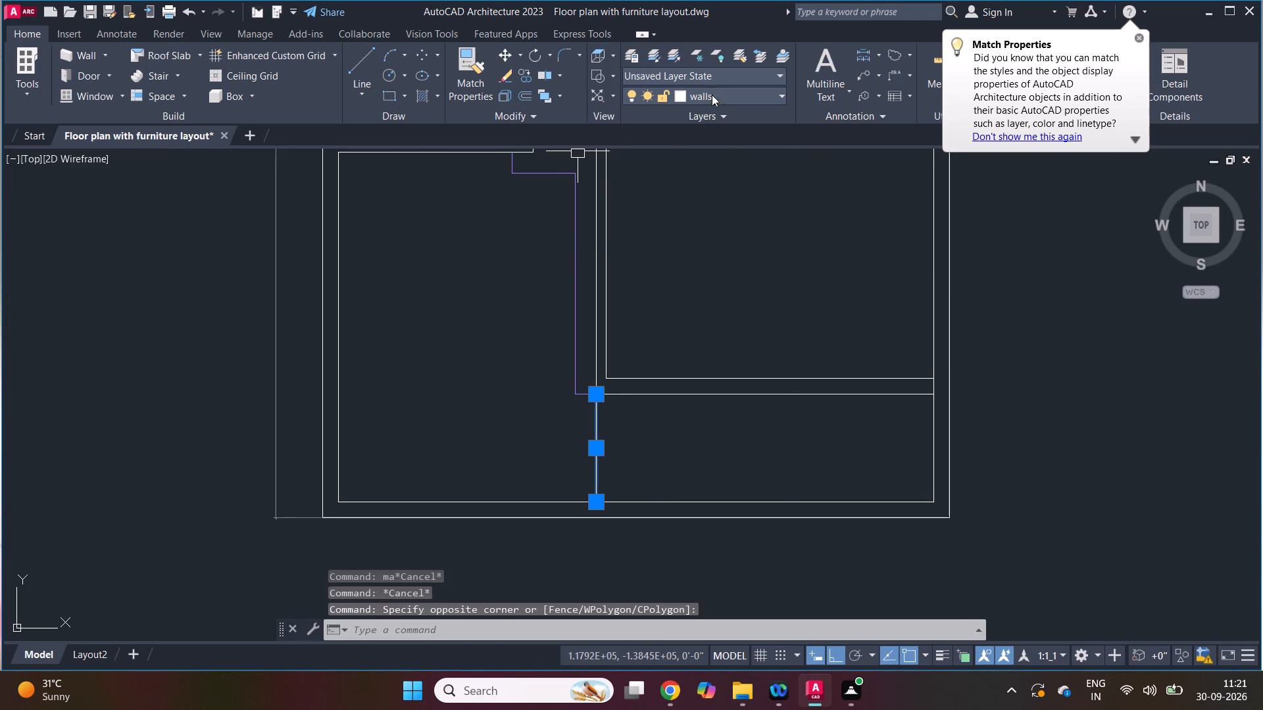
{"action": "left_click", "coordinate": [712, 99]}
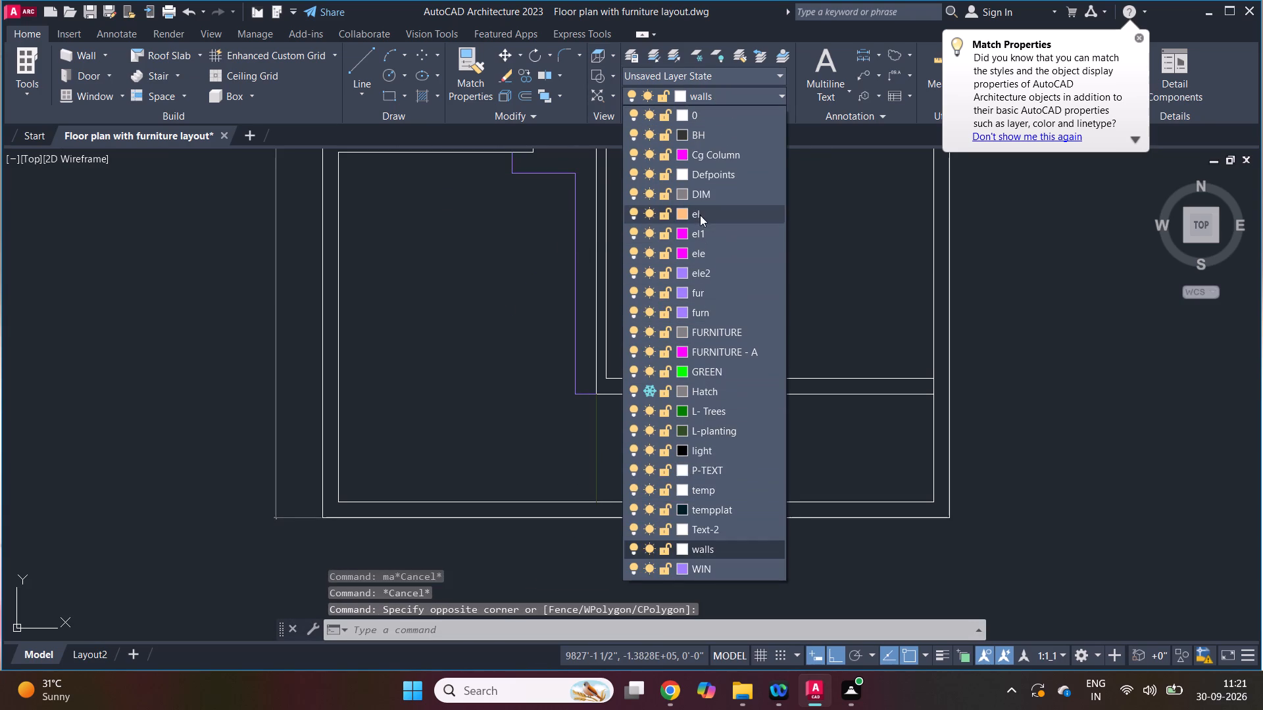
{"action": "scroll", "coordinate": [703, 444], "scroll_direction": "up", "scroll_amount": 3}
{"action": "scroll", "coordinate": [676, 325], "scroll_direction": "up", "scroll_amount": 2}
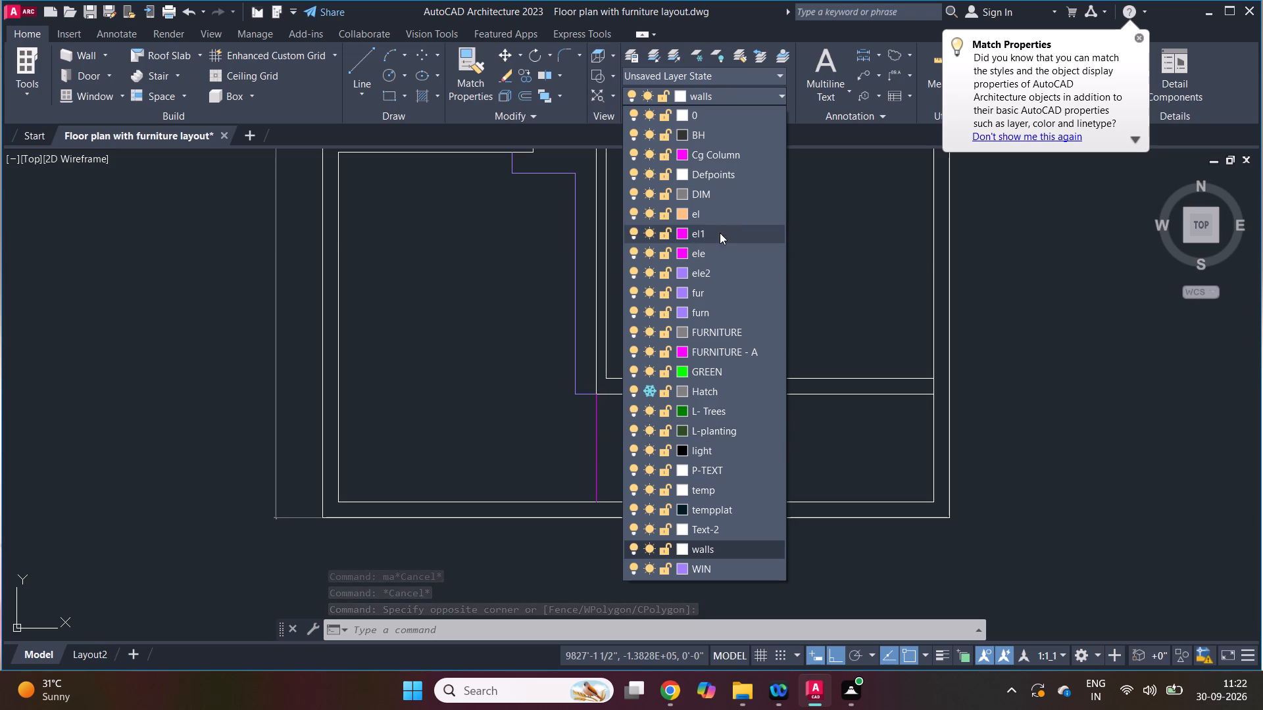
{"action": "left_click", "coordinate": [719, 137]}
{"action": "key", "text": "Escape"}
{"action": "key", "text": "Escape"}
{"action": "key", "text": "Escape"}
{"action": "scroll", "coordinate": [699, 470], "scroll_direction": "down", "scroll_amount": 2}
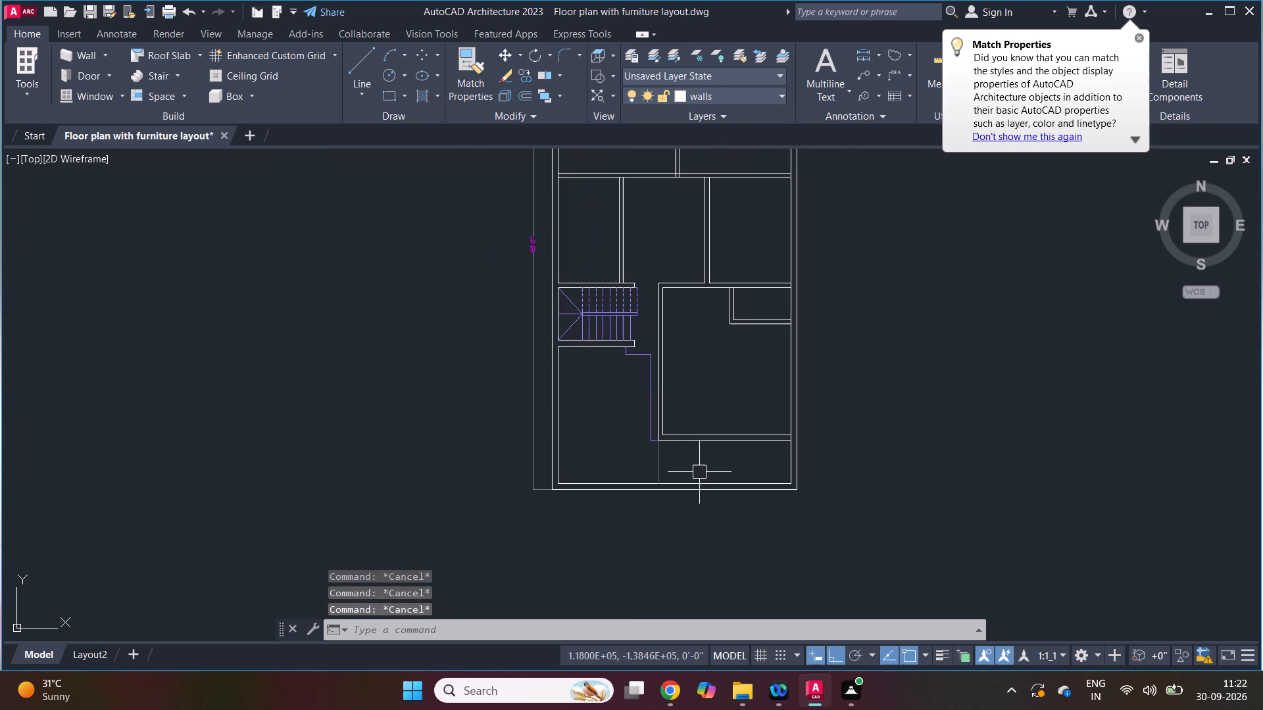
Save the drawing.
{"action": "key", "text": "ctrl+s"}
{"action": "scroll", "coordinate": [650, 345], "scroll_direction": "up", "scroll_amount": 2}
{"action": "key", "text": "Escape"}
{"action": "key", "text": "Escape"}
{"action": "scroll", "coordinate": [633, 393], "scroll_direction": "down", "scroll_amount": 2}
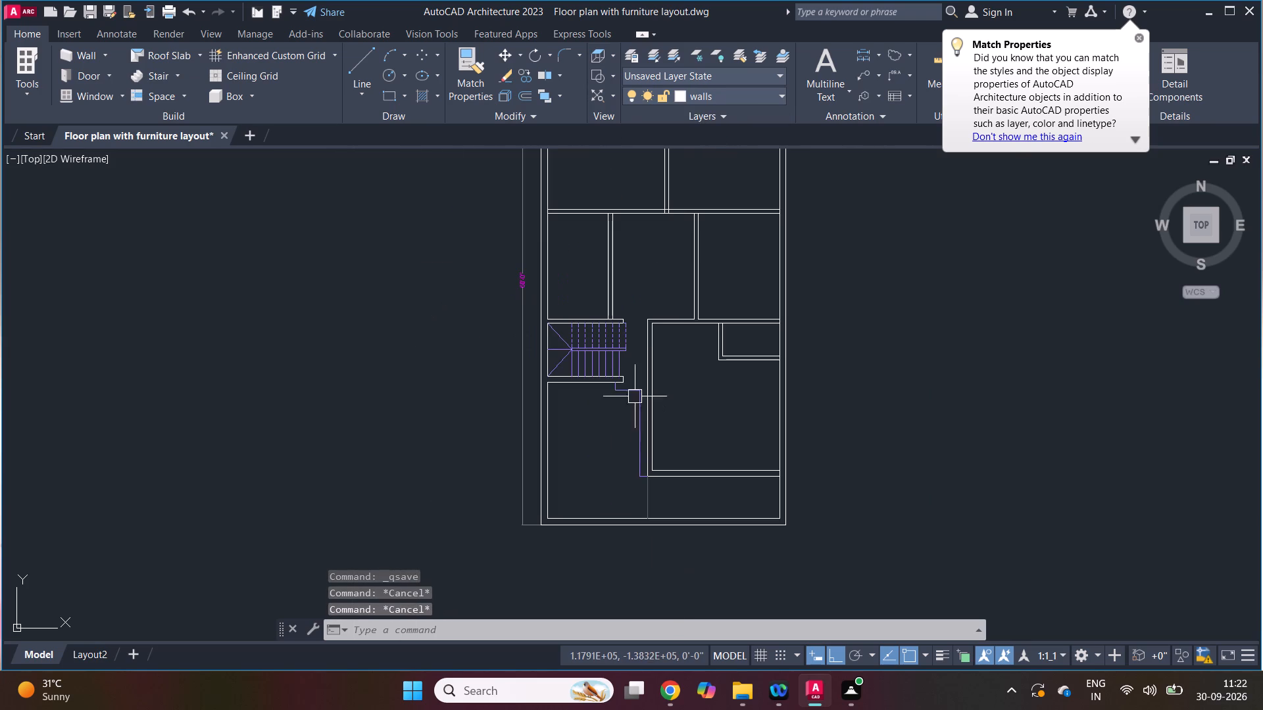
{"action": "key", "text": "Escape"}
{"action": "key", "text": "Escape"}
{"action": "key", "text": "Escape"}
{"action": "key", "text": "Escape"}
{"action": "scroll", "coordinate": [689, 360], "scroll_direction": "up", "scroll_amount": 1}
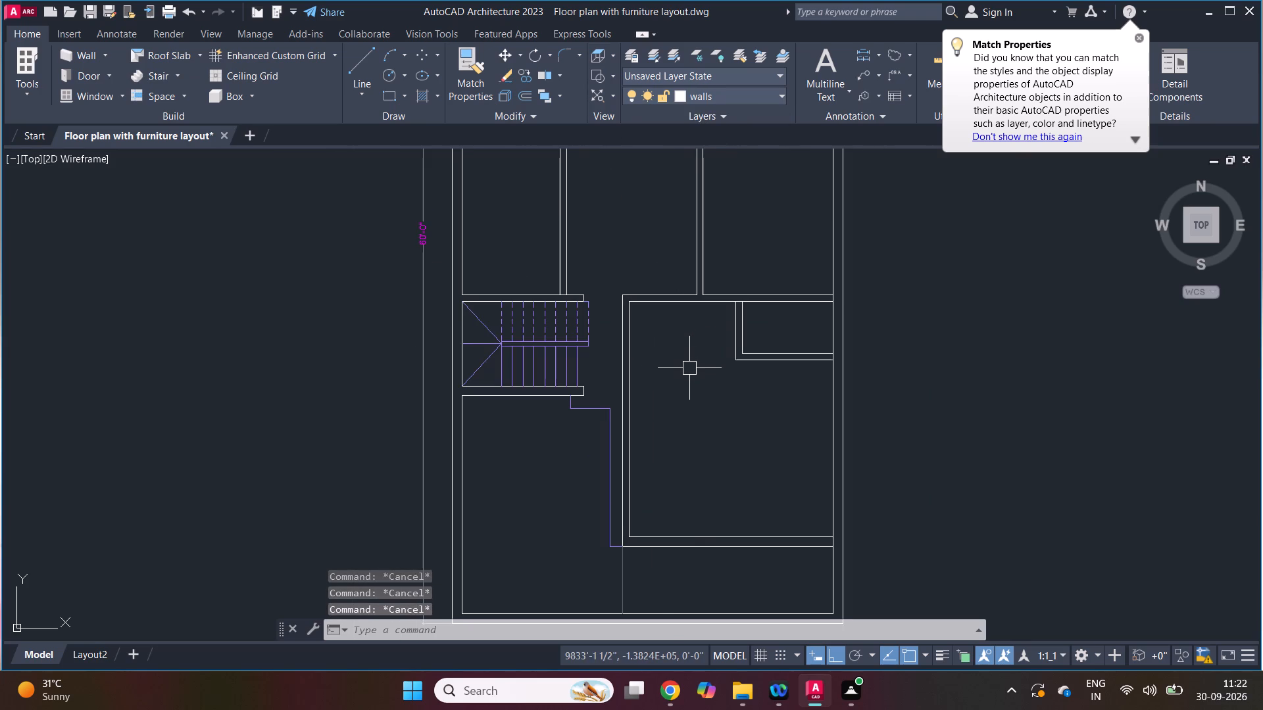
Check the parking gate in the reference PDF and draw a short vertical line across the plot's lower wall at the parking-lawn divider.
{"action": "left_click", "coordinate": [665, 690]}
{"action": "scroll", "coordinate": [685, 504], "scroll_direction": "down", "scroll_amount": 2}
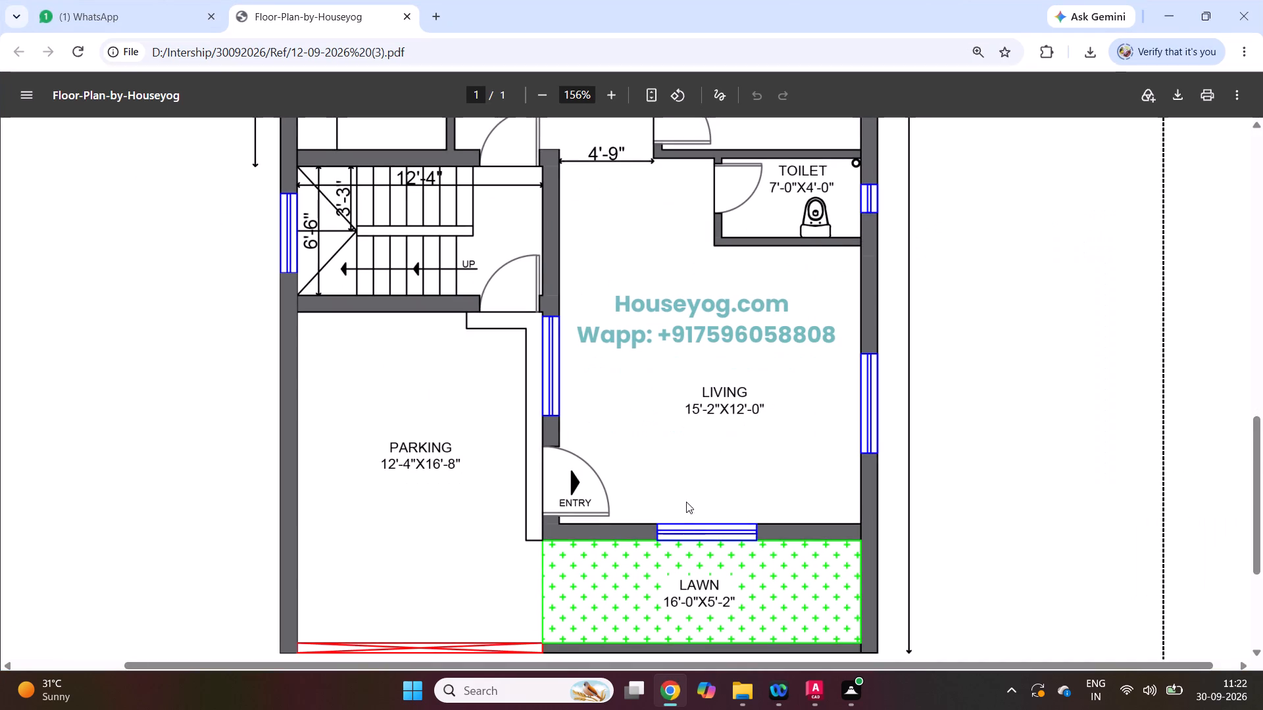
{"action": "left_click", "coordinate": [676, 699]}
{"action": "scroll", "coordinate": [708, 387], "scroll_direction": "down", "scroll_amount": 2}
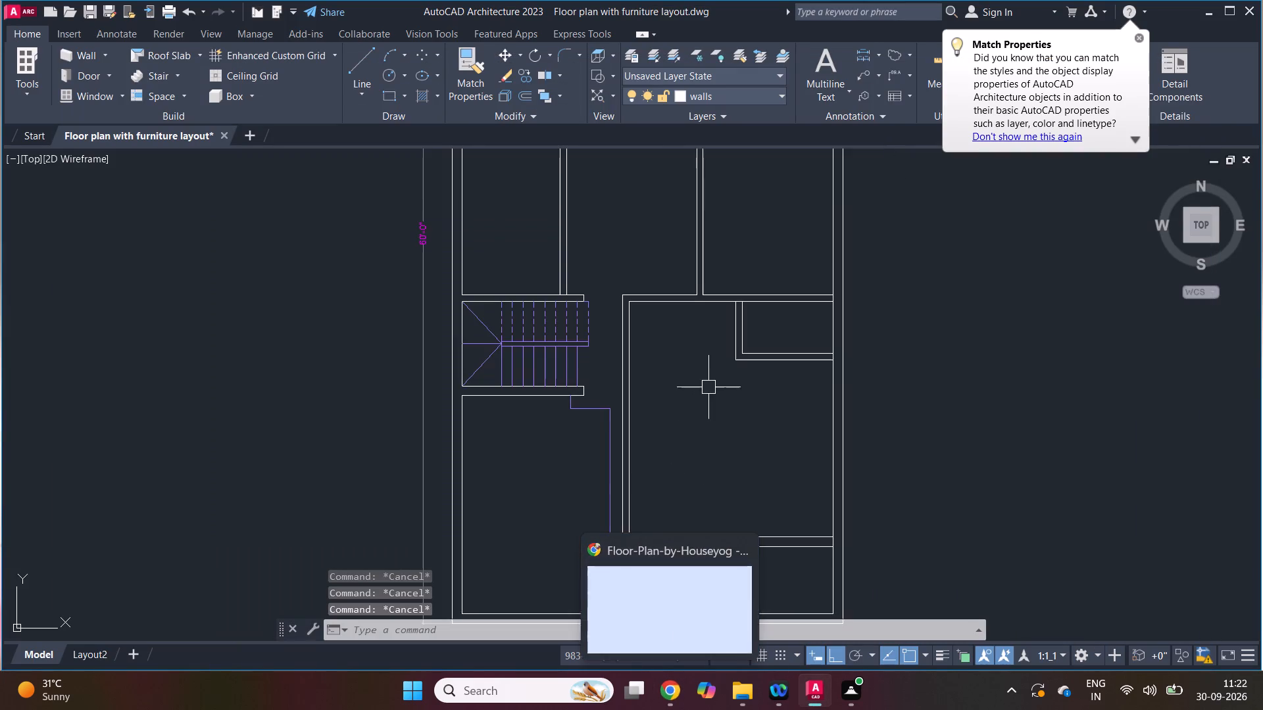
{"action": "scroll", "coordinate": [673, 456], "scroll_direction": "up", "scroll_amount": 5}
{"action": "key", "text": "Escape"}
{"action": "key", "text": "l"}
{"action": "key", "text": "space"}
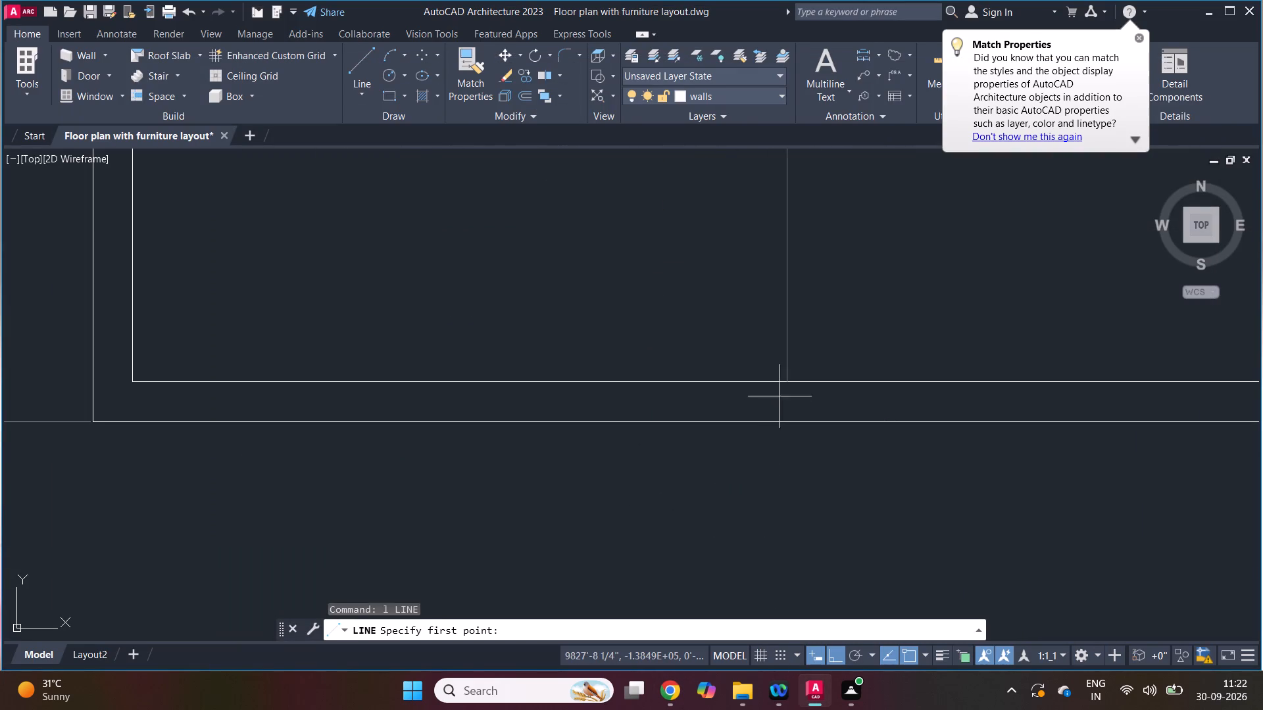
{"action": "left_click", "coordinate": [788, 383]}
{"action": "left_click", "coordinate": [794, 415]}
{"action": "key", "text": "Escape"}
Extend the inner face of the parking's outer side wall down to the plot's outer lower wall line.
{"action": "scroll", "coordinate": [781, 449], "scroll_direction": "down", "scroll_amount": 2}
{"action": "key", "text": "e"}
{"action": "key", "text": "x"}
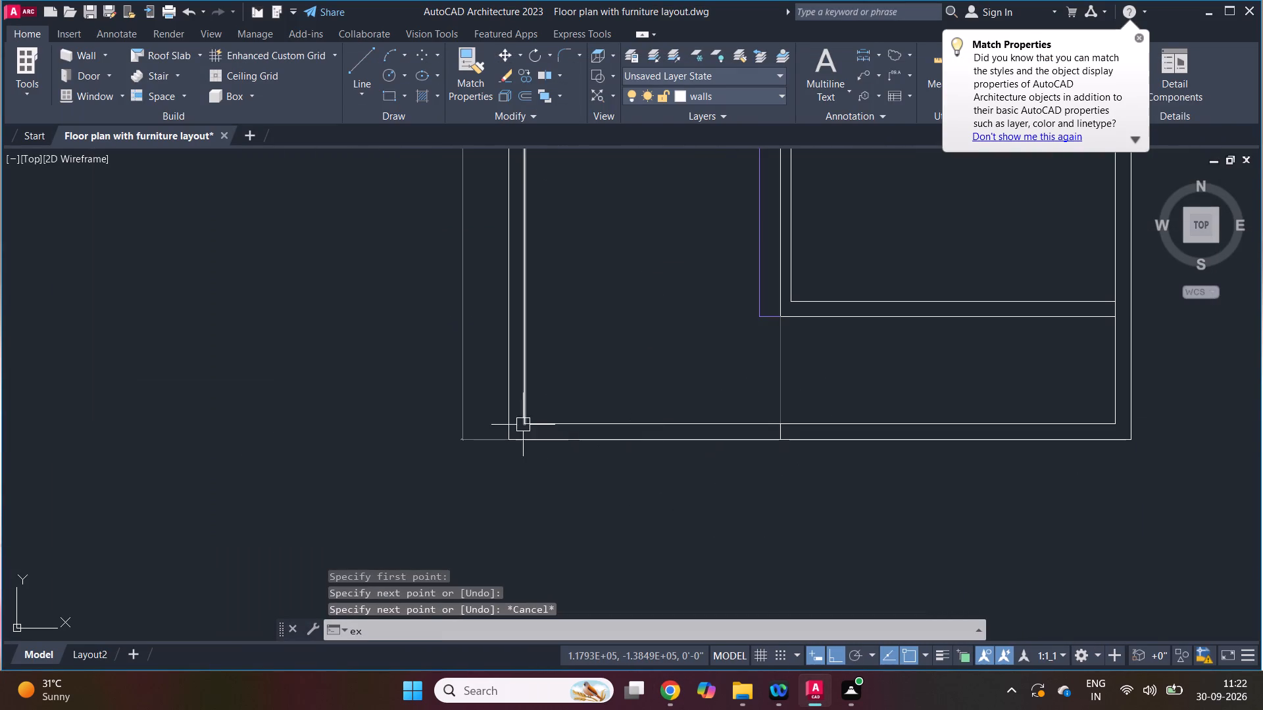
{"action": "key", "text": "space"}
{"action": "key", "text": "space"}
{"action": "scroll", "coordinate": [521, 415], "scroll_direction": "up", "scroll_amount": 2}
{"action": "left_click", "coordinate": [530, 408]}
{"action": "key", "text": "Escape"}
Trim both lower wall lines across the parking area to open the gate between the side wall and the lawn wall.
{"action": "scroll", "coordinate": [503, 415], "scroll_direction": "down", "scroll_amount": 2}
{"action": "key", "text": "t"}
{"action": "key", "text": "r"}
{"action": "key", "text": "space"}
{"action": "key", "text": "space"}
{"action": "left_click_drag", "start_coordinate": [679, 467], "coordinate": [673, 450]}
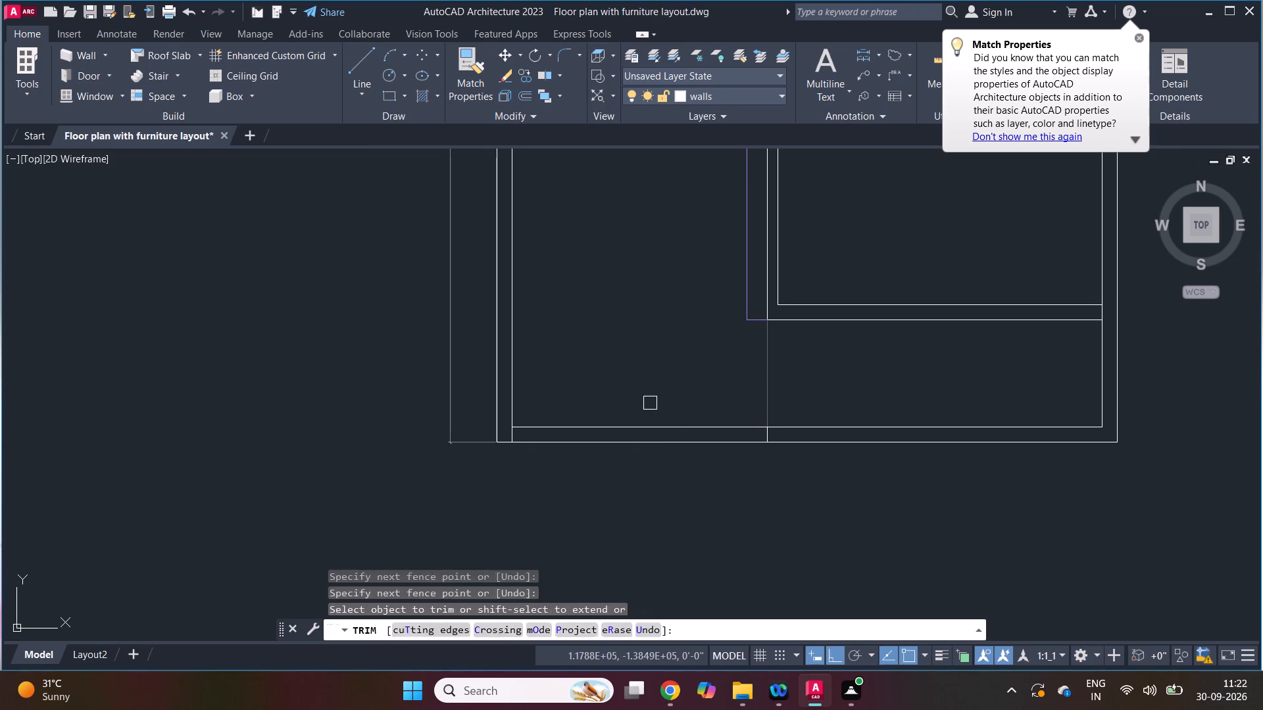
{"action": "left_click", "coordinate": [649, 400]}
{"action": "left_click", "coordinate": [629, 455]}
{"action": "key", "text": "Escape"}
Draw a horizontal line across the parking gate opening along the outer edge of the plot's lower wall.
{"action": "key", "text": "l"}
{"action": "key", "text": "space"}
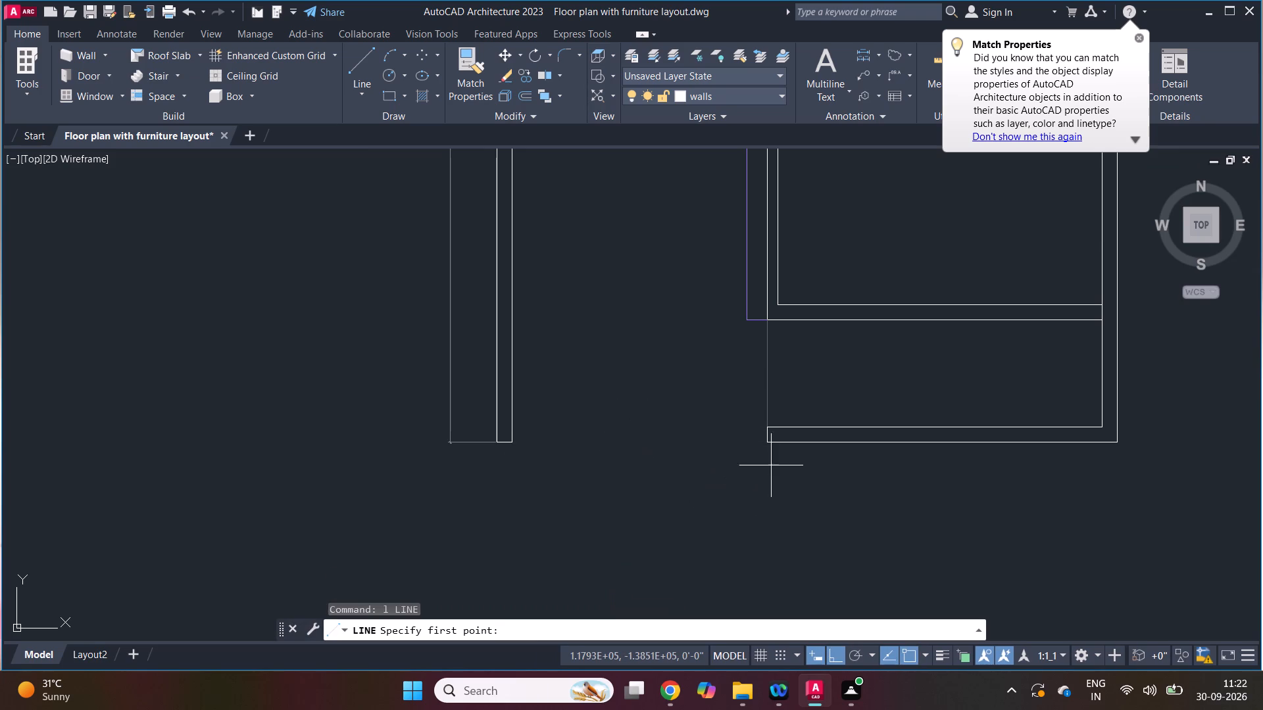
{"action": "left_click", "coordinate": [770, 442]}
{"action": "left_click", "coordinate": [512, 438]}
{"action": "key", "text": "Escape"}
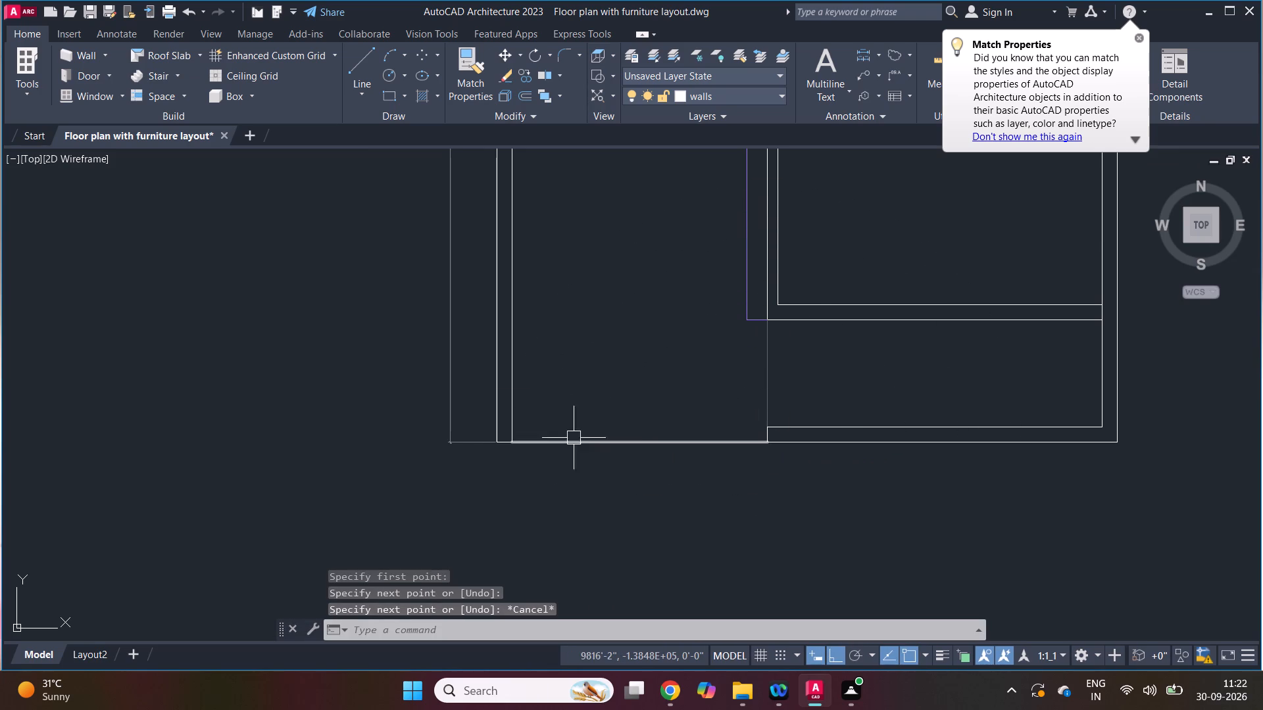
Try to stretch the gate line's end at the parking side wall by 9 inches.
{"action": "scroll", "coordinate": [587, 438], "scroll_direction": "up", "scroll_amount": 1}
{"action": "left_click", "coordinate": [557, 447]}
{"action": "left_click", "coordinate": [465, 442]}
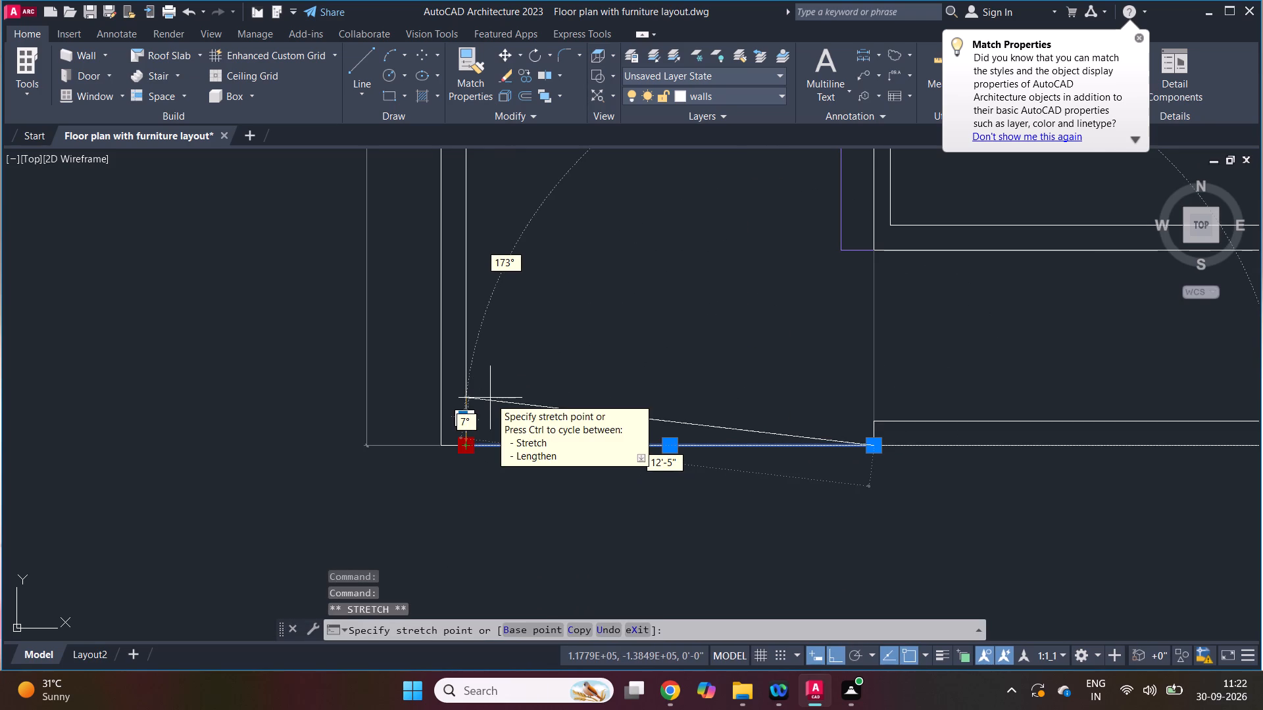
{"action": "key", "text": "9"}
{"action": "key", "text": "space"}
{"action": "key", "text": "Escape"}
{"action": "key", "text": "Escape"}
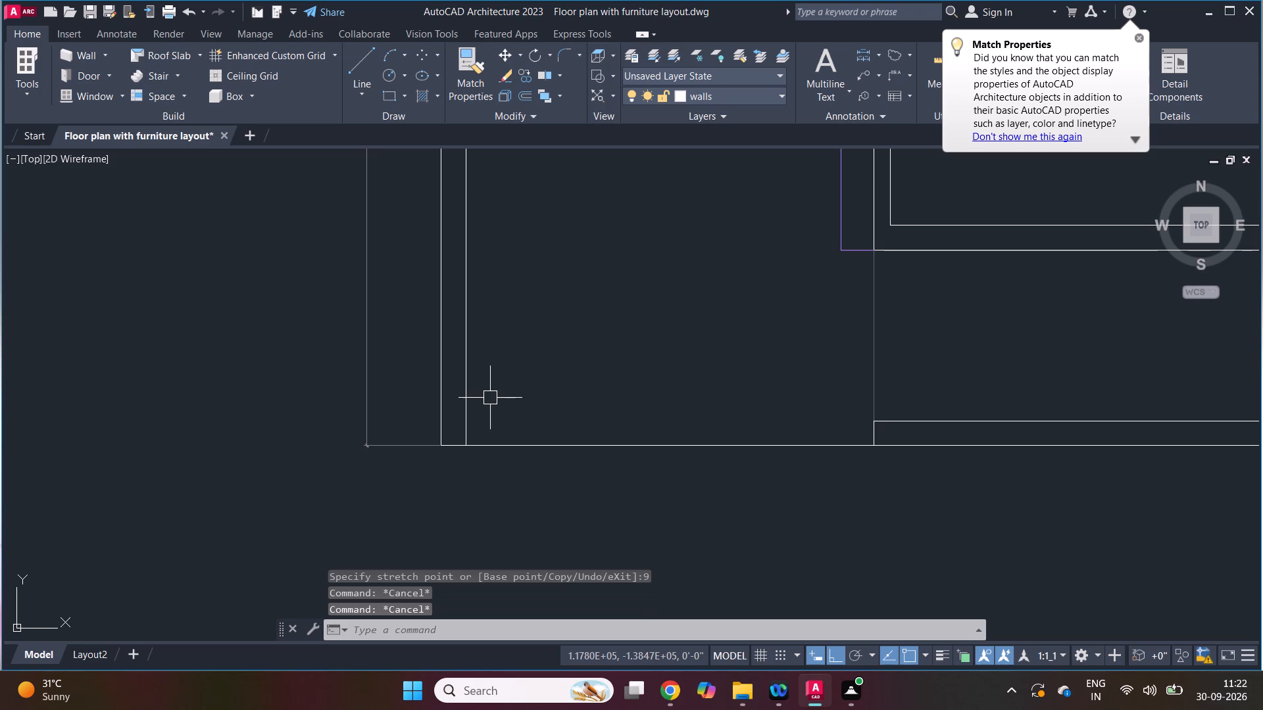
Save the drawing.
{"action": "key", "text": "ctrl+s"}
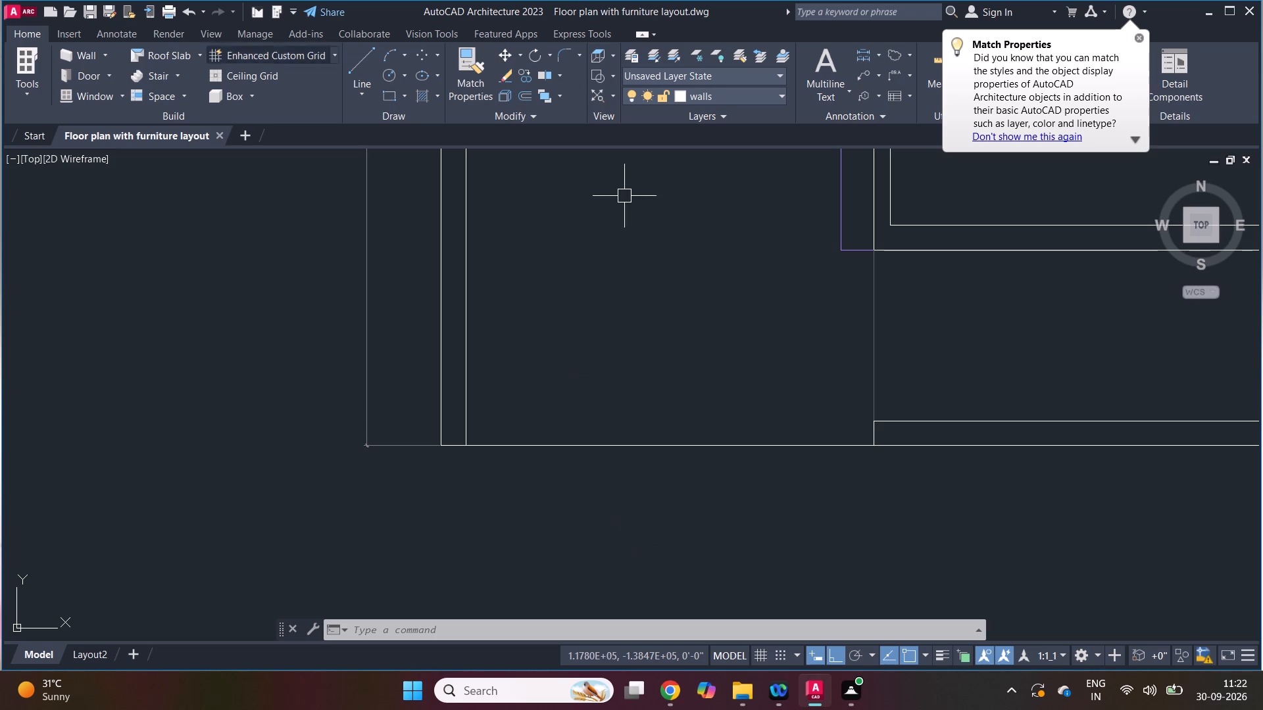
Stretch the gate line's end from the side wall's outer corner to its inner corner.
{"action": "scroll", "coordinate": [548, 360], "scroll_direction": "down", "scroll_amount": 2}
{"action": "scroll", "coordinate": [541, 382], "scroll_direction": "up", "scroll_amount": 3}
{"action": "left_click_drag", "start_coordinate": [530, 365], "coordinate": [528, 372]}
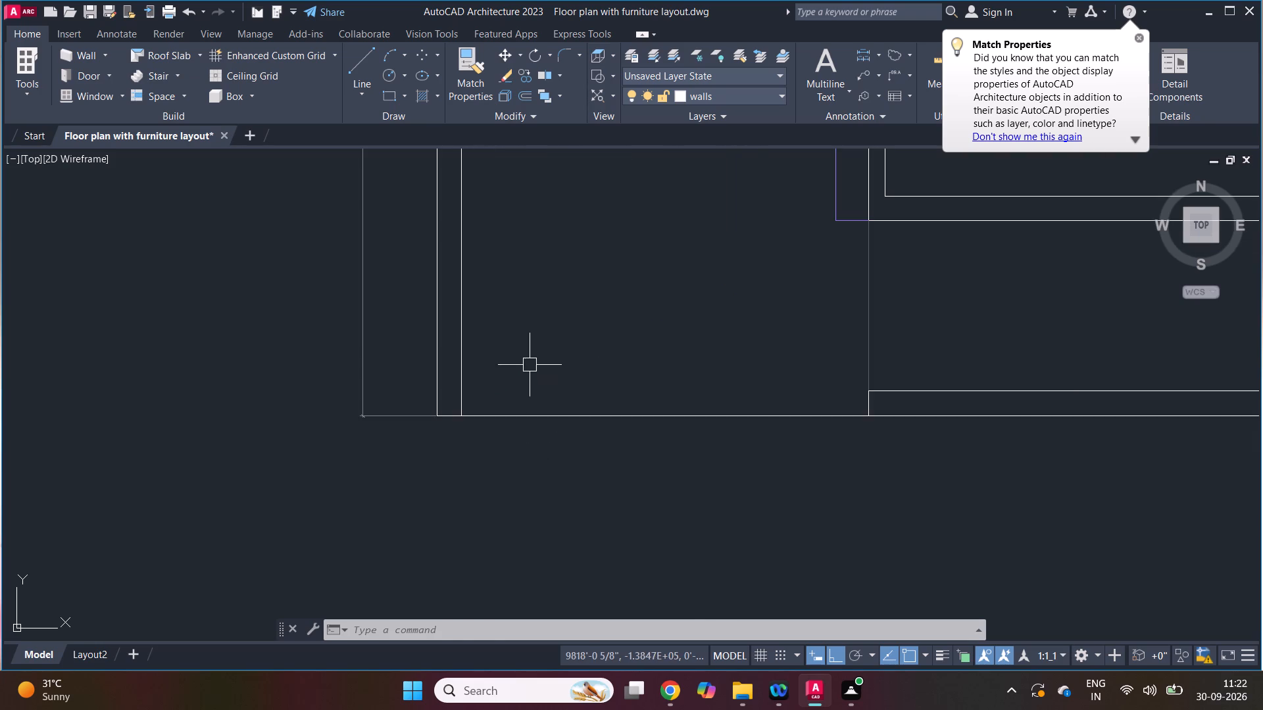
{"action": "left_click_drag", "start_coordinate": [528, 372], "coordinate": [521, 399]}
{"action": "left_click", "coordinate": [499, 448]}
{"action": "scroll", "coordinate": [467, 424], "scroll_direction": "up", "scroll_amount": 3}
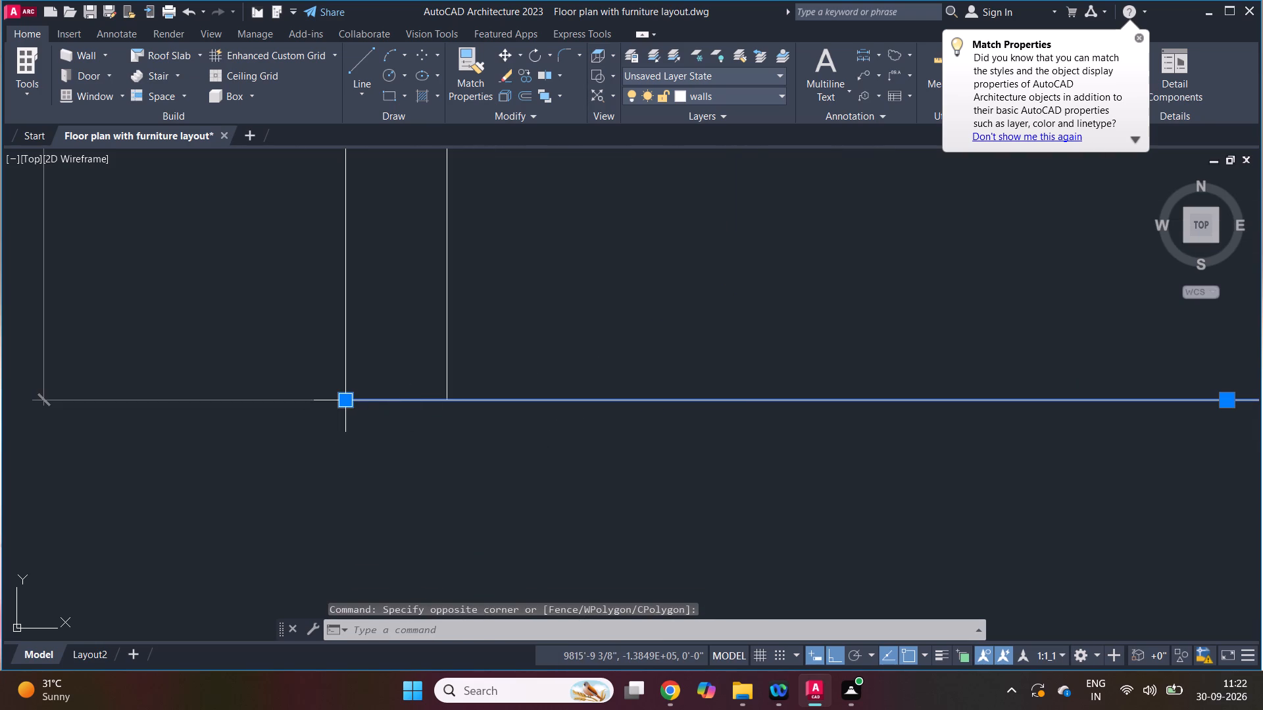
{"action": "left_click", "coordinate": [342, 406]}
{"action": "left_click", "coordinate": [448, 402]}
{"action": "key", "text": "Escape"}
{"action": "scroll", "coordinate": [486, 451], "scroll_direction": "up", "scroll_amount": 1}
{"action": "scroll", "coordinate": [486, 453], "scroll_direction": "down", "scroll_amount": 1}
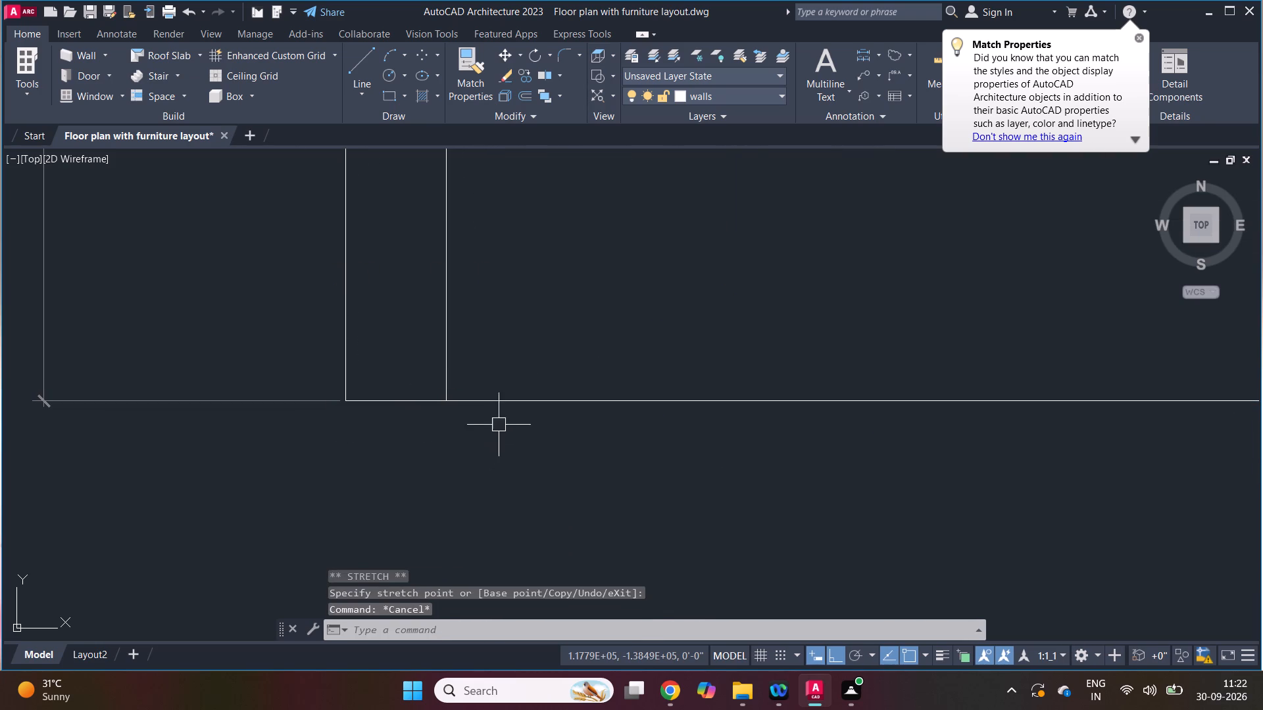
Stretch the gate line's end at the parking side wall 9 inches upward, making the line slope across the opening.
{"action": "key", "text": "Escape"}
{"action": "key", "text": "s"}
{"action": "key", "text": "space"}
{"action": "left_click_drag", "start_coordinate": [462, 421], "coordinate": [454, 404]}
{"action": "left_click", "coordinate": [437, 382]}
{"action": "left_click_drag", "start_coordinate": [469, 360], "coordinate": [453, 361], "text": "shift"}
{"action": "left_click", "coordinate": [413, 365], "text": "shift"}
{"action": "left_click_drag", "start_coordinate": [411, 378], "coordinate": [392, 423], "text": "shift"}
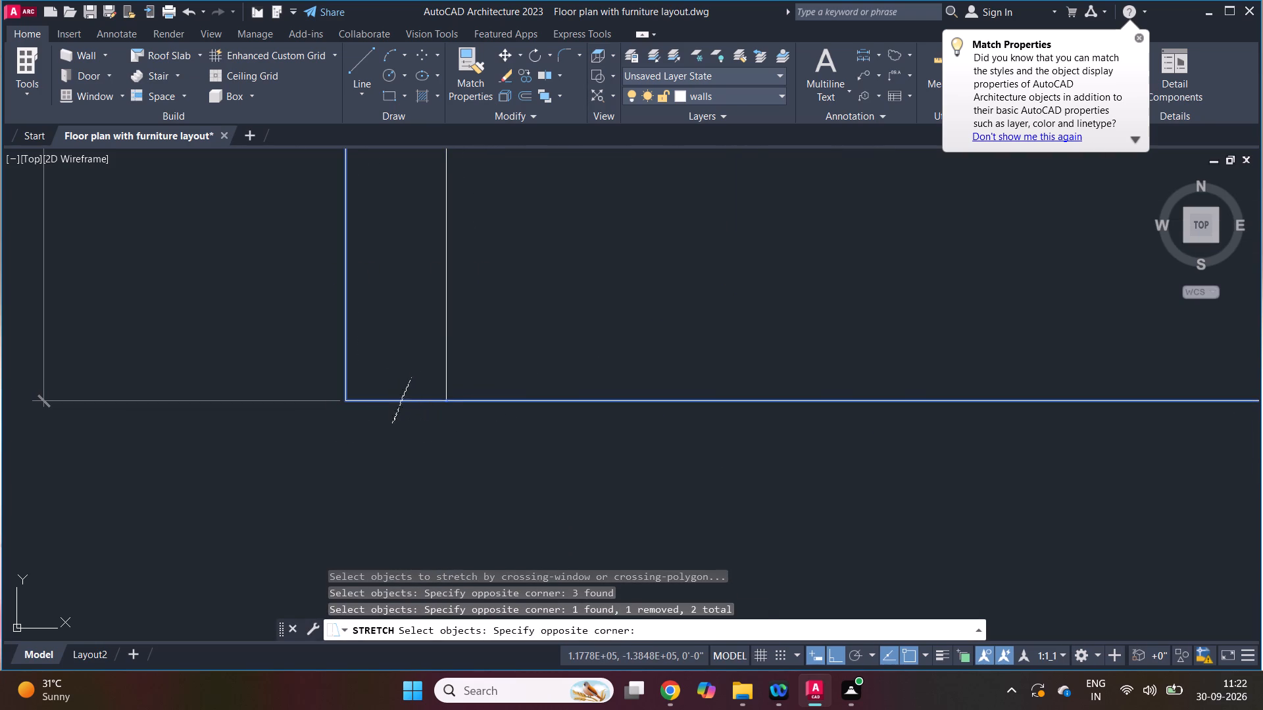
{"action": "left_click", "coordinate": [389, 425], "text": "shift"}
{"action": "left_click", "coordinate": [377, 433], "text": "shift"}
{"action": "scroll", "coordinate": [445, 437], "scroll_direction": "down", "scroll_amount": 2}
{"action": "key", "text": "space"}
{"action": "left_click", "coordinate": [516, 372]}
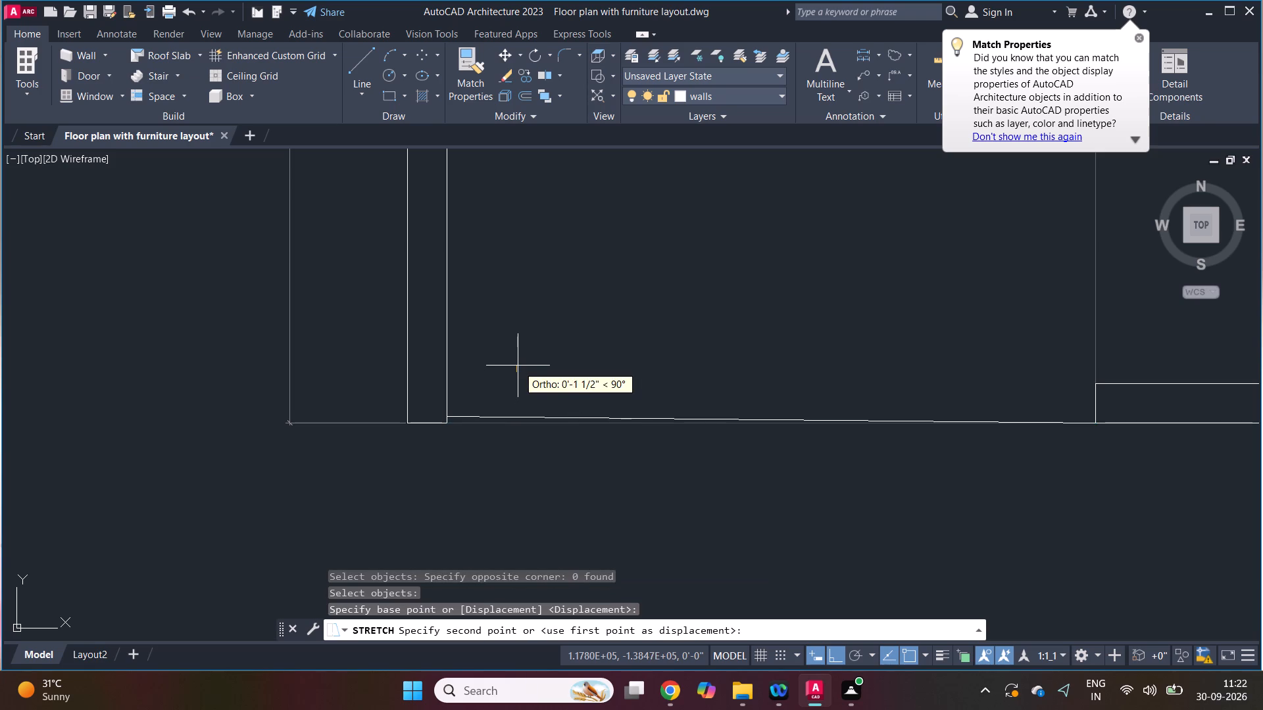
{"action": "type", "text": "9"}
{"action": "key", "text": "space"}
{"action": "key", "text": "Escape"}
{"action": "scroll", "coordinate": [513, 392], "scroll_direction": "down", "scroll_amount": 2}
{"action": "key", "text": "Escape"}
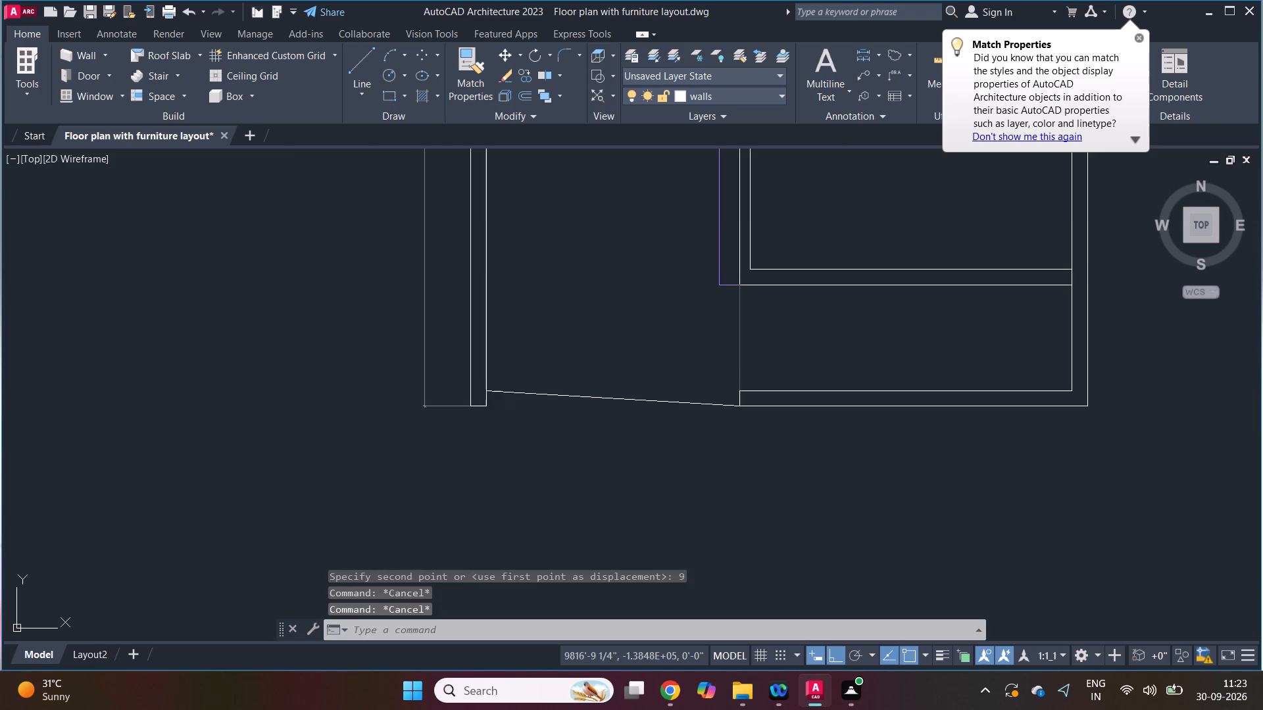
Mirror the sloping gate line about the horizontal axis through the lower wall's end midpoint, keeping the original so the lines cross.
{"action": "scroll", "coordinate": [605, 432], "scroll_direction": "up", "scroll_amount": 1}
{"action": "key", "text": "m"}
{"action": "key", "text": "i"}
{"action": "key", "text": "space"}
{"action": "left_click_drag", "start_coordinate": [693, 388], "coordinate": [701, 387]}
{"action": "scroll", "coordinate": [838, 387], "scroll_direction": "up", "scroll_amount": 1}
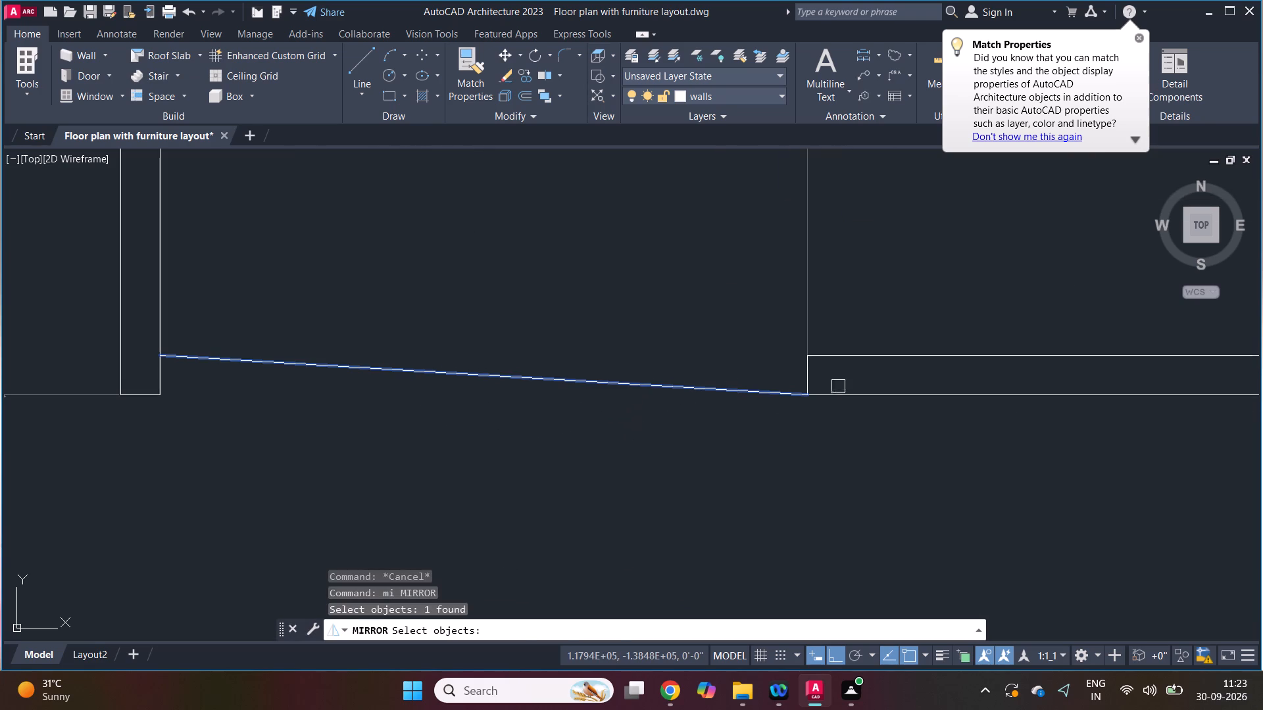
{"action": "key", "text": "space"}
{"action": "left_click", "coordinate": [812, 379]}
{"action": "left_click", "coordinate": [882, 381]}
{"action": "key", "text": "space"}
{"action": "key", "text": "Escape"}
{"action": "scroll", "coordinate": [616, 394], "scroll_direction": "down", "scroll_amount": 2}
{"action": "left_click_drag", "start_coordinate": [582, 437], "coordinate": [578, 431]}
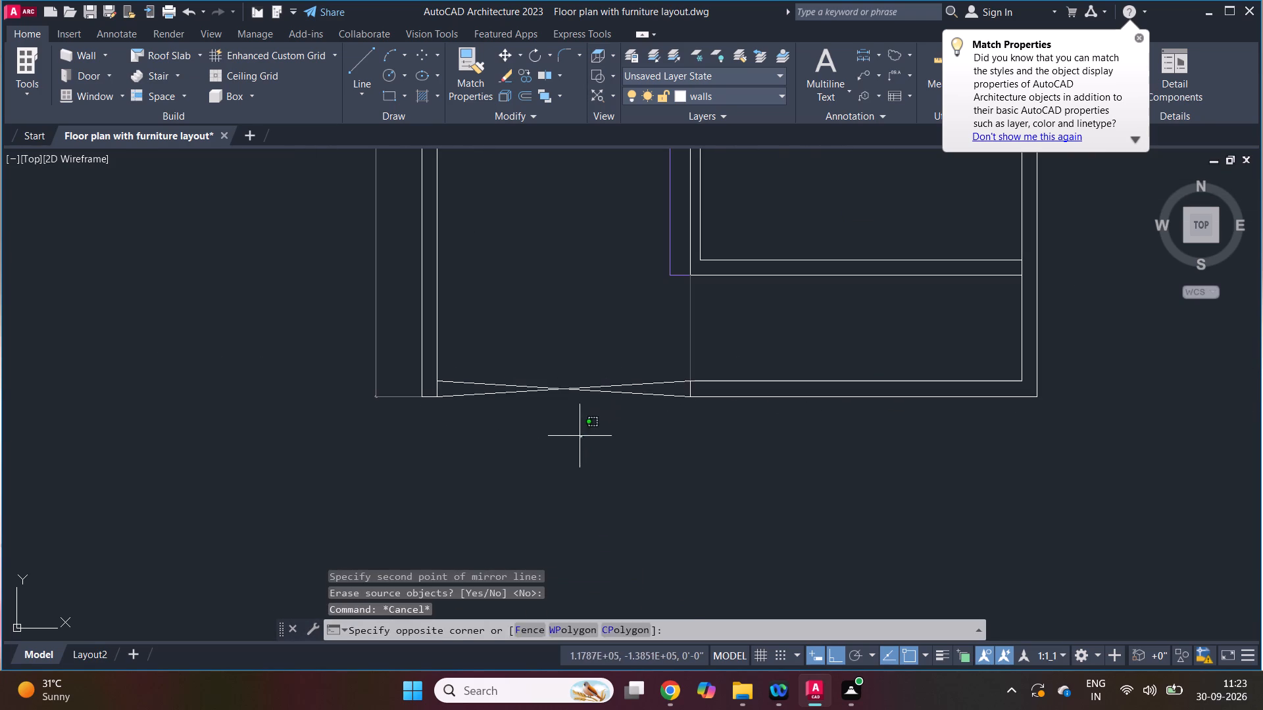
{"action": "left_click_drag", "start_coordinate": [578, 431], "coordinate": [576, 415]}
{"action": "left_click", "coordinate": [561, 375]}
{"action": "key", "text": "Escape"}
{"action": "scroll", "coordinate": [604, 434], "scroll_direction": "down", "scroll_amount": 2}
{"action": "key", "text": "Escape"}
Match the properties of a dashed stair tread line onto both crossing gate lines.
{"action": "key", "text": "m"}
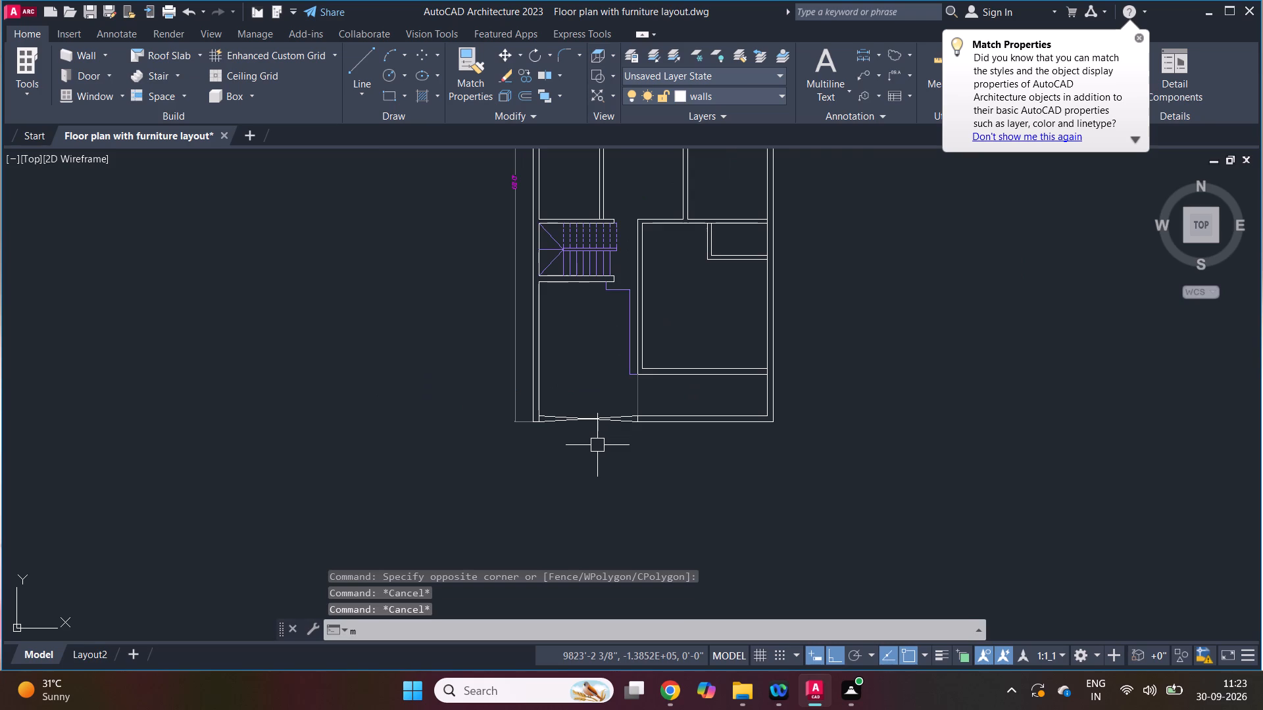
{"action": "type", "text": "a"}
{"action": "key", "text": "space"}
{"action": "scroll", "coordinate": [599, 222], "scroll_direction": "up", "scroll_amount": 2}
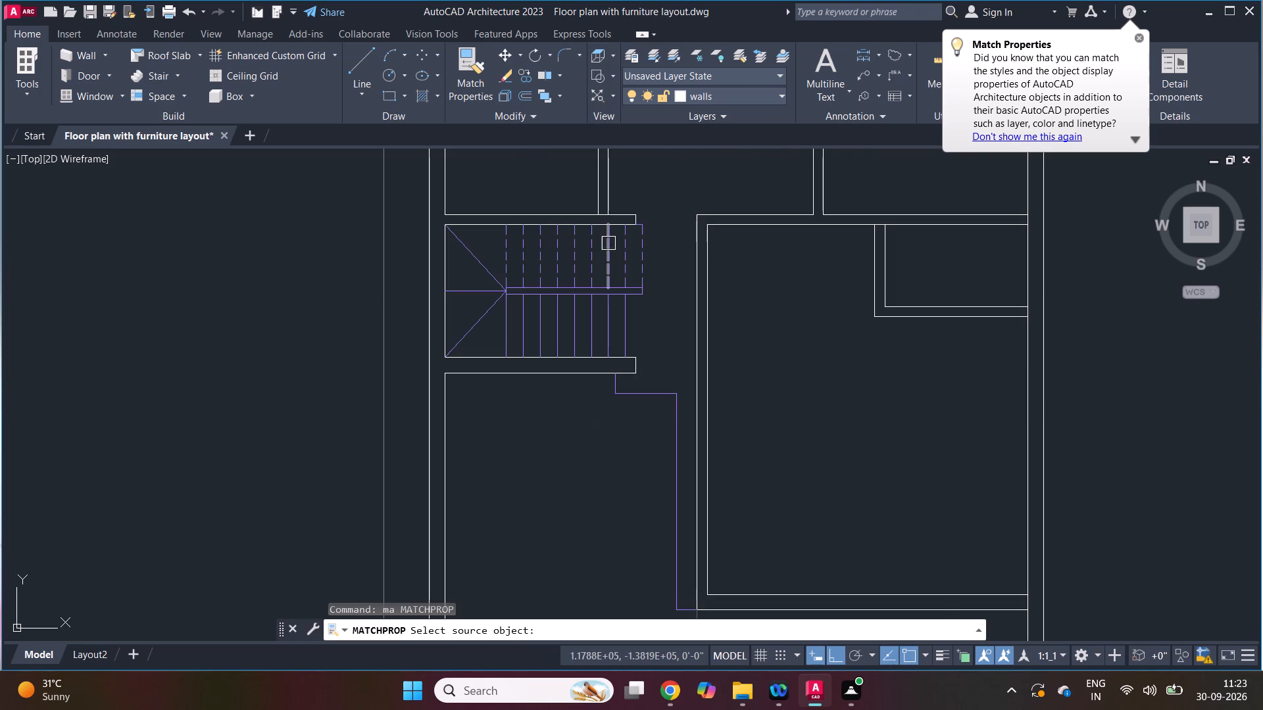
{"action": "left_click", "coordinate": [608, 247]}
{"action": "scroll", "coordinate": [608, 291], "scroll_direction": "down", "scroll_amount": 2}
{"action": "scroll", "coordinate": [598, 464], "scroll_direction": "up", "scroll_amount": 2}
{"action": "left_click", "coordinate": [591, 490]}
{"action": "left_click", "coordinate": [579, 450]}
{"action": "key", "text": "Escape"}
{"action": "scroll", "coordinate": [570, 473], "scroll_direction": "down", "scroll_amount": 3}
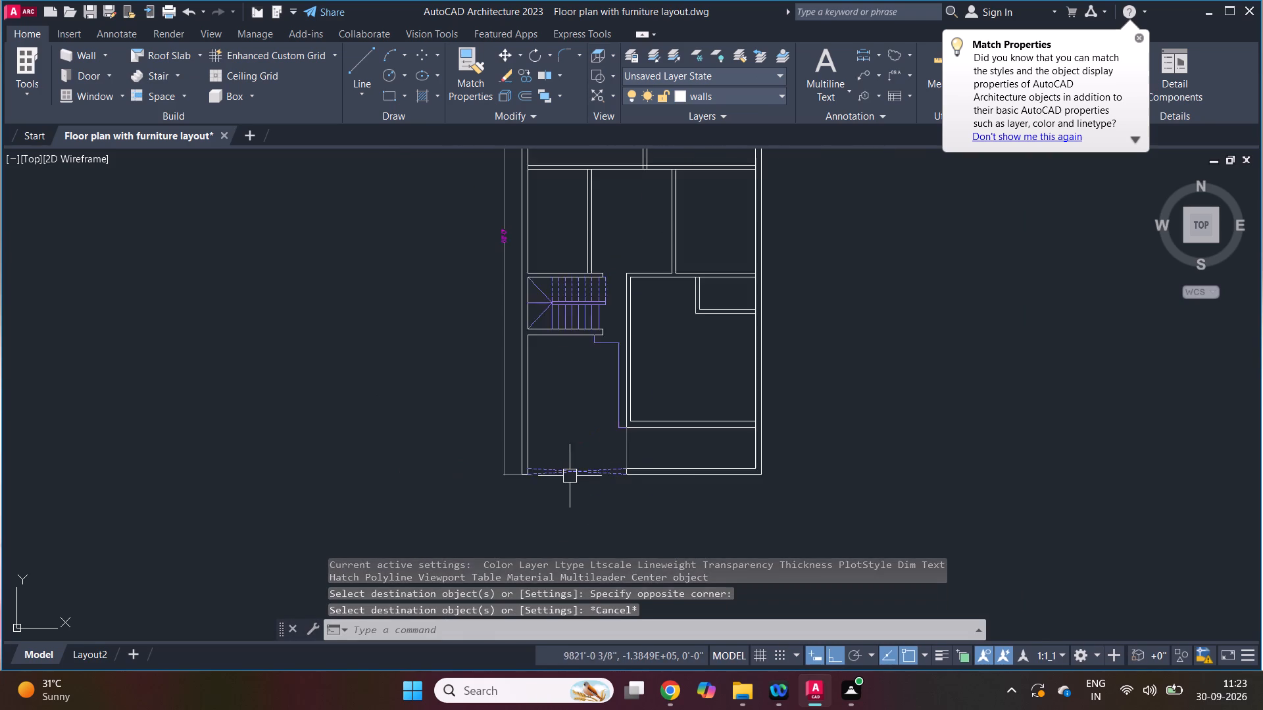
{"action": "key", "text": "Escape"}
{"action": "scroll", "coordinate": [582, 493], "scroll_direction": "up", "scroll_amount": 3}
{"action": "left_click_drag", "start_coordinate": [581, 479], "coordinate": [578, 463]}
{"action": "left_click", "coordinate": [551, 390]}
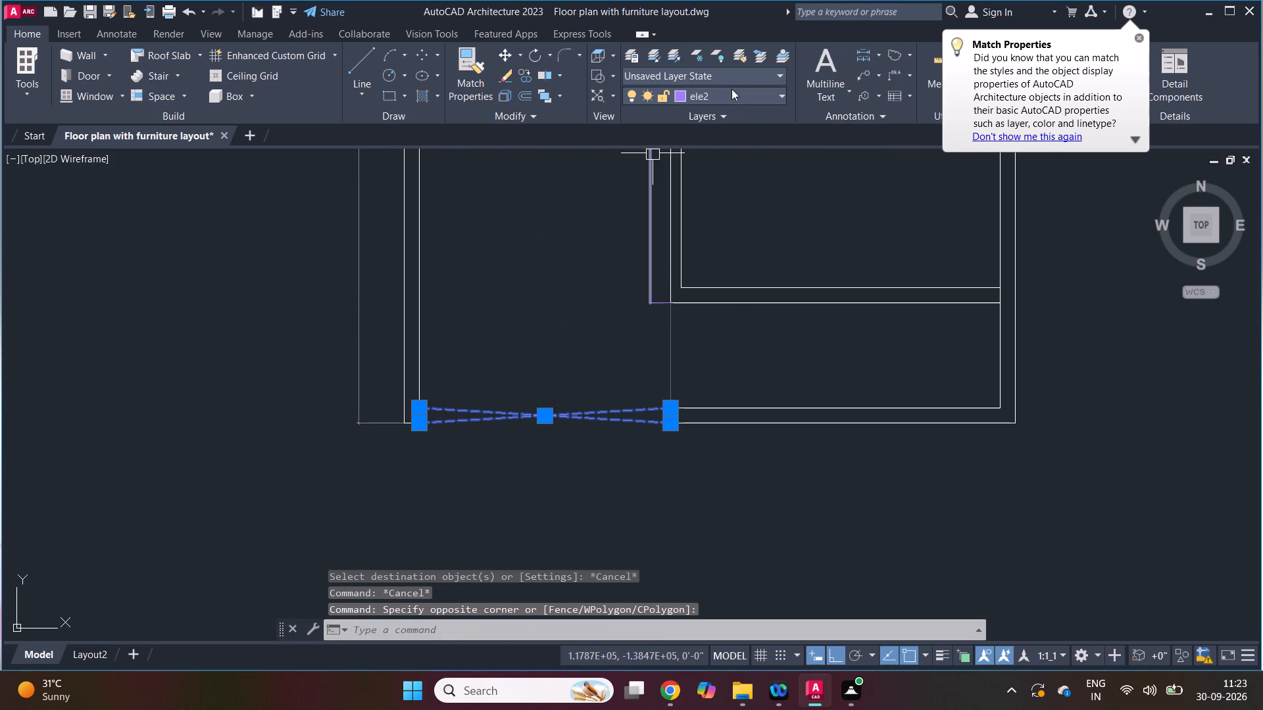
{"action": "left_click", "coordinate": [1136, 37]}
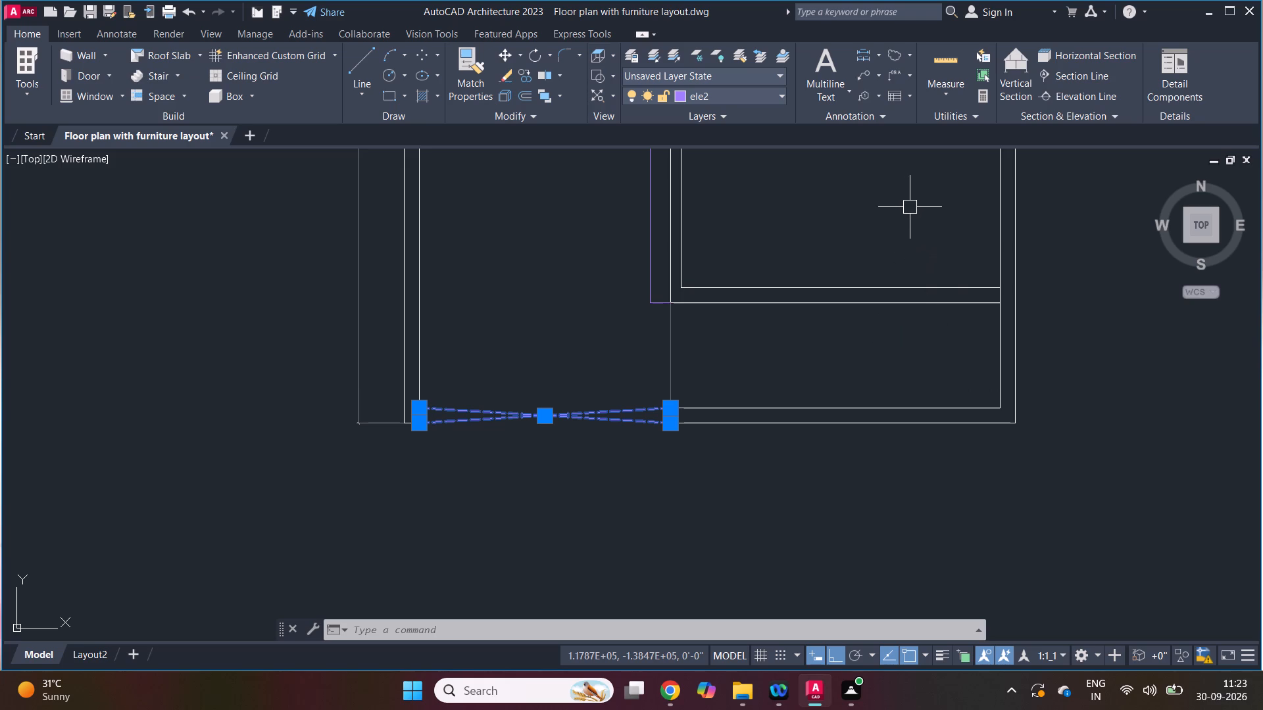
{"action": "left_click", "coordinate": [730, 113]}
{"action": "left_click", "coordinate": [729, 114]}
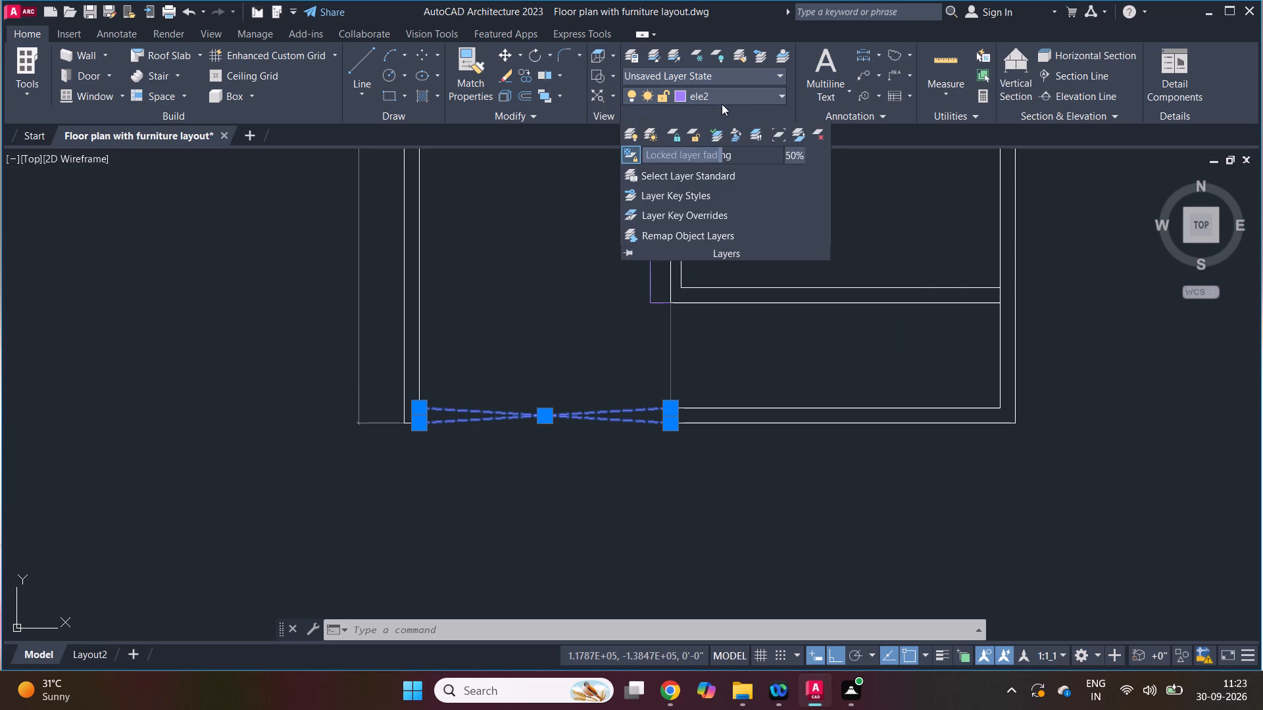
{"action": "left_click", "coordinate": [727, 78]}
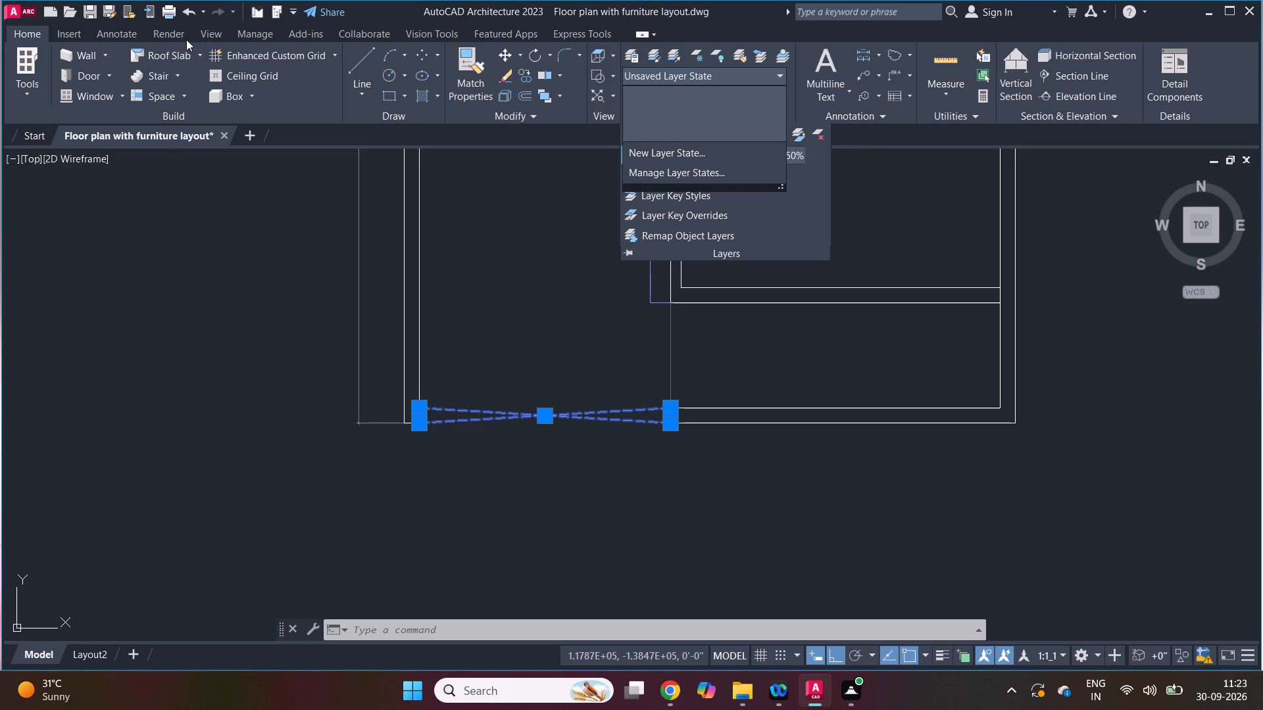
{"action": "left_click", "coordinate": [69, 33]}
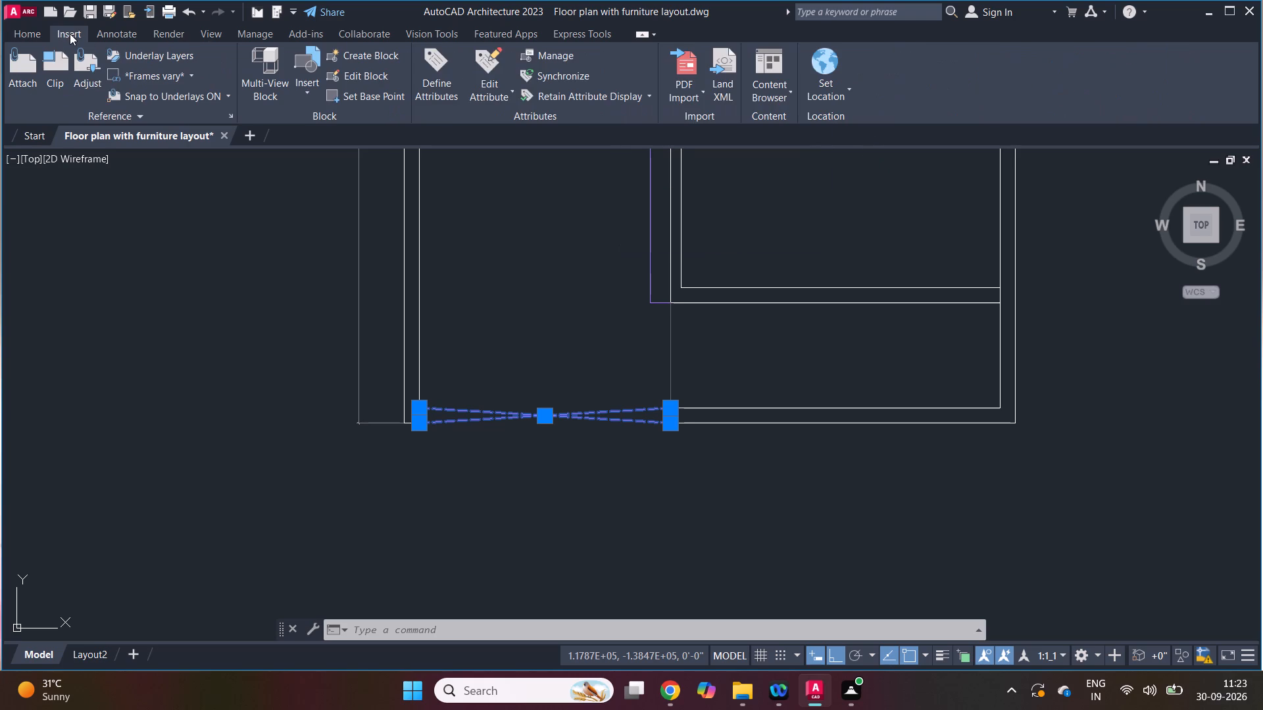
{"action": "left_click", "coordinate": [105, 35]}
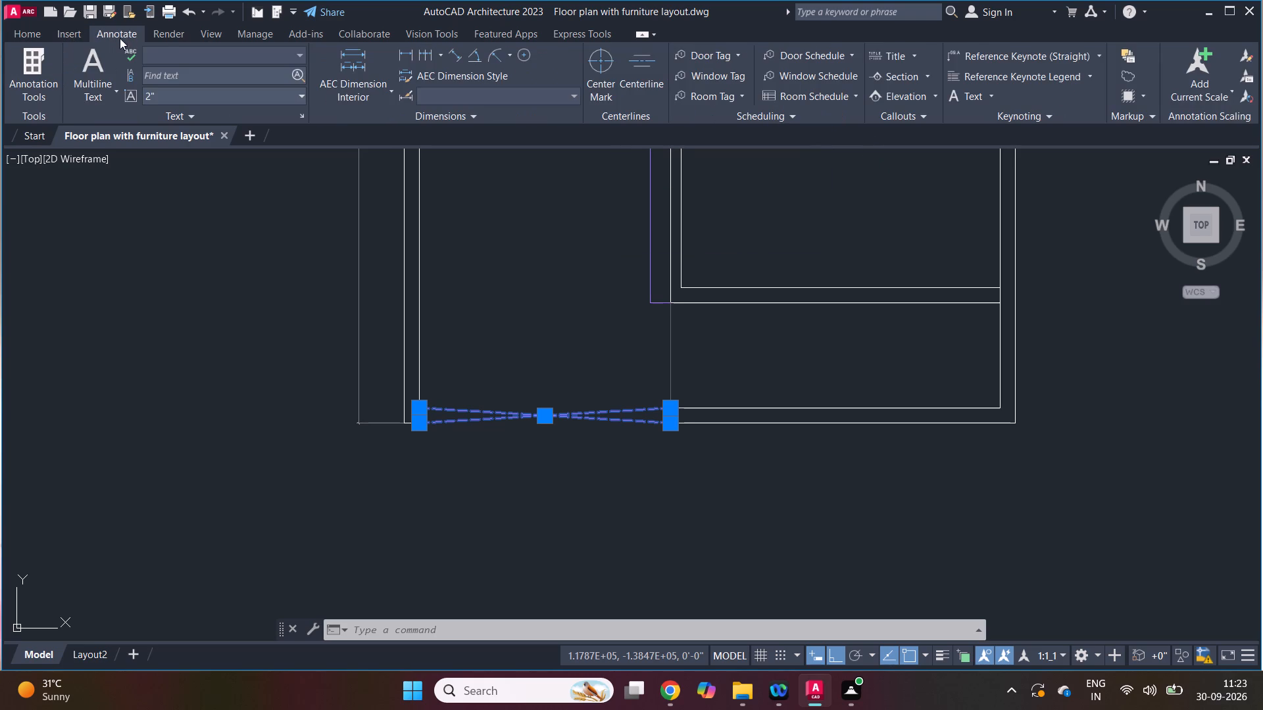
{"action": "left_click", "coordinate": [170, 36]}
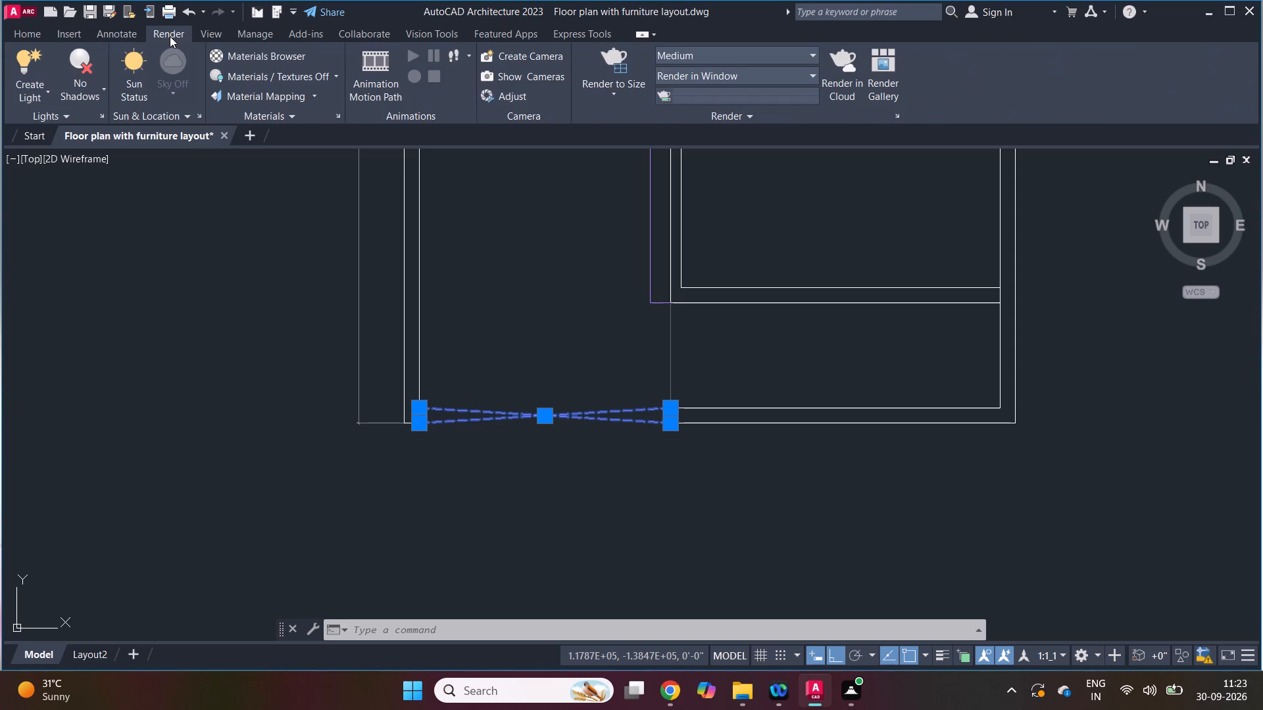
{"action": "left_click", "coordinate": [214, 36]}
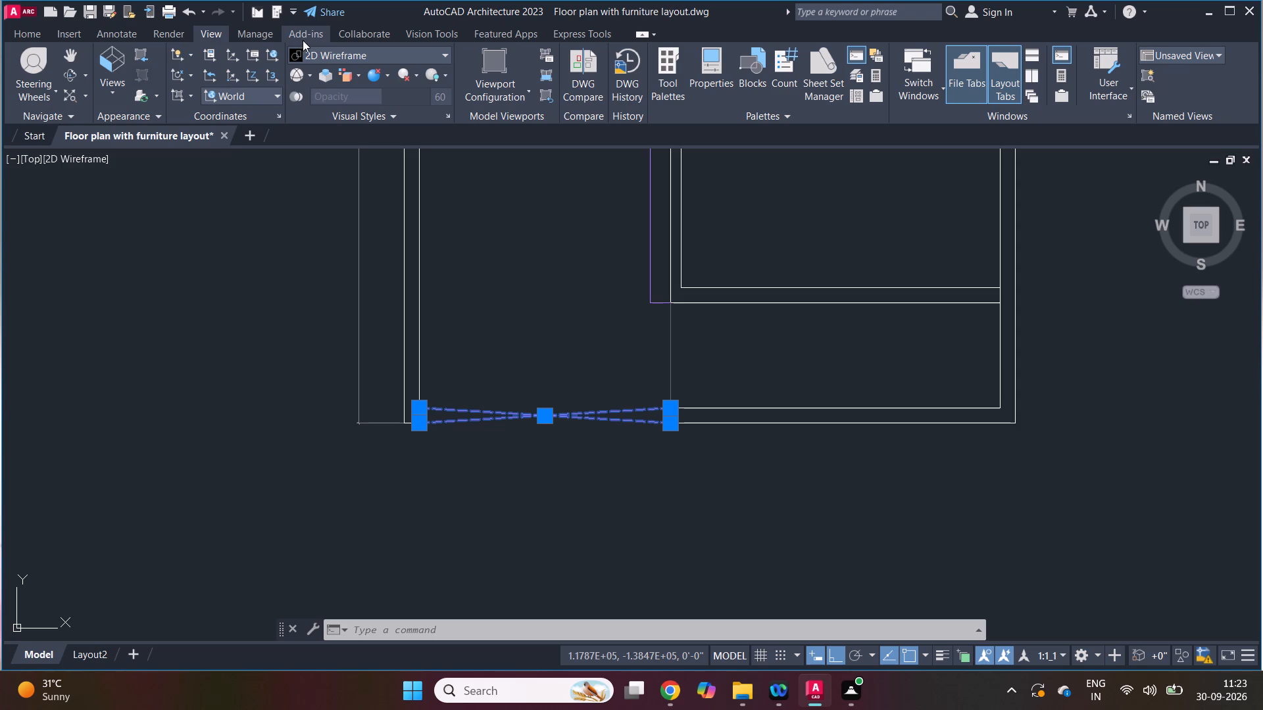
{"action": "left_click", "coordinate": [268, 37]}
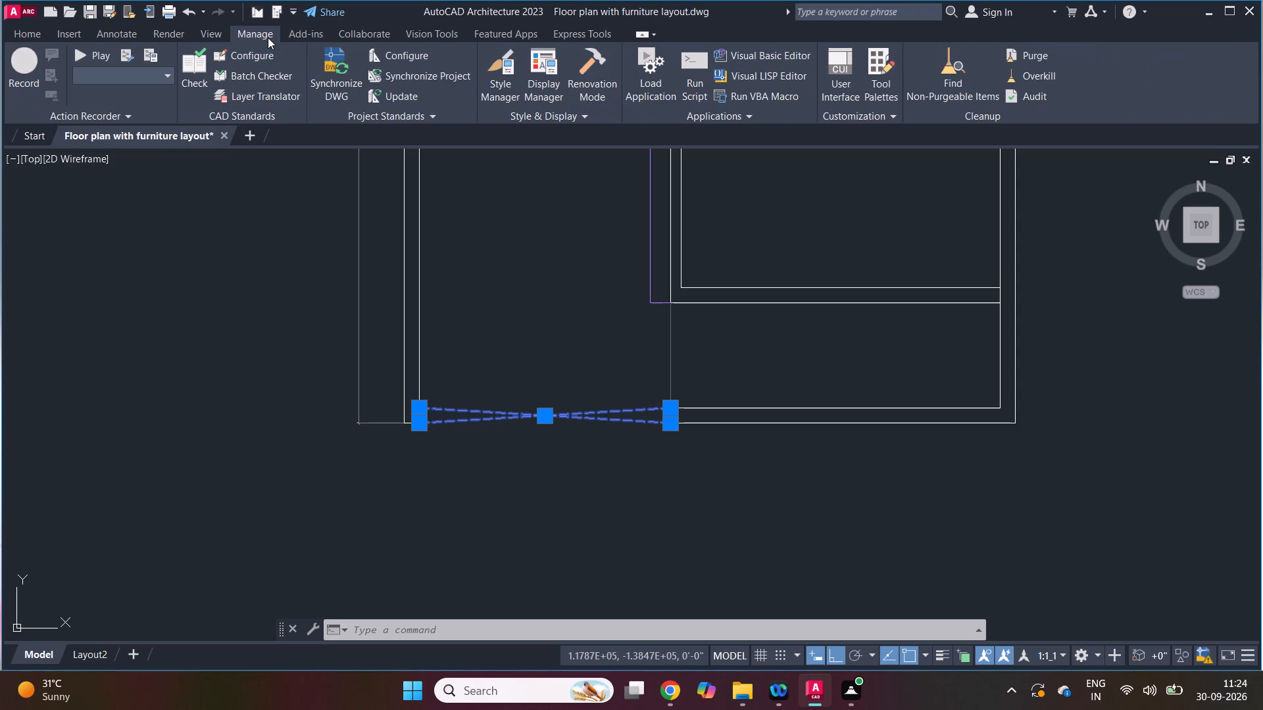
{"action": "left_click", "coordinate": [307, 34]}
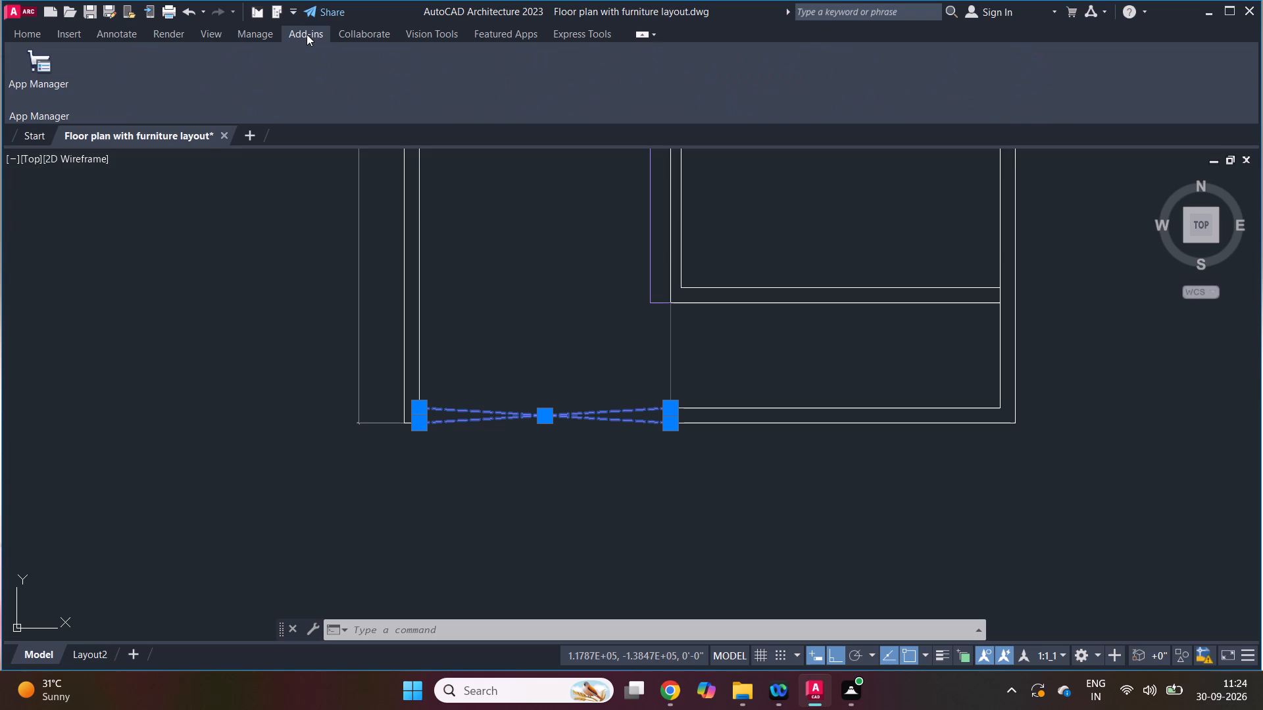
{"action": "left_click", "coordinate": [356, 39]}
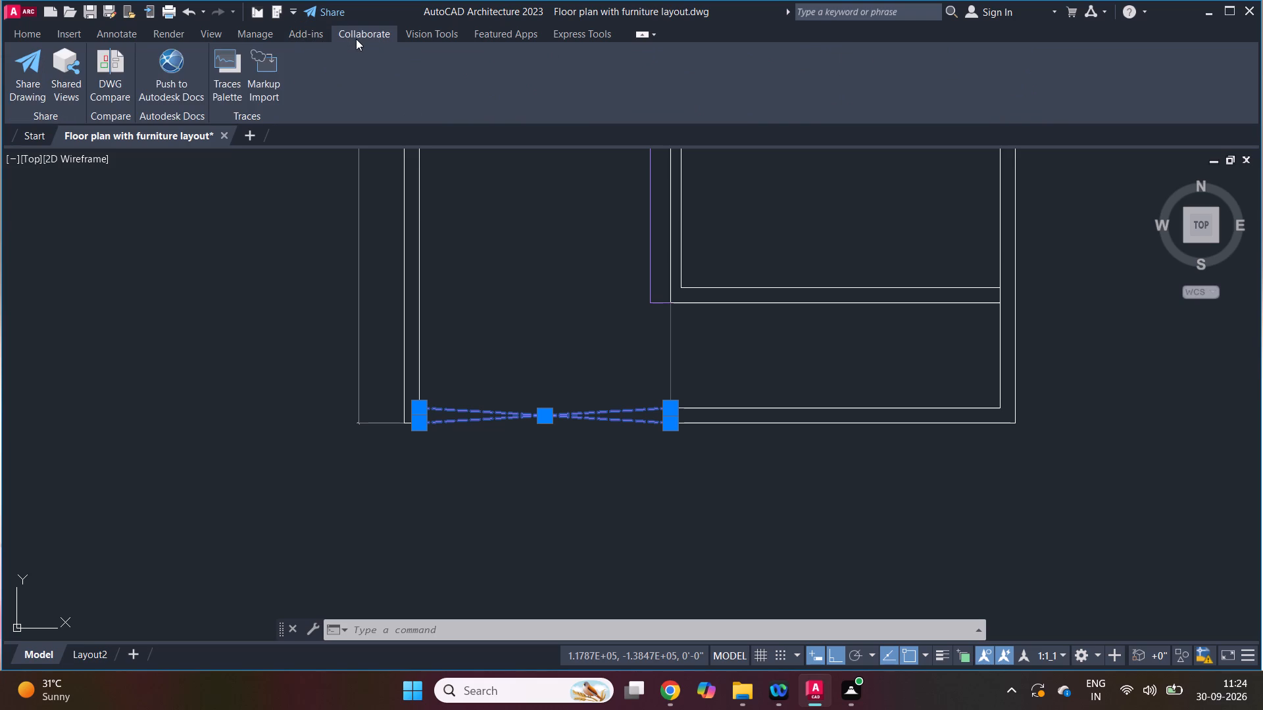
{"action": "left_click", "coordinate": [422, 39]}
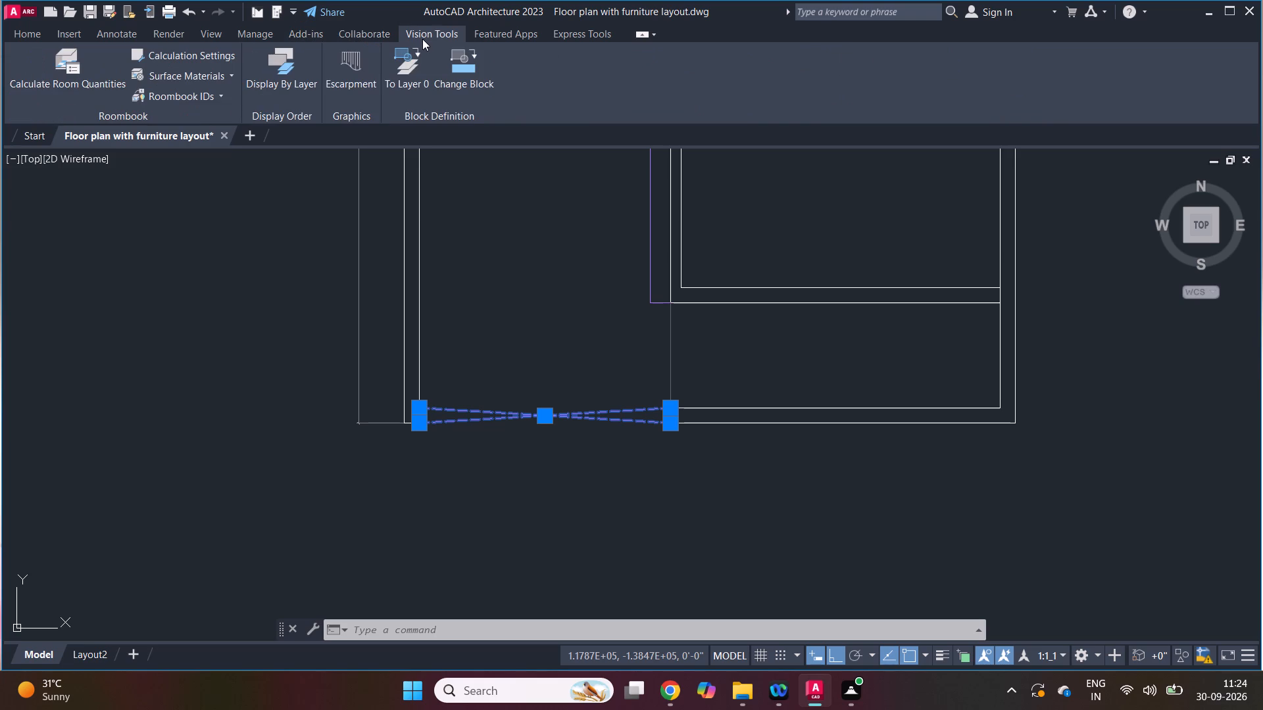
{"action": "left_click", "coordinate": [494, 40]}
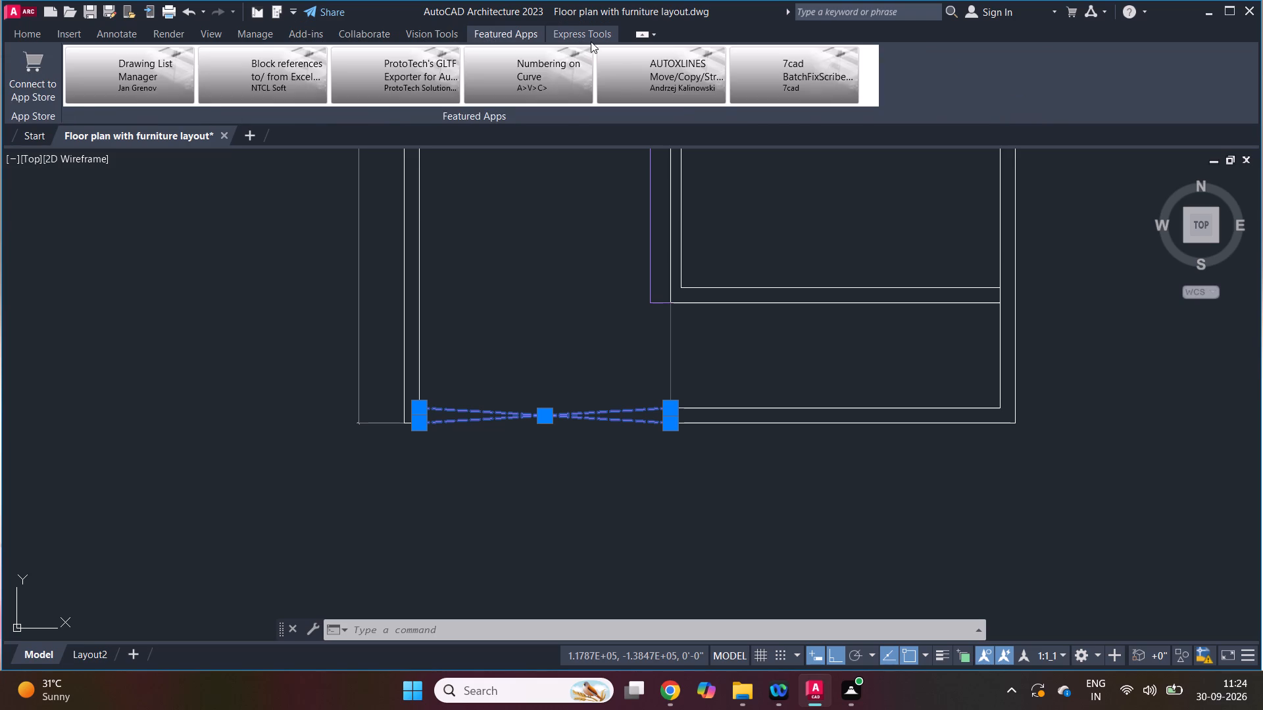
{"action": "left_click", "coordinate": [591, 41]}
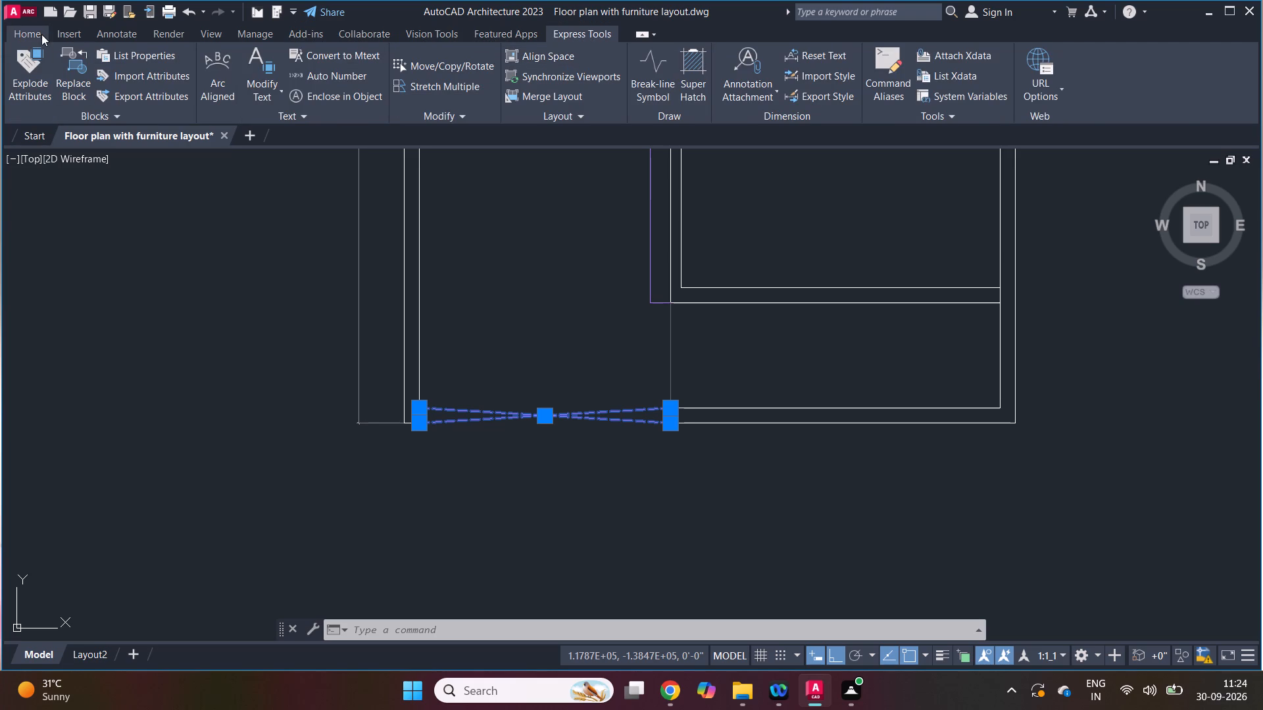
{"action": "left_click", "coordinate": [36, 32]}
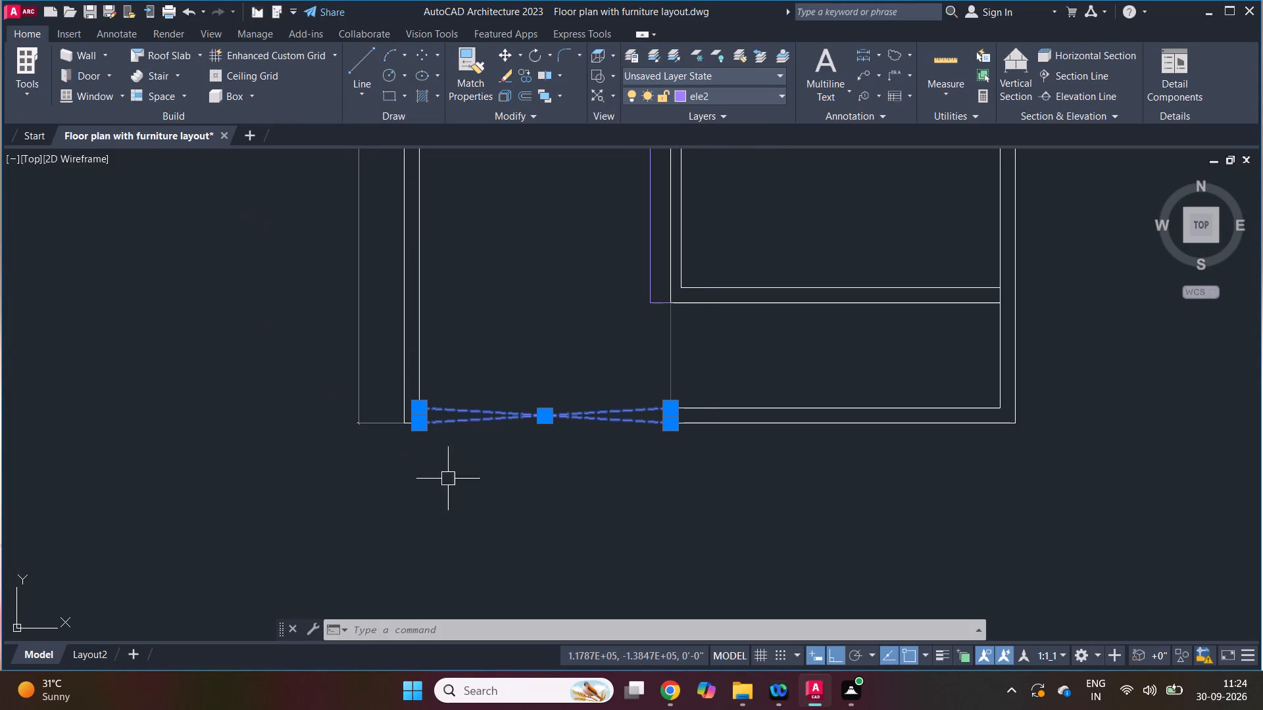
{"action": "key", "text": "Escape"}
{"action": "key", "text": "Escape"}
Save the drawing.
{"action": "key", "text": "ctrl+s"}
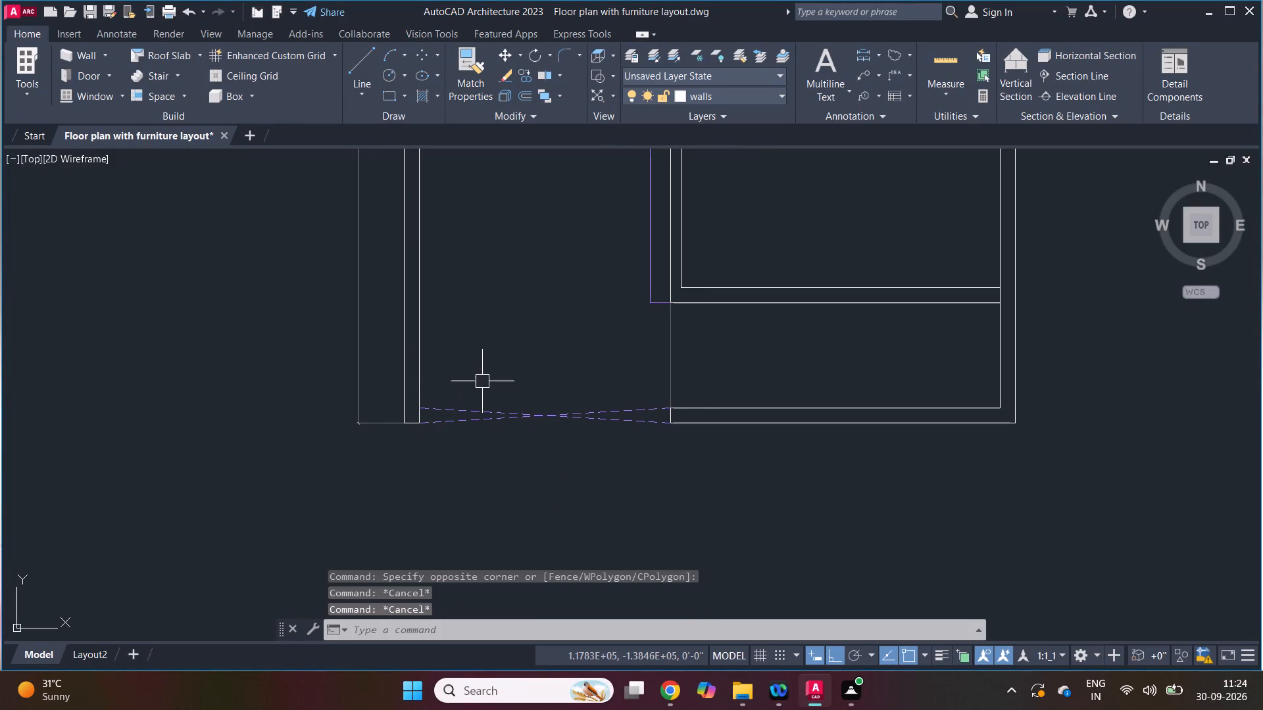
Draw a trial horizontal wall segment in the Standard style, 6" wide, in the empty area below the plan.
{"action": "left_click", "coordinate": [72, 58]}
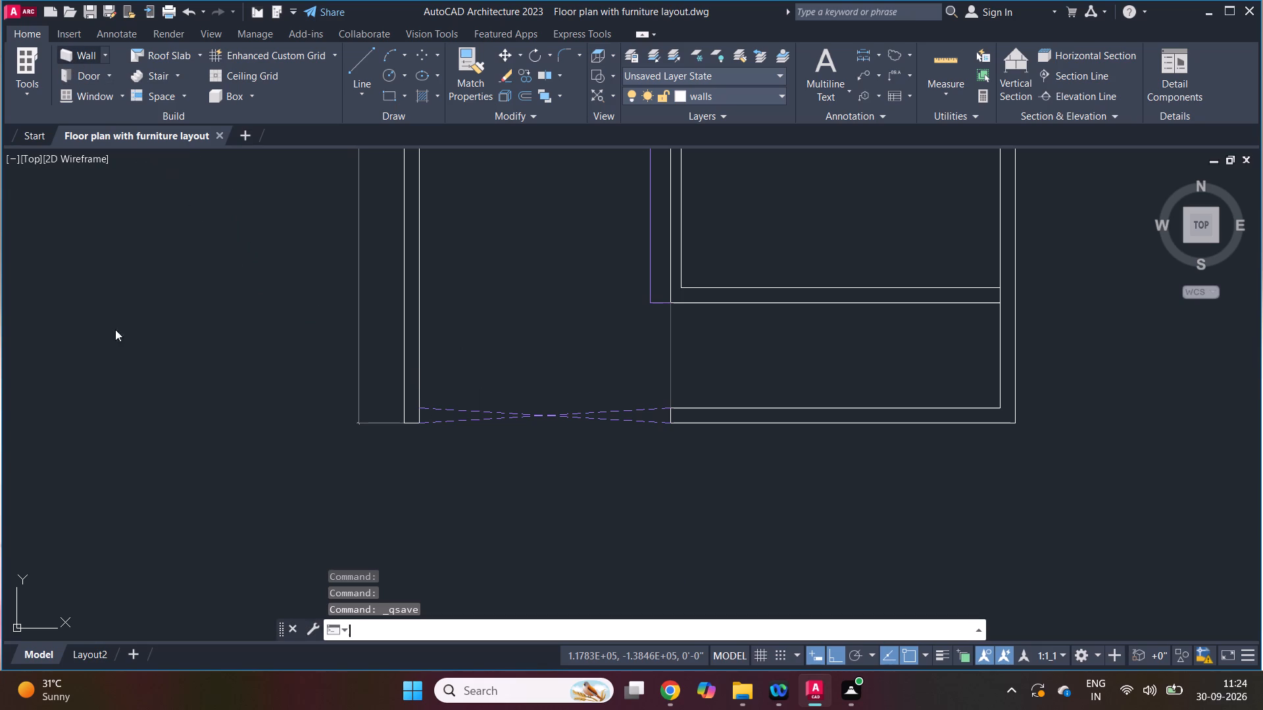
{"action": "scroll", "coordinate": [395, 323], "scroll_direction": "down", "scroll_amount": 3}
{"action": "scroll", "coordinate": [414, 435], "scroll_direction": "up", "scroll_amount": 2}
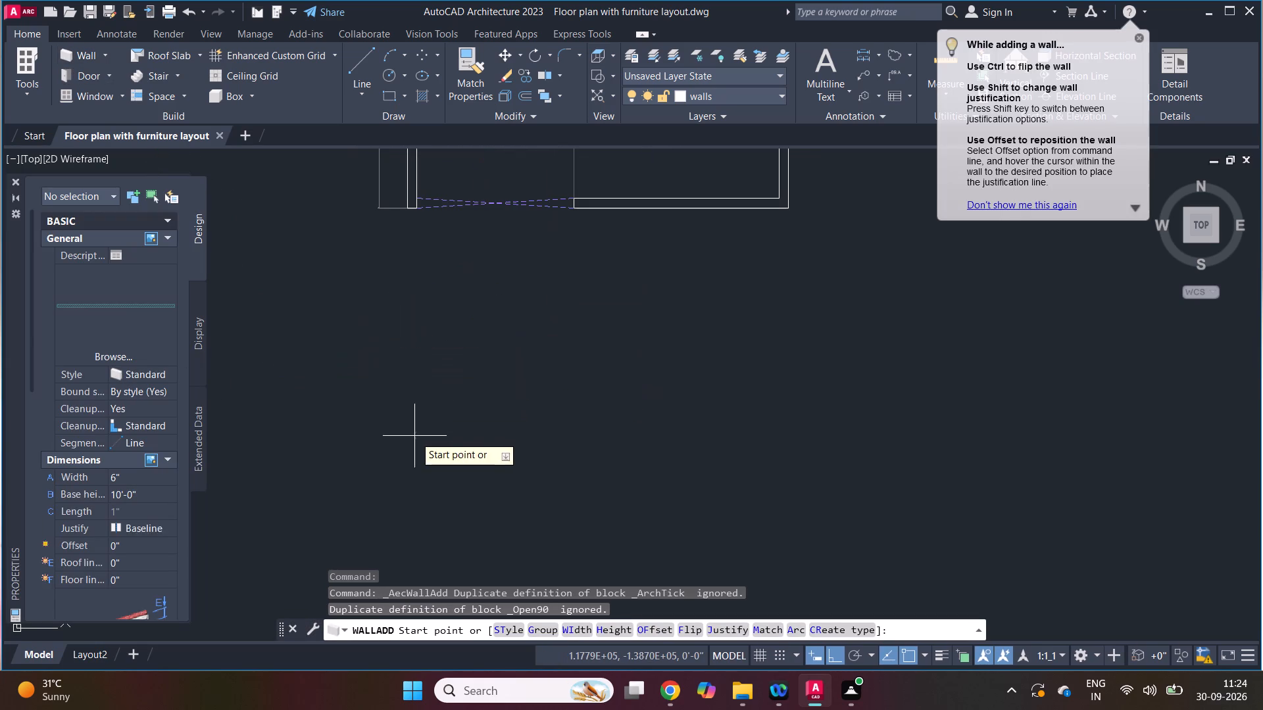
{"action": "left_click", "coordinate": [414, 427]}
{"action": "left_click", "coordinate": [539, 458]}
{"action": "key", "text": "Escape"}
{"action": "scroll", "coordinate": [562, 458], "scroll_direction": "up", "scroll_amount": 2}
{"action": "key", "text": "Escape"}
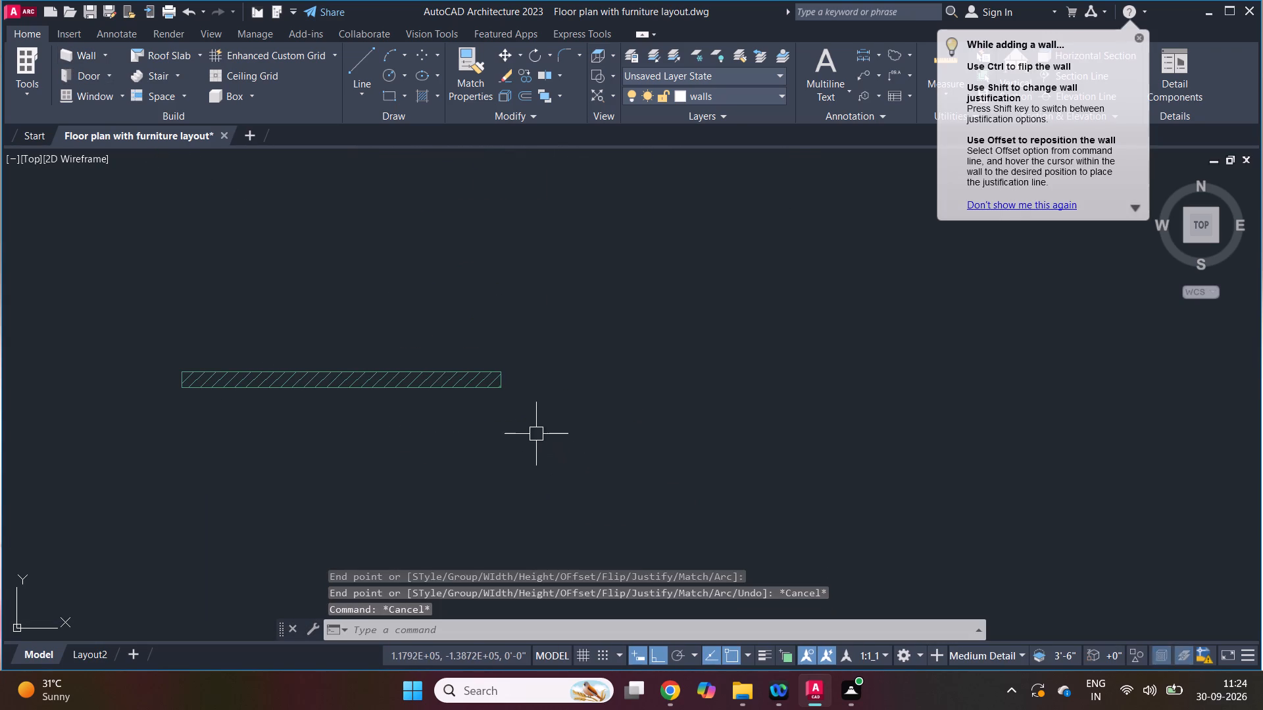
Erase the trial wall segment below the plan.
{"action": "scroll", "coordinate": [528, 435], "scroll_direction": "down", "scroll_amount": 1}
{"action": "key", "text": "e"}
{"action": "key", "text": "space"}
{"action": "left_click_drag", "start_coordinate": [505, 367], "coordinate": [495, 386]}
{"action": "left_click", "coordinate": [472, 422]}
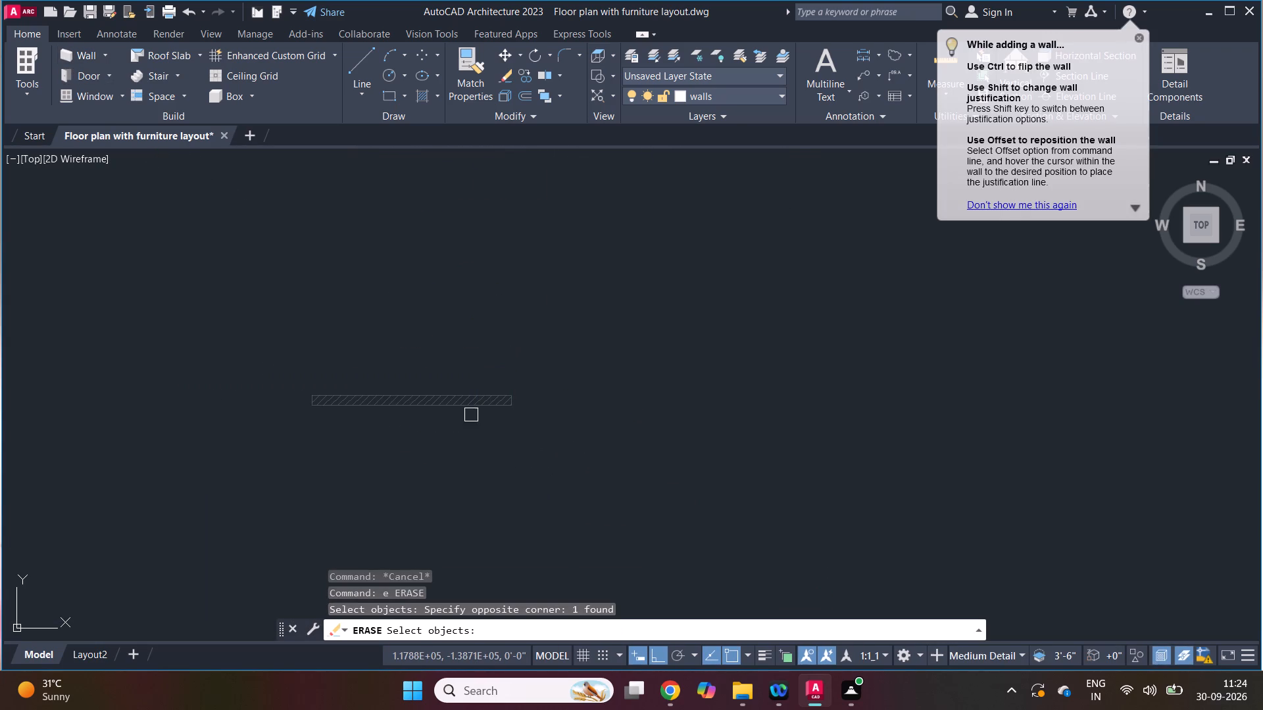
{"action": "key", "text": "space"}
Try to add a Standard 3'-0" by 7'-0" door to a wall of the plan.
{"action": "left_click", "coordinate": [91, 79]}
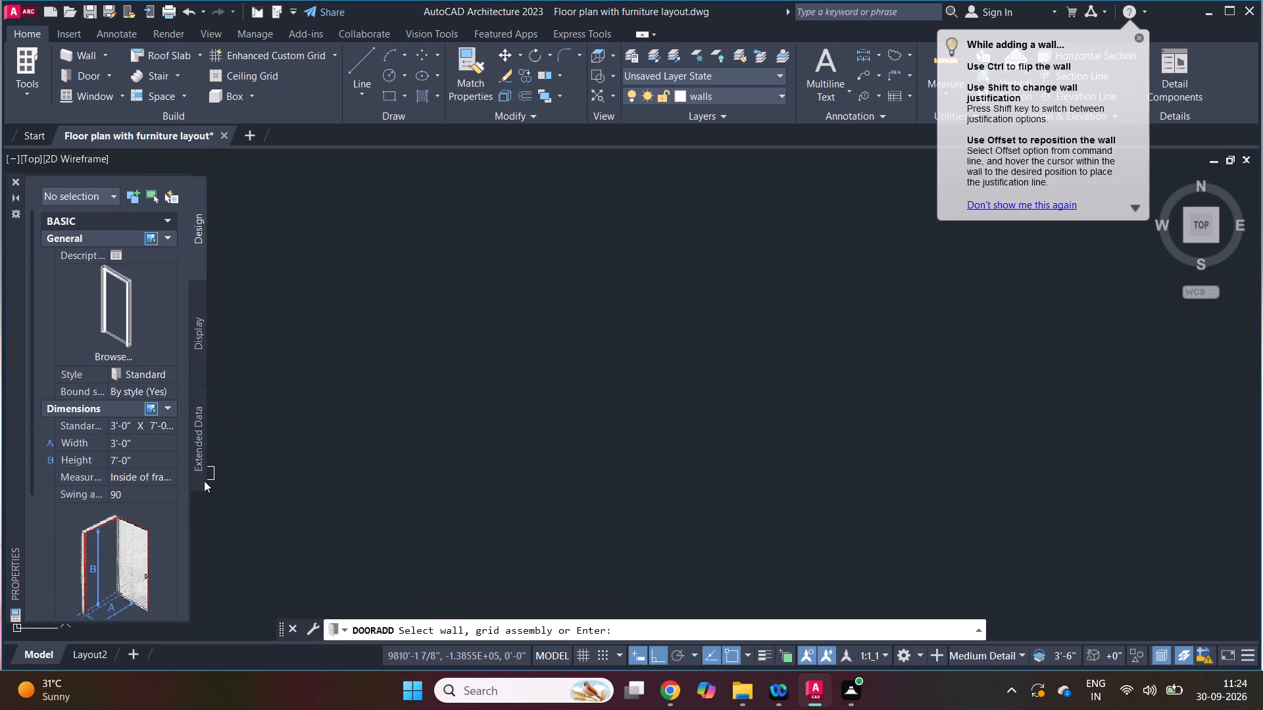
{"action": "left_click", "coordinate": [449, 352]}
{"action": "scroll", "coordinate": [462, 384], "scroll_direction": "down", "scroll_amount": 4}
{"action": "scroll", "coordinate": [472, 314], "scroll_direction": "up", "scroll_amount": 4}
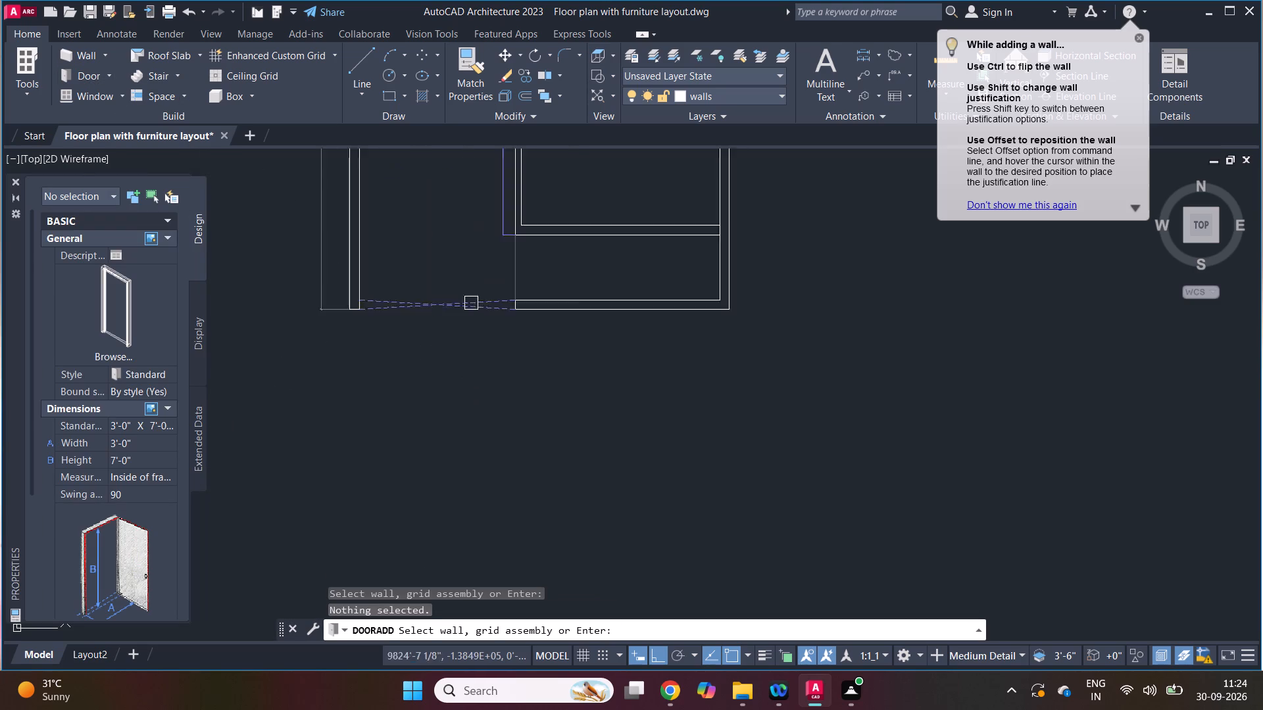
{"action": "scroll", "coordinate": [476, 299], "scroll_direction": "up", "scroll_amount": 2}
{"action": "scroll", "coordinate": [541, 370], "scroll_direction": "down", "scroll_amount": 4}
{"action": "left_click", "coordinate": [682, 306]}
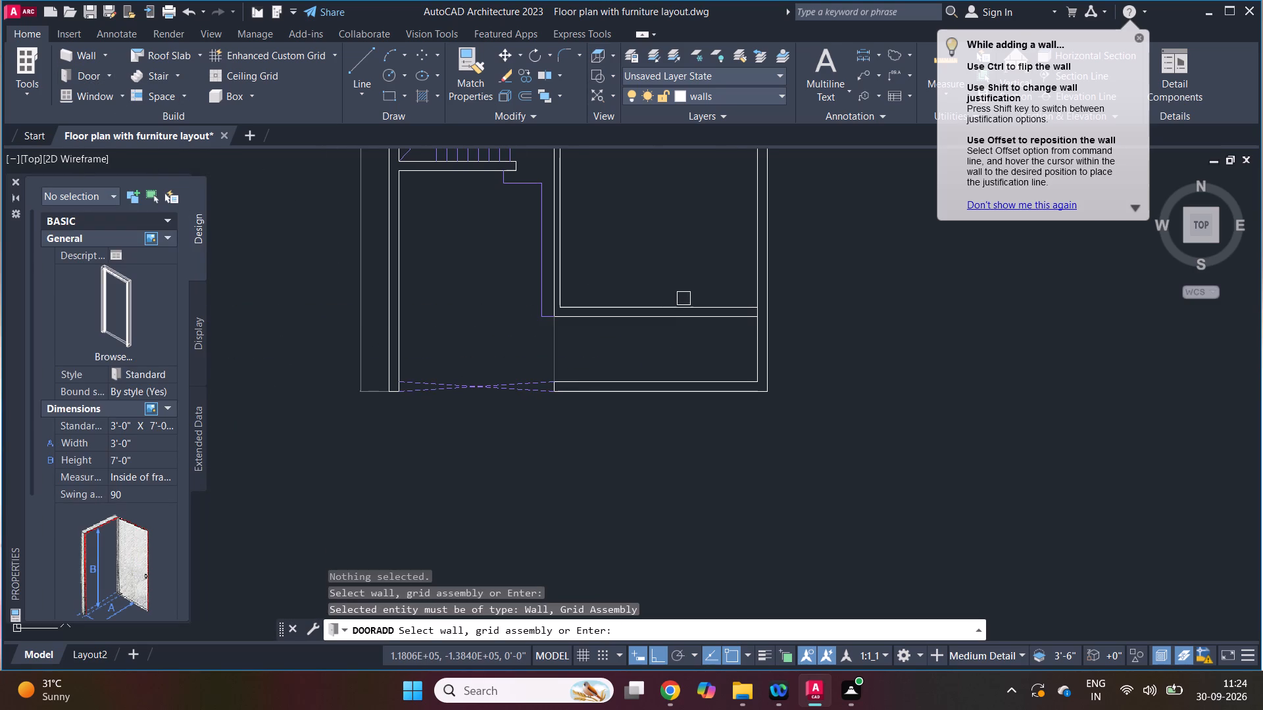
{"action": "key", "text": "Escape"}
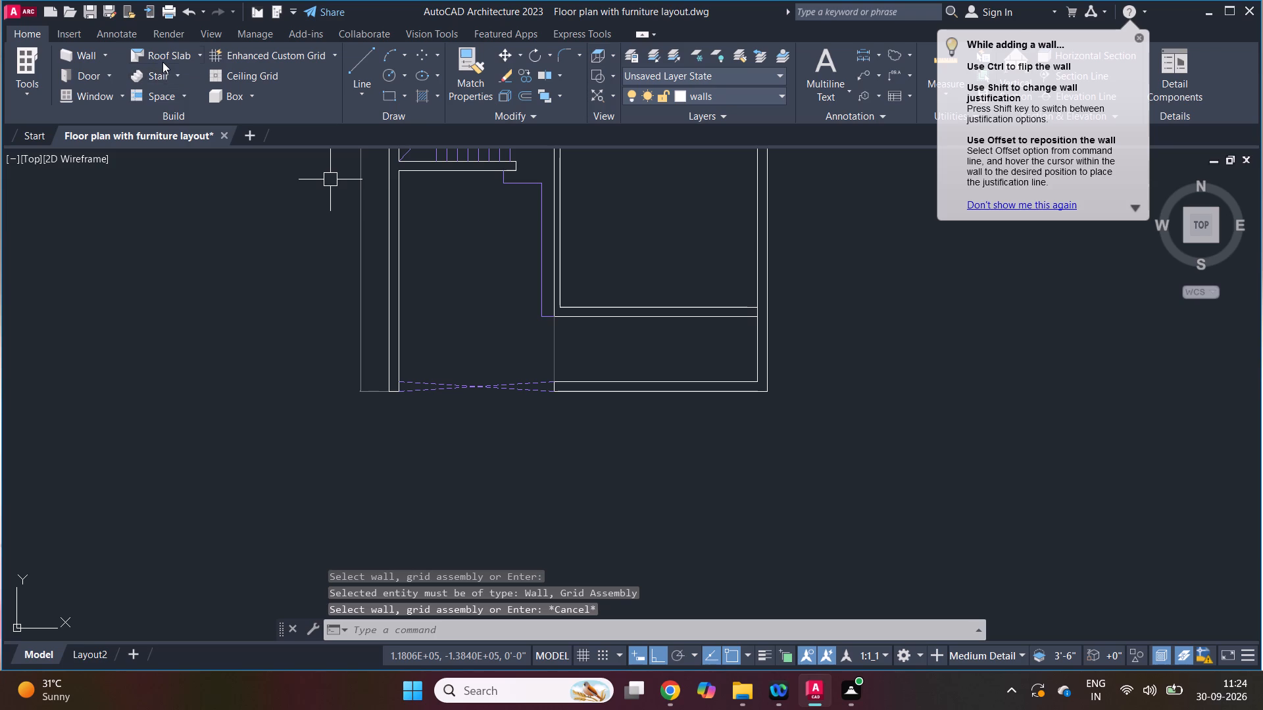
Draw a trial Standard multi-landing stair, 3'-8" wide and 10'-0" high, with two flights in the empty area below the plan.
{"action": "left_click", "coordinate": [162, 74]}
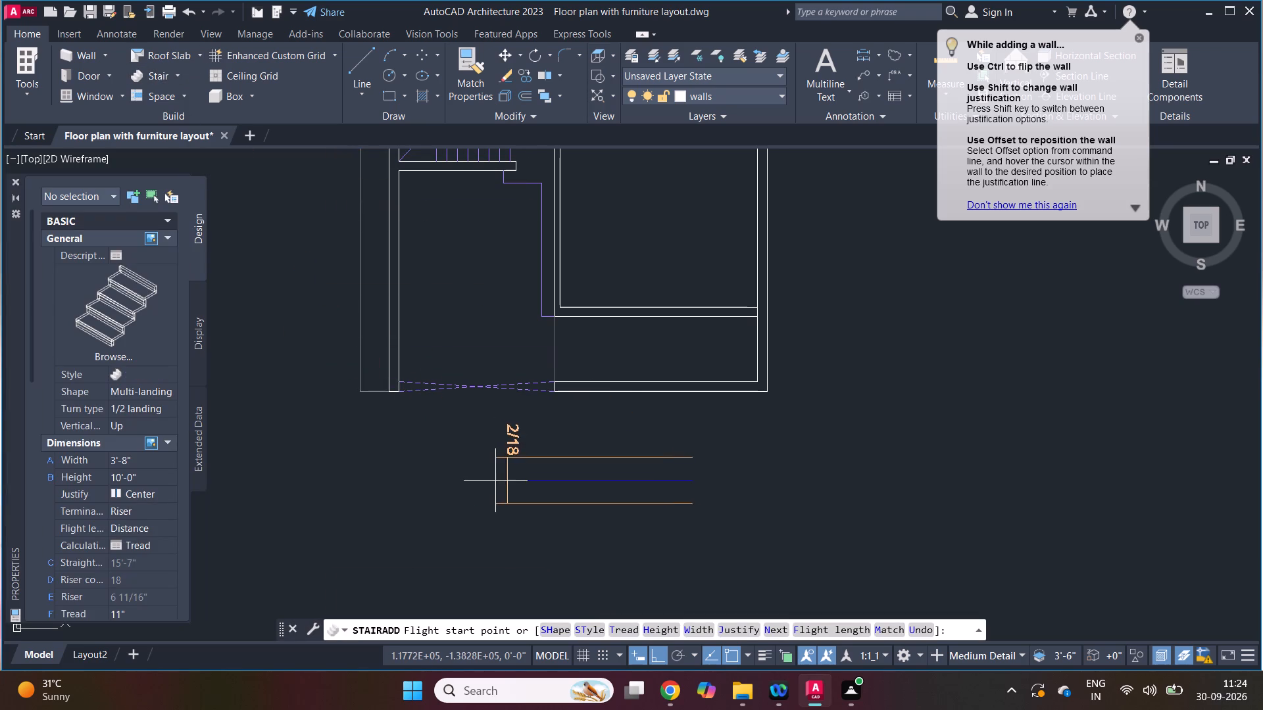
{"action": "left_click", "coordinate": [501, 483]}
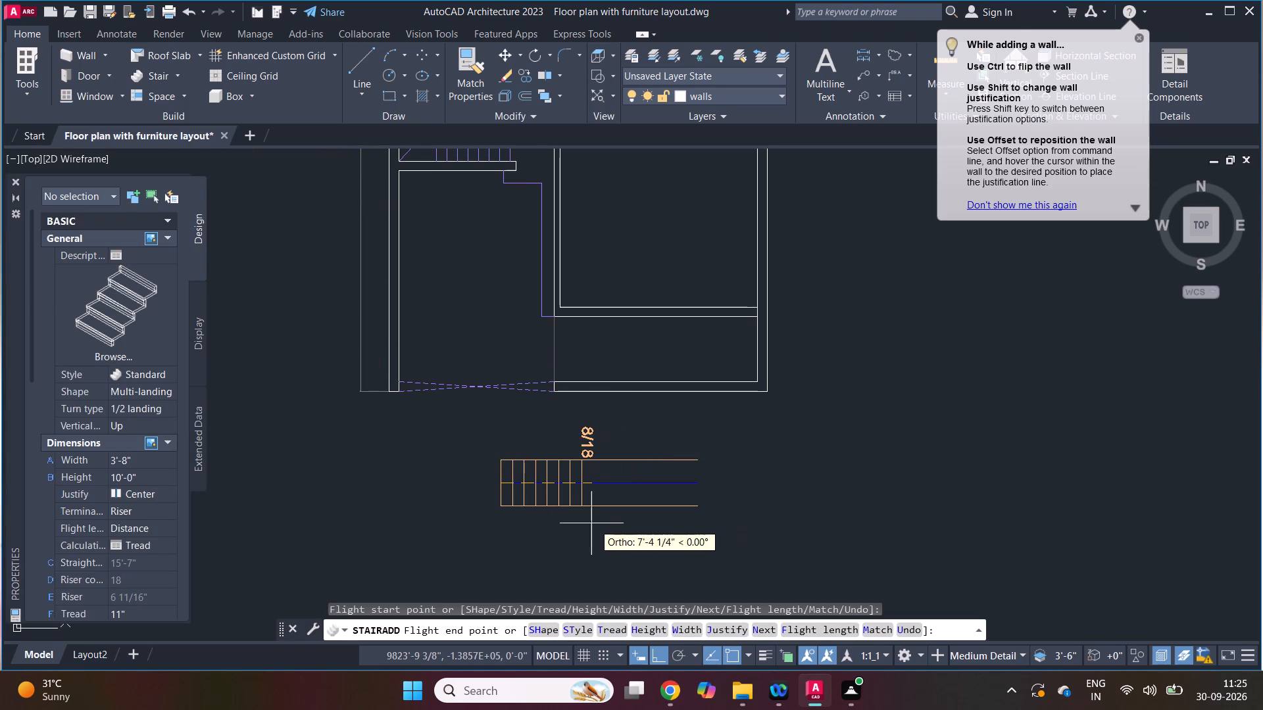
{"action": "left_click", "coordinate": [626, 527]}
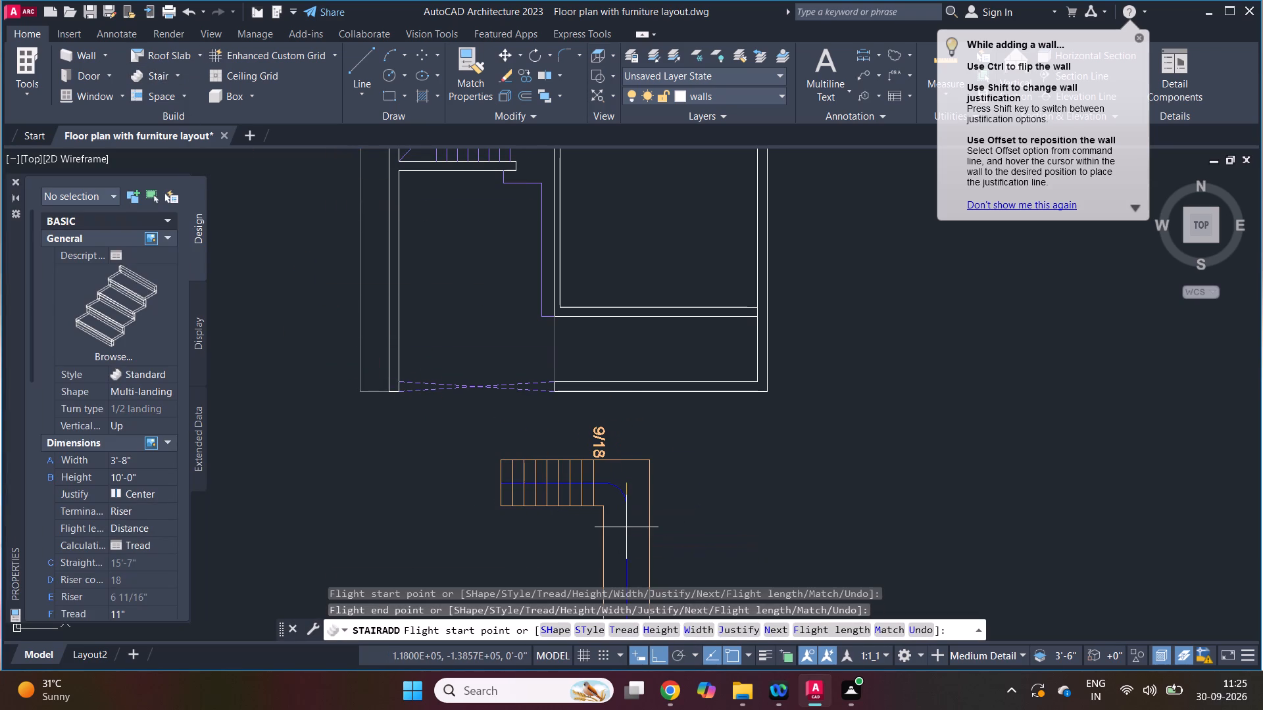
{"action": "scroll", "coordinate": [630, 439], "scroll_direction": "down", "scroll_amount": 4}
{"action": "scroll", "coordinate": [637, 469], "scroll_direction": "up", "scroll_amount": 5}
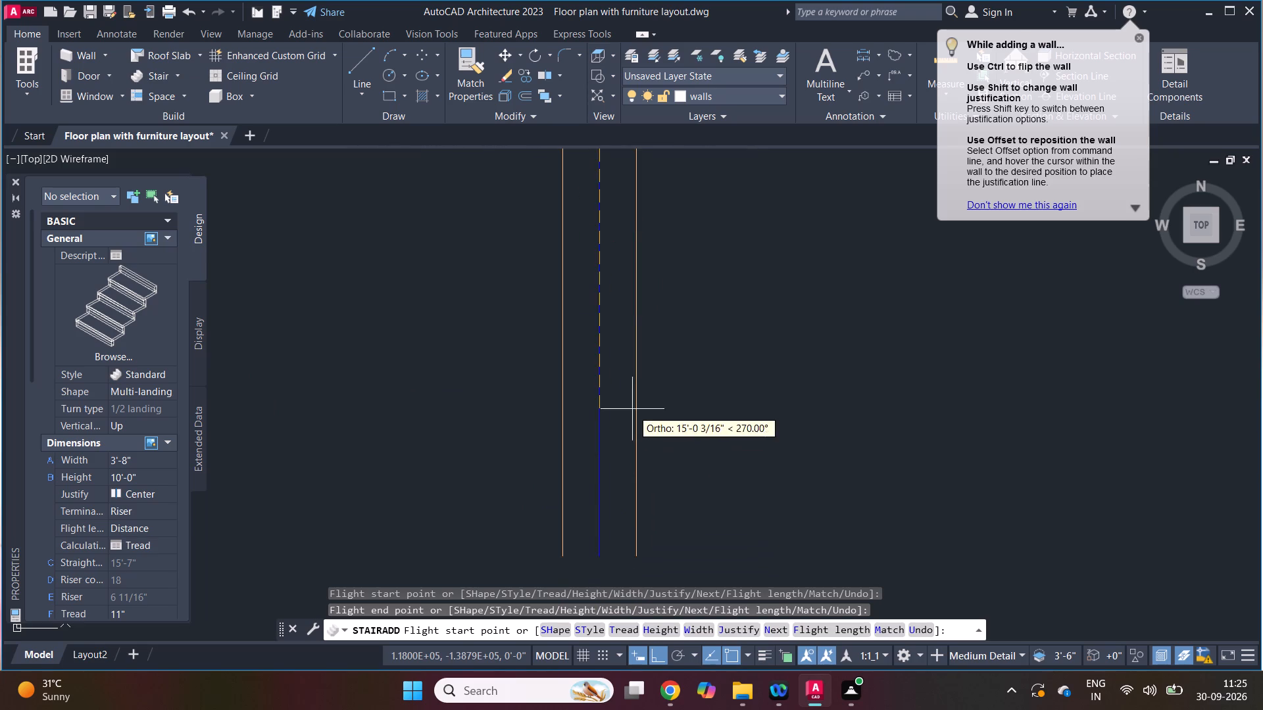
{"action": "scroll", "coordinate": [630, 438], "scroll_direction": "down", "scroll_amount": 3}
{"action": "left_click", "coordinate": [640, 385]}
{"action": "scroll", "coordinate": [681, 382], "scroll_direction": "up", "scroll_amount": 2}
{"action": "left_click", "coordinate": [680, 382]}
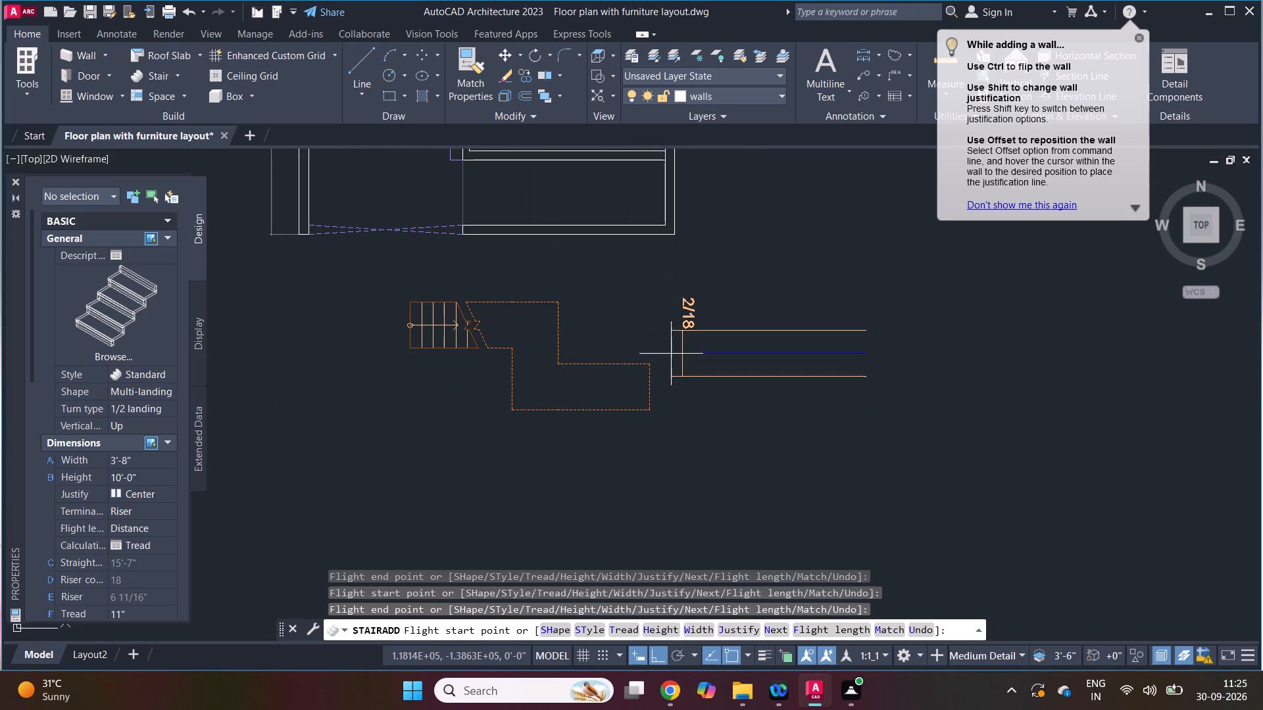
{"action": "left_click", "coordinate": [670, 325]}
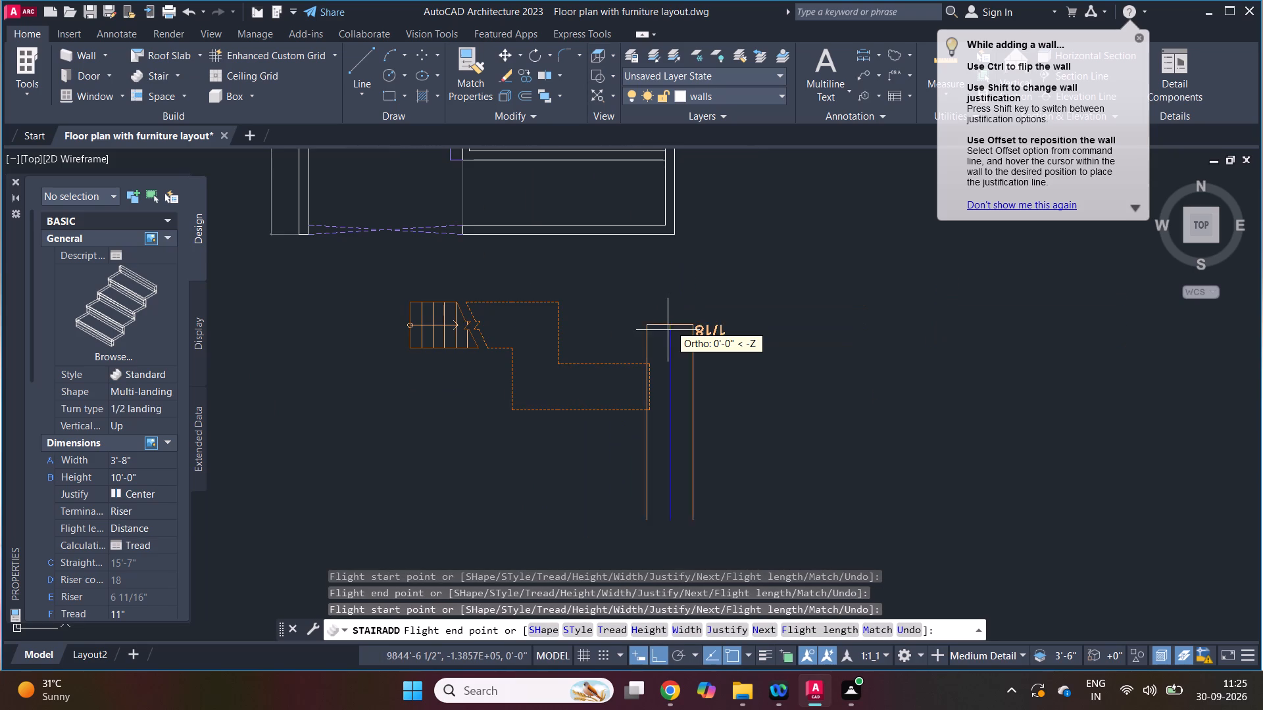
{"action": "key", "text": "Escape"}
{"action": "scroll", "coordinate": [559, 411], "scroll_direction": "down", "scroll_amount": 3}
{"action": "key", "text": "Escape"}
{"action": "scroll", "coordinate": [511, 404], "scroll_direction": "up", "scroll_amount": 3}
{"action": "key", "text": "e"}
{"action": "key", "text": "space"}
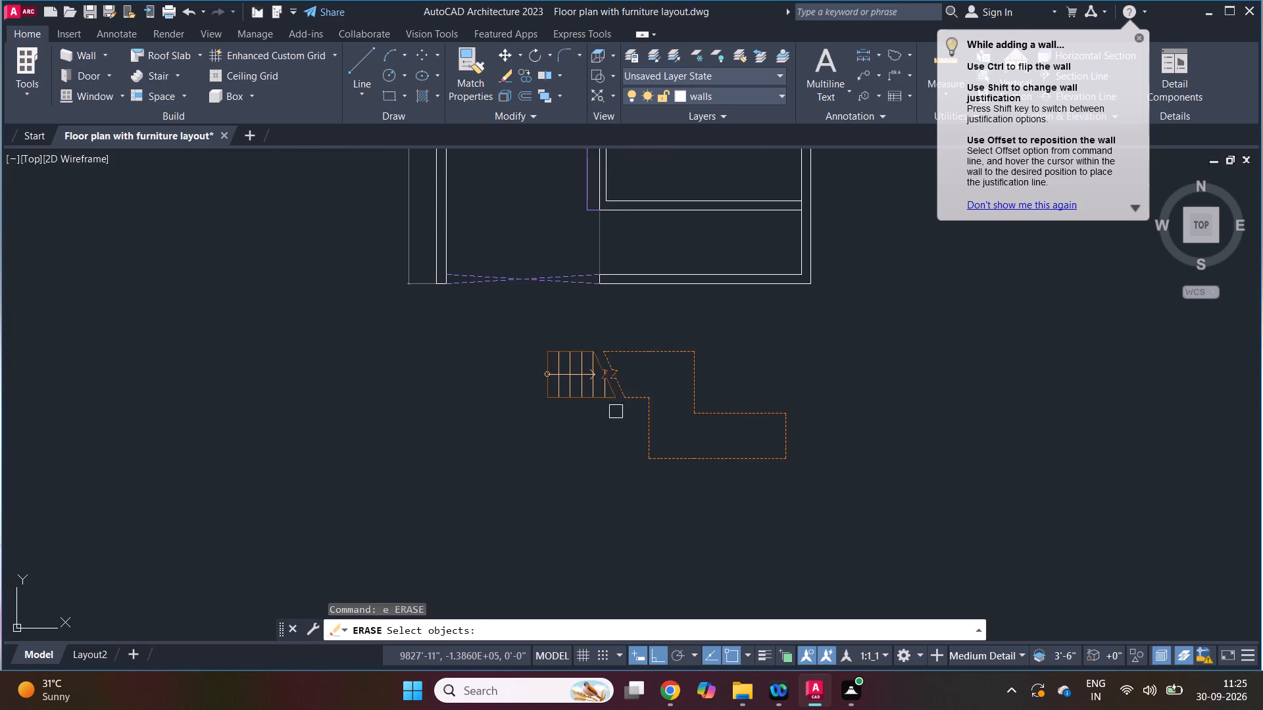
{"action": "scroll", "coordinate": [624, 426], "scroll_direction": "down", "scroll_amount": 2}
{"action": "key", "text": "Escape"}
Move the hand-drawn staircase linework out of the stair bay to the empty area left of the plan.
{"action": "scroll", "coordinate": [605, 438], "scroll_direction": "down", "scroll_amount": 1}
{"action": "scroll", "coordinate": [586, 366], "scroll_direction": "up", "scroll_amount": 4}
{"action": "scroll", "coordinate": [660, 278], "scroll_direction": "up", "scroll_amount": 3}
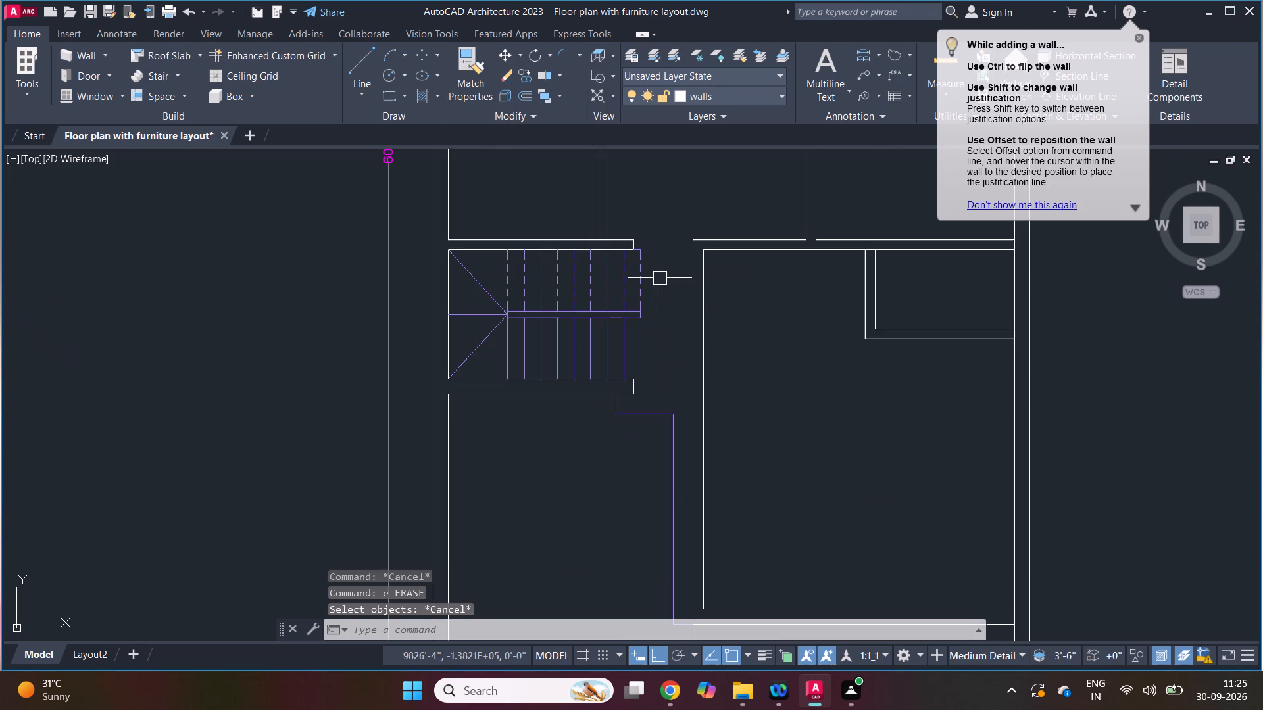
{"action": "key", "text": "m"}
{"action": "key", "text": "space"}
{"action": "left_click_drag", "start_coordinate": [651, 287], "coordinate": [639, 298]}
{"action": "left_click", "coordinate": [376, 382]}
{"action": "key", "text": "space"}
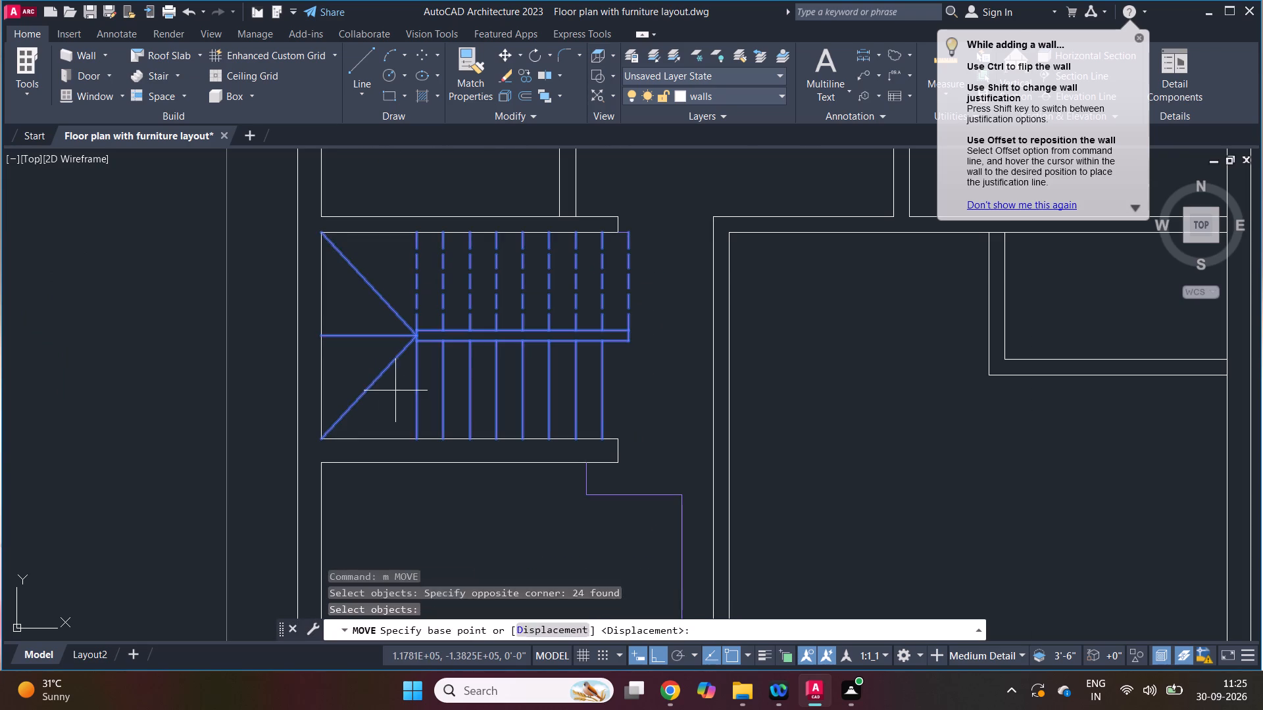
{"action": "left_click", "coordinate": [397, 391]}
{"action": "scroll", "coordinate": [634, 374], "scroll_direction": "down", "scroll_amount": 5}
{"action": "left_click", "coordinate": [349, 377]}
{"action": "key", "text": "Escape"}
{"action": "scroll", "coordinate": [649, 364], "scroll_direction": "up", "scroll_amount": 3}
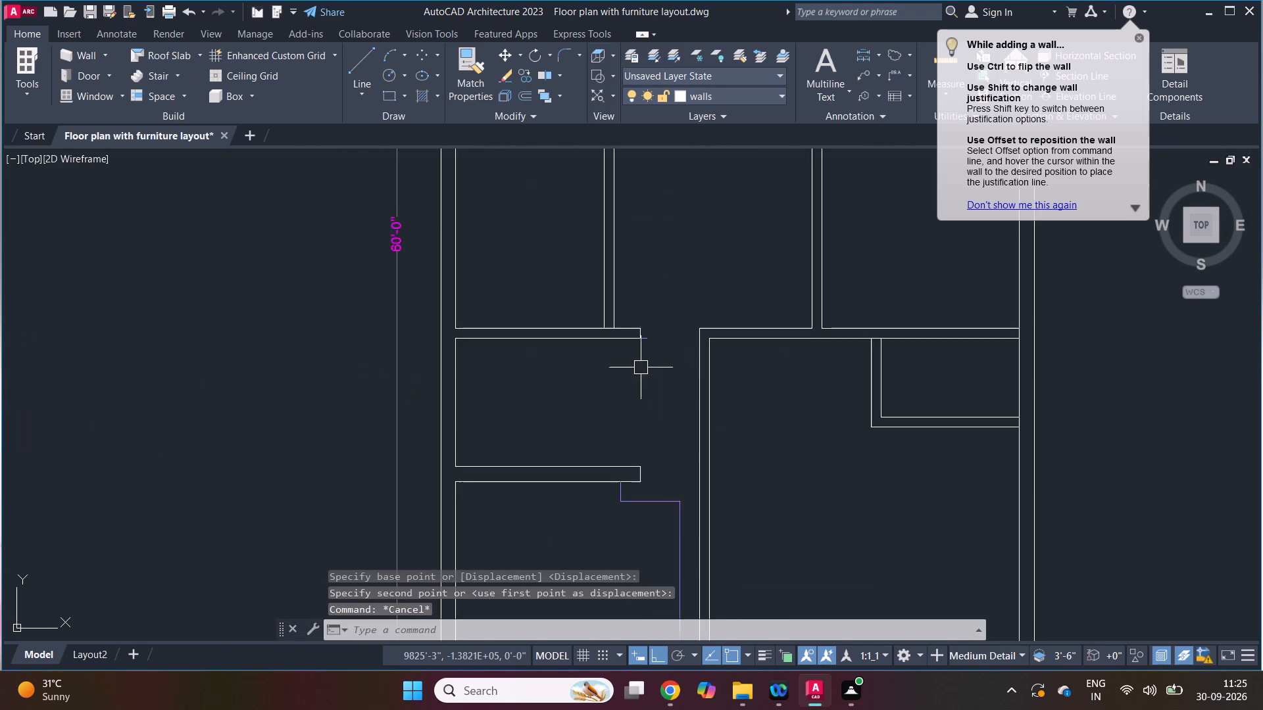
Erase the short leftover stair line at the end of the stair bay's upper wall.
{"action": "scroll", "coordinate": [638, 375], "scroll_direction": "up", "scroll_amount": 2}
{"action": "key", "text": "Escape"}
{"action": "key", "text": "e"}
{"action": "key", "text": "space"}
{"action": "left_click", "coordinate": [658, 308]}
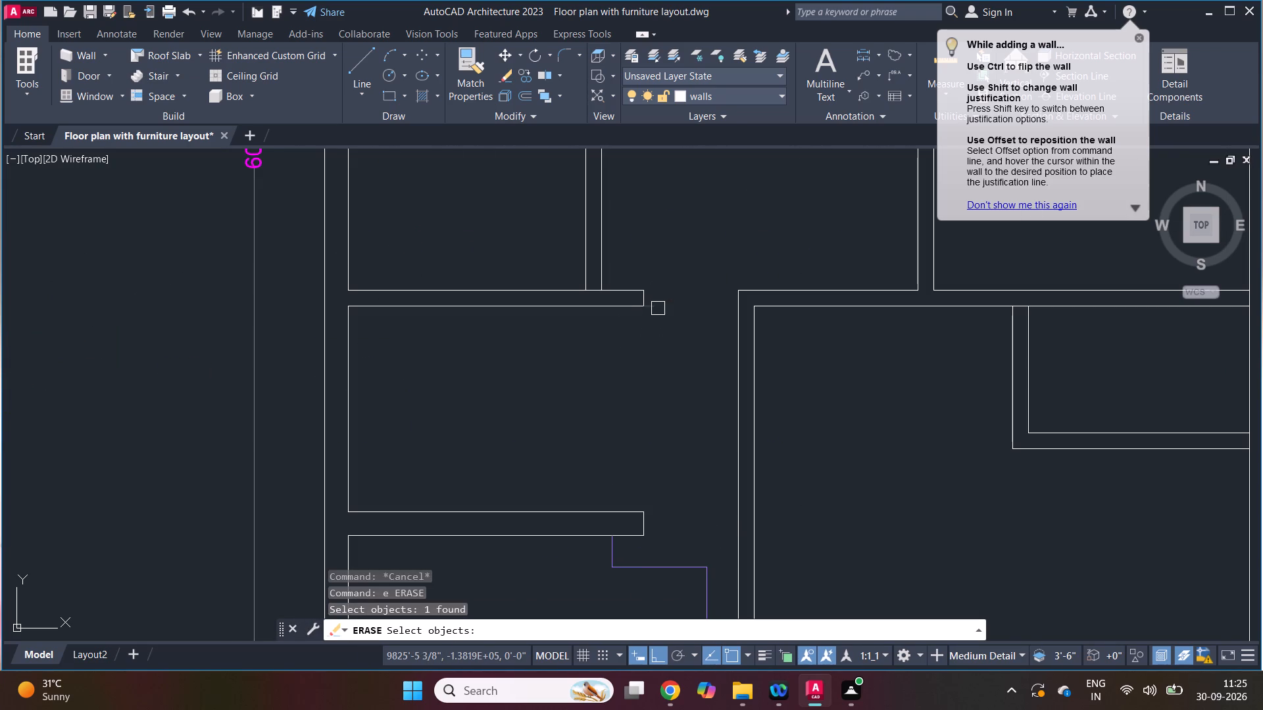
{"action": "key", "text": "space"}
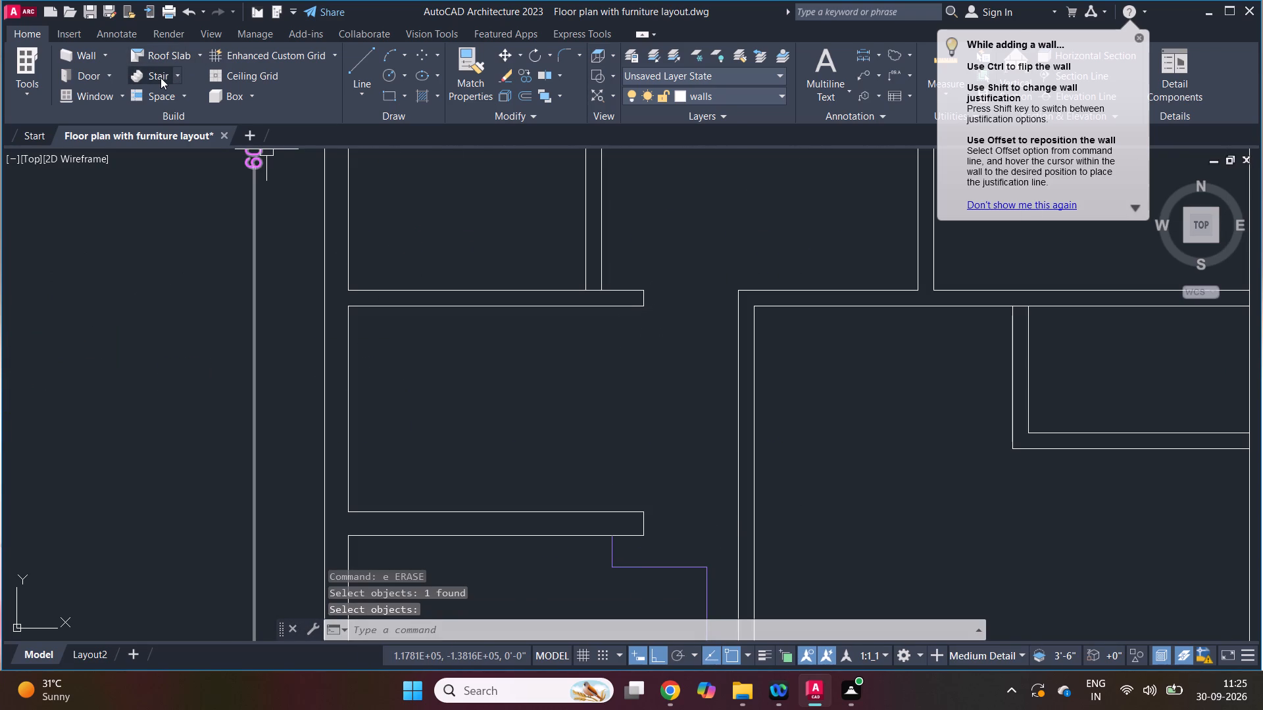
Start adding a window and examine the window styles available in the content library.
{"action": "left_click_drag", "start_coordinate": [99, 93], "coordinate": [100, 99]}
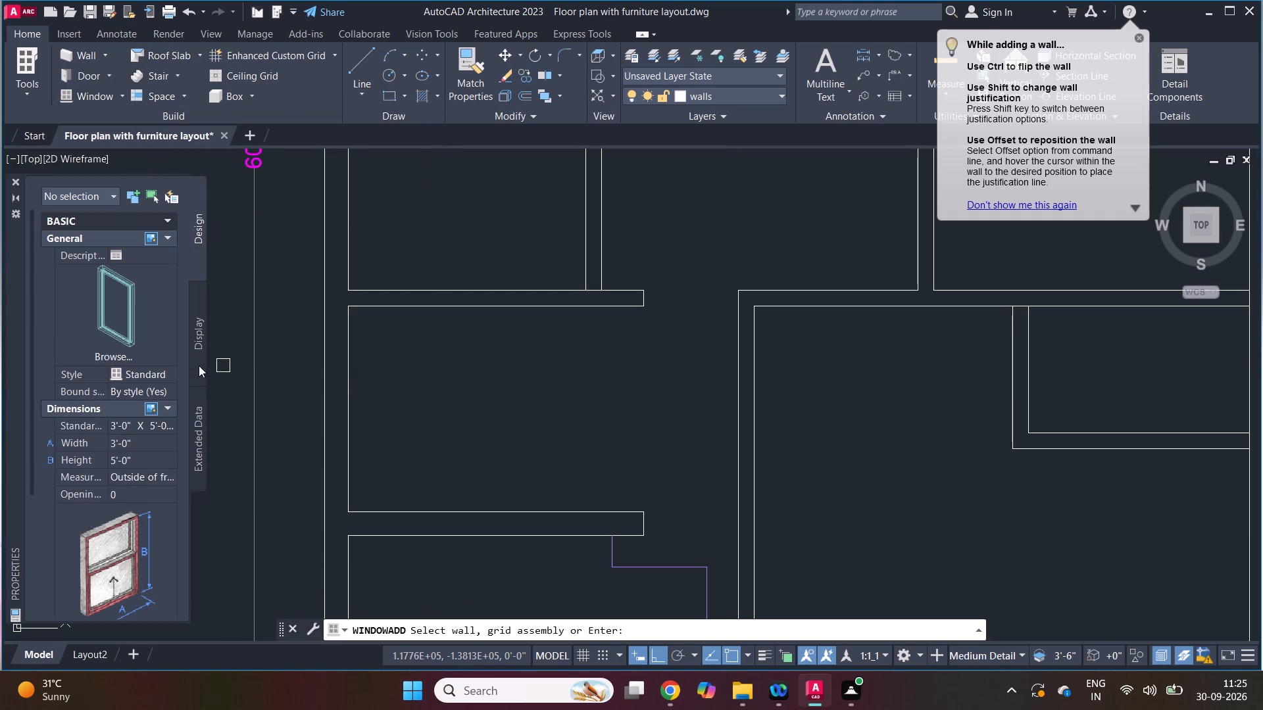
{"action": "scroll", "coordinate": [139, 437], "scroll_direction": "down", "scroll_amount": 6}
{"action": "scroll", "coordinate": [140, 487], "scroll_direction": "up", "scroll_amount": 8}
{"action": "left_click", "coordinate": [128, 308]}
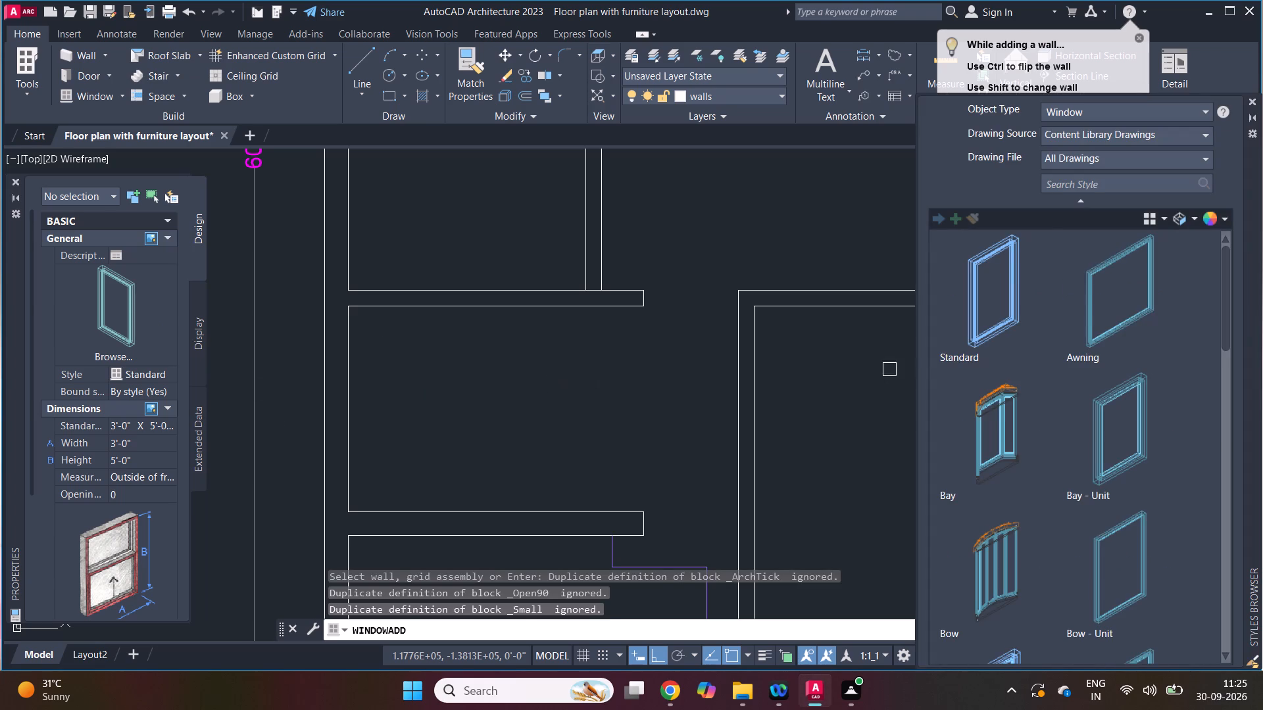
{"action": "left_click", "coordinate": [1018, 297]}
{"action": "left_click", "coordinate": [816, 364]}
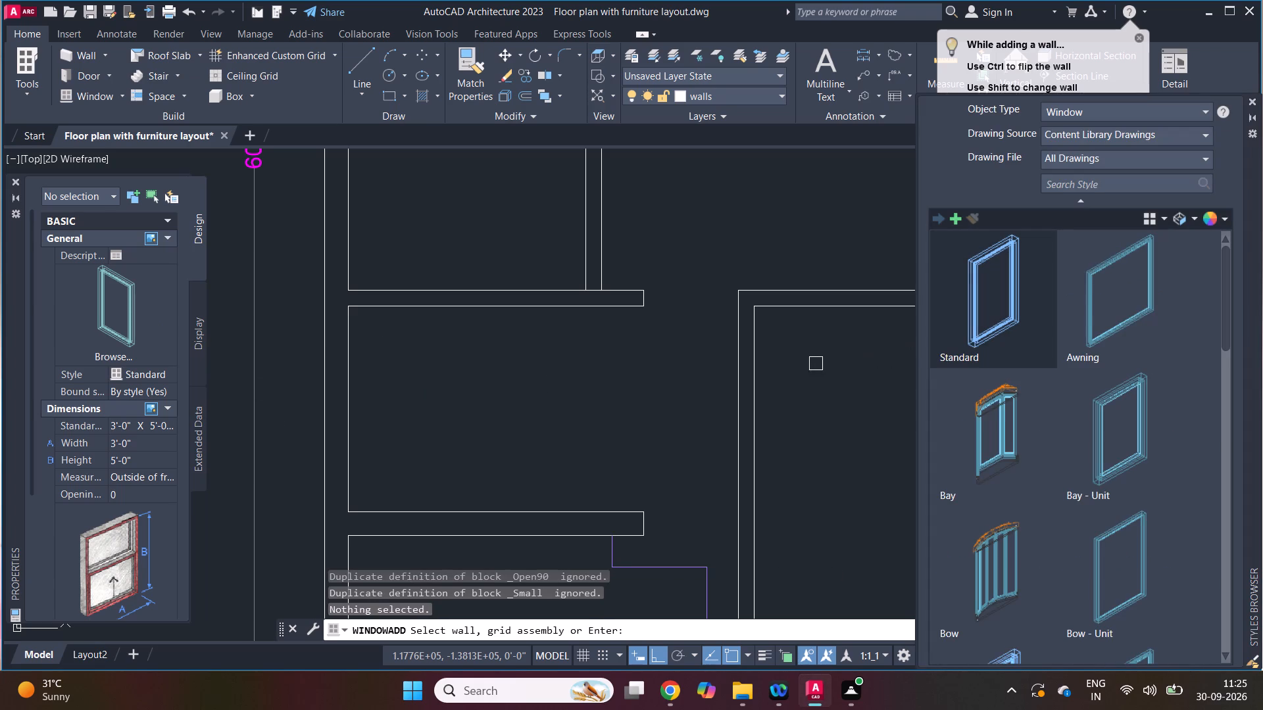
{"action": "scroll", "coordinate": [1087, 462], "scroll_direction": "down", "scroll_amount": 7}
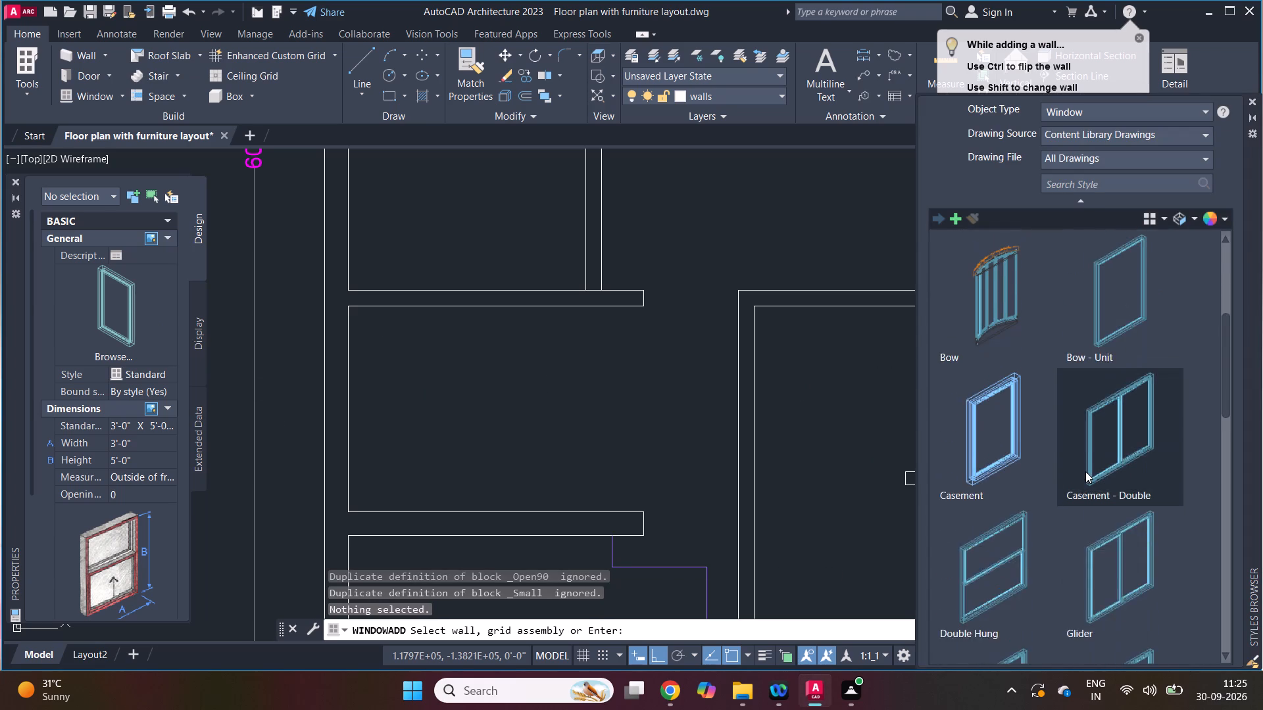
{"action": "scroll", "coordinate": [1085, 471], "scroll_direction": "down", "scroll_amount": 9}
{"action": "scroll", "coordinate": [1081, 472], "scroll_direction": "up", "scroll_amount": 1}
{"action": "scroll", "coordinate": [1081, 472], "scroll_direction": "down", "scroll_amount": 18}
{"action": "scroll", "coordinate": [1081, 469], "scroll_direction": "up", "scroll_amount": 14}
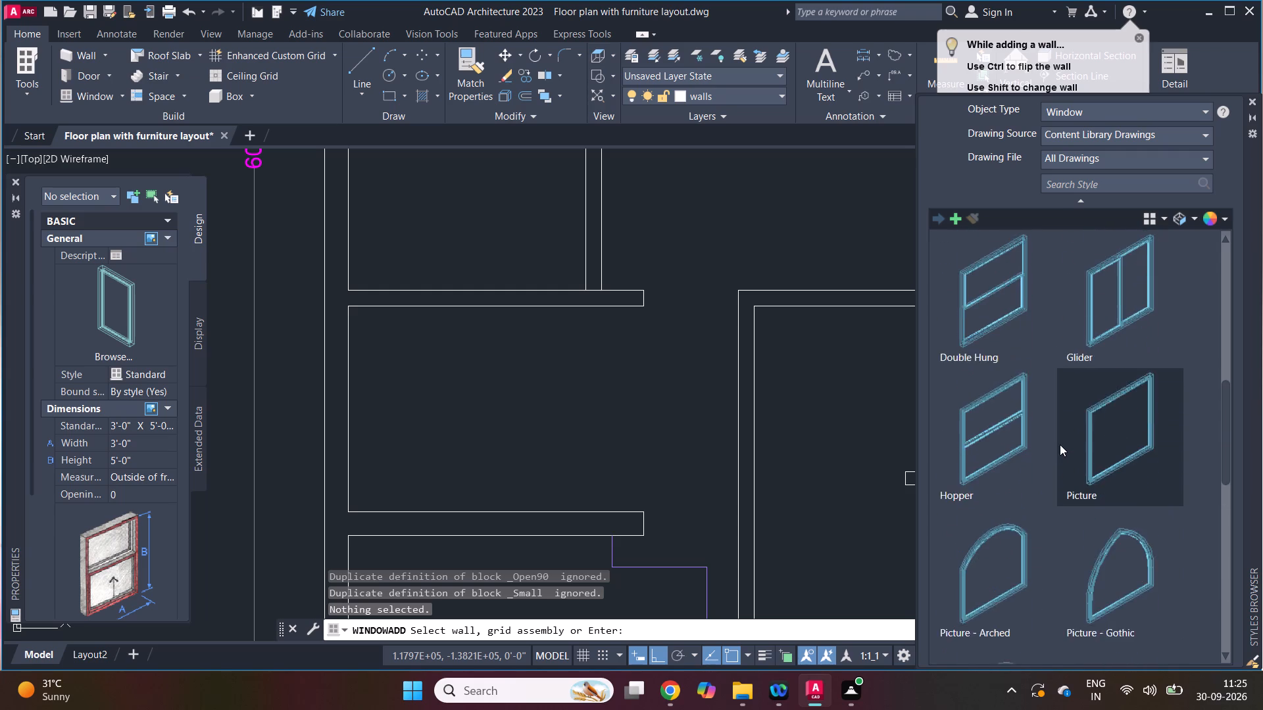
{"action": "scroll", "coordinate": [1060, 444], "scroll_direction": "up", "scroll_amount": 20}
{"action": "scroll", "coordinate": [1060, 444], "scroll_direction": "up", "scroll_amount": 3}
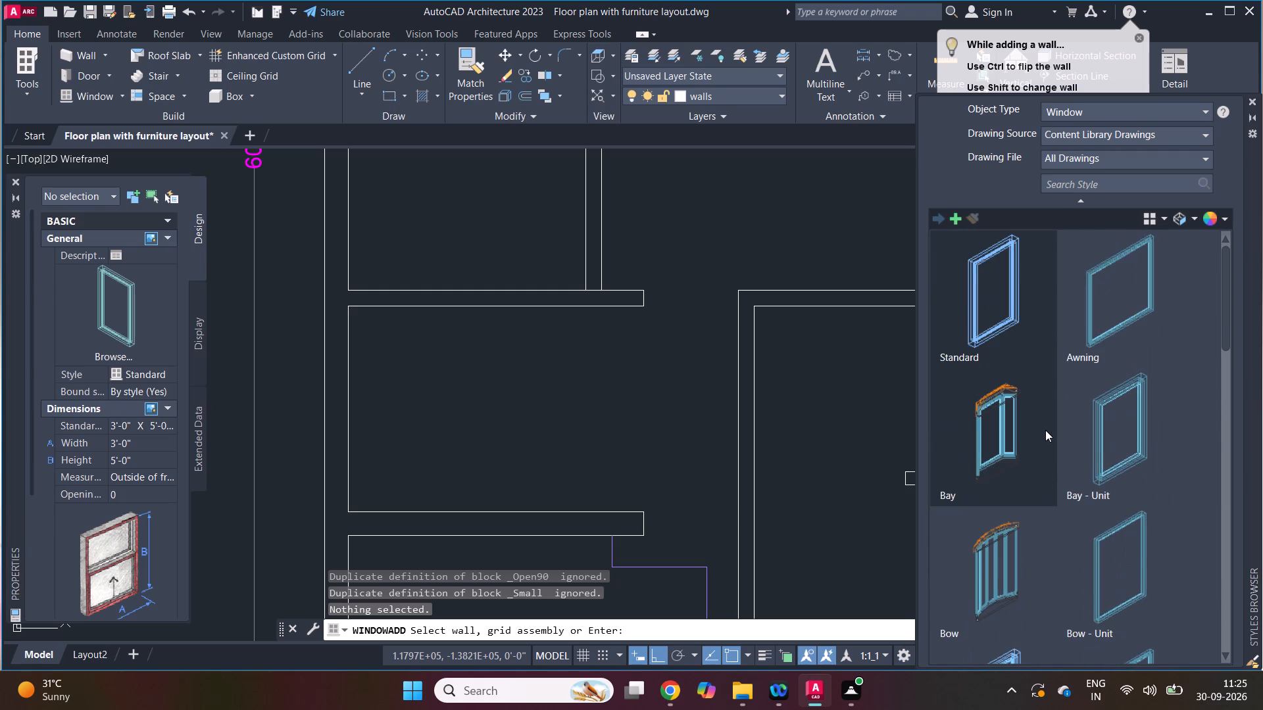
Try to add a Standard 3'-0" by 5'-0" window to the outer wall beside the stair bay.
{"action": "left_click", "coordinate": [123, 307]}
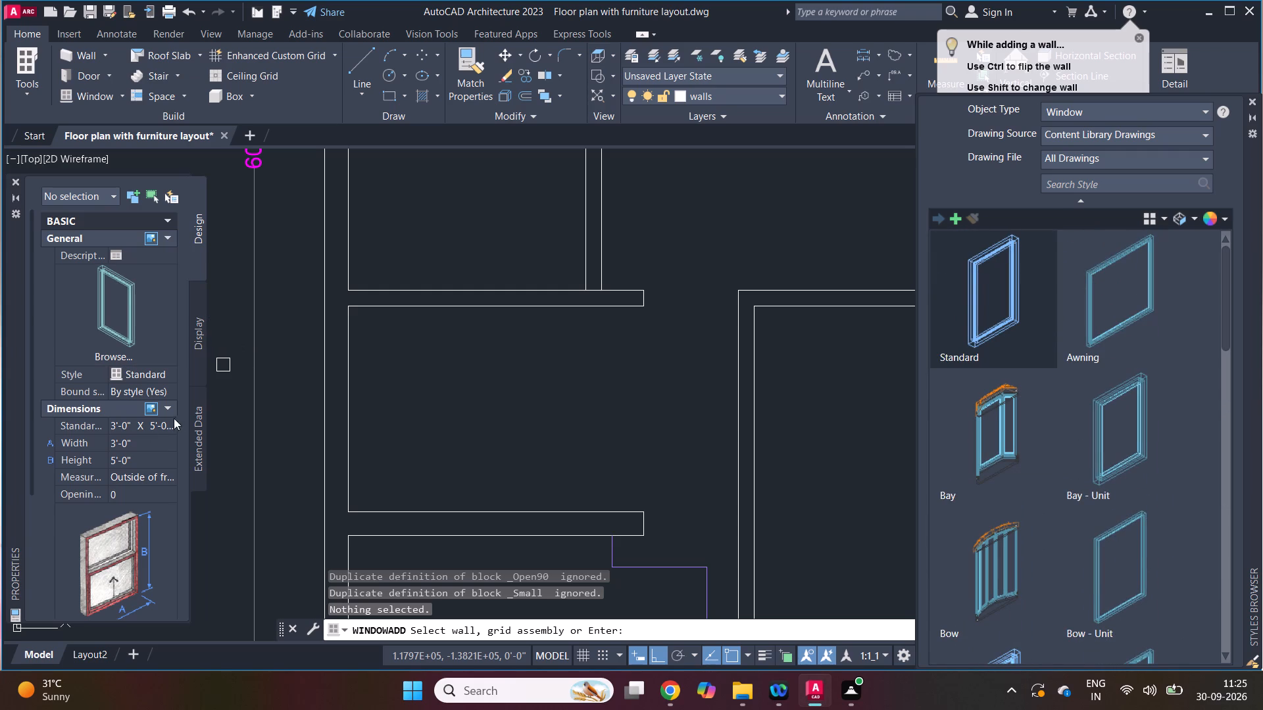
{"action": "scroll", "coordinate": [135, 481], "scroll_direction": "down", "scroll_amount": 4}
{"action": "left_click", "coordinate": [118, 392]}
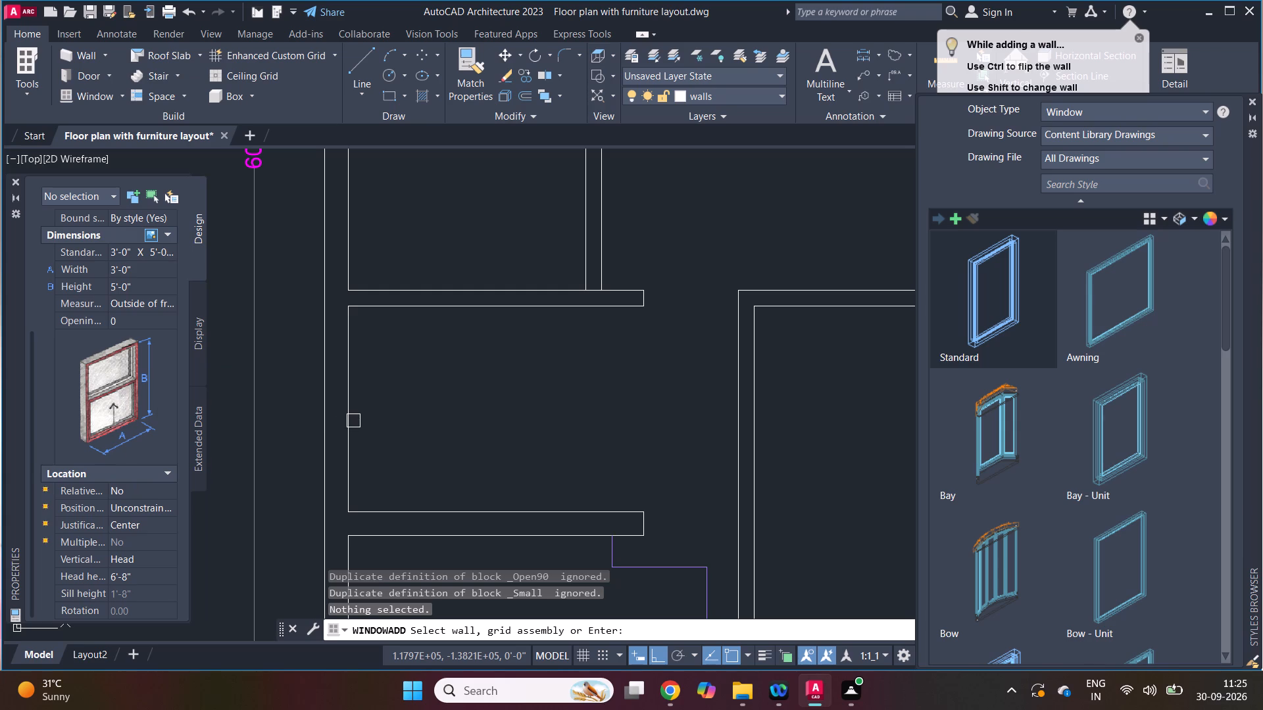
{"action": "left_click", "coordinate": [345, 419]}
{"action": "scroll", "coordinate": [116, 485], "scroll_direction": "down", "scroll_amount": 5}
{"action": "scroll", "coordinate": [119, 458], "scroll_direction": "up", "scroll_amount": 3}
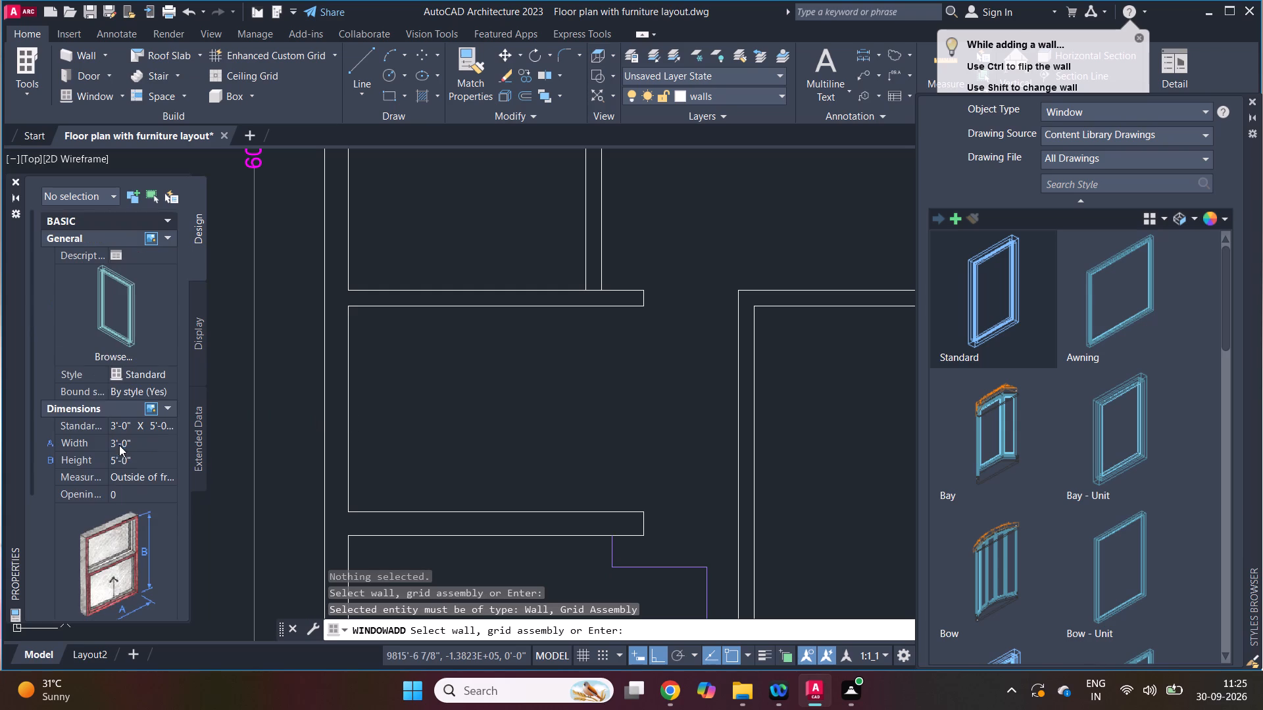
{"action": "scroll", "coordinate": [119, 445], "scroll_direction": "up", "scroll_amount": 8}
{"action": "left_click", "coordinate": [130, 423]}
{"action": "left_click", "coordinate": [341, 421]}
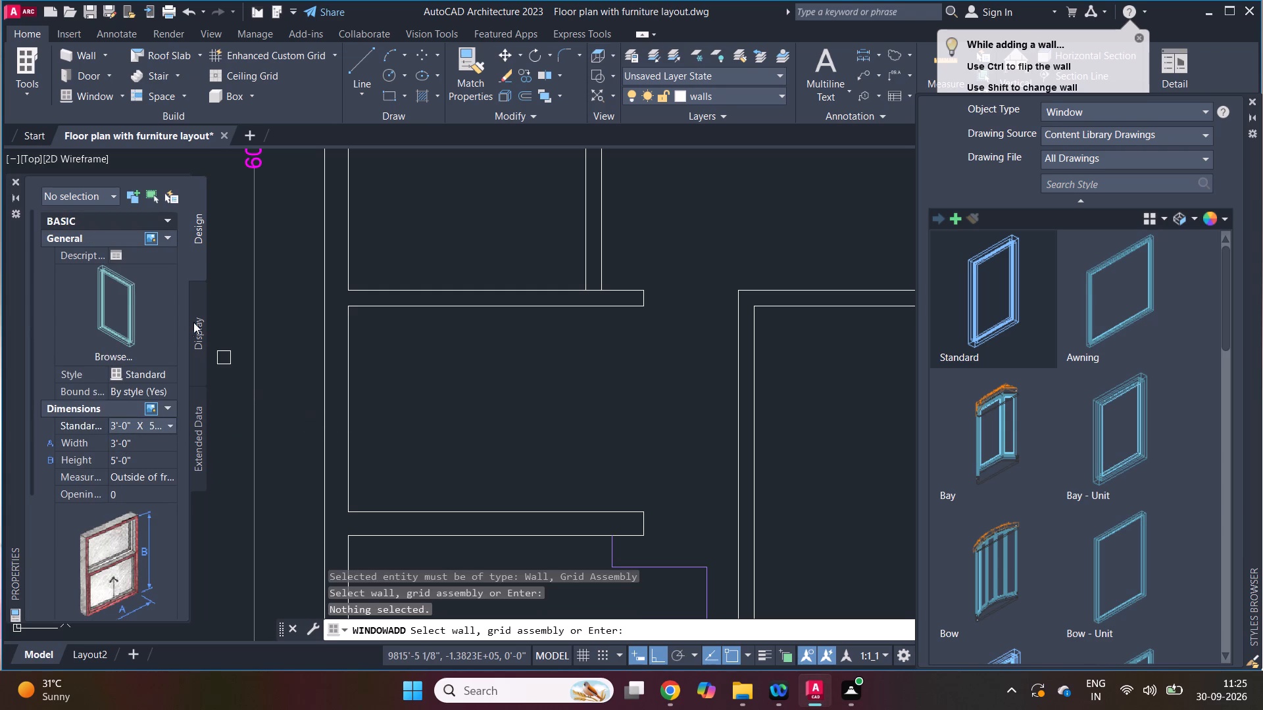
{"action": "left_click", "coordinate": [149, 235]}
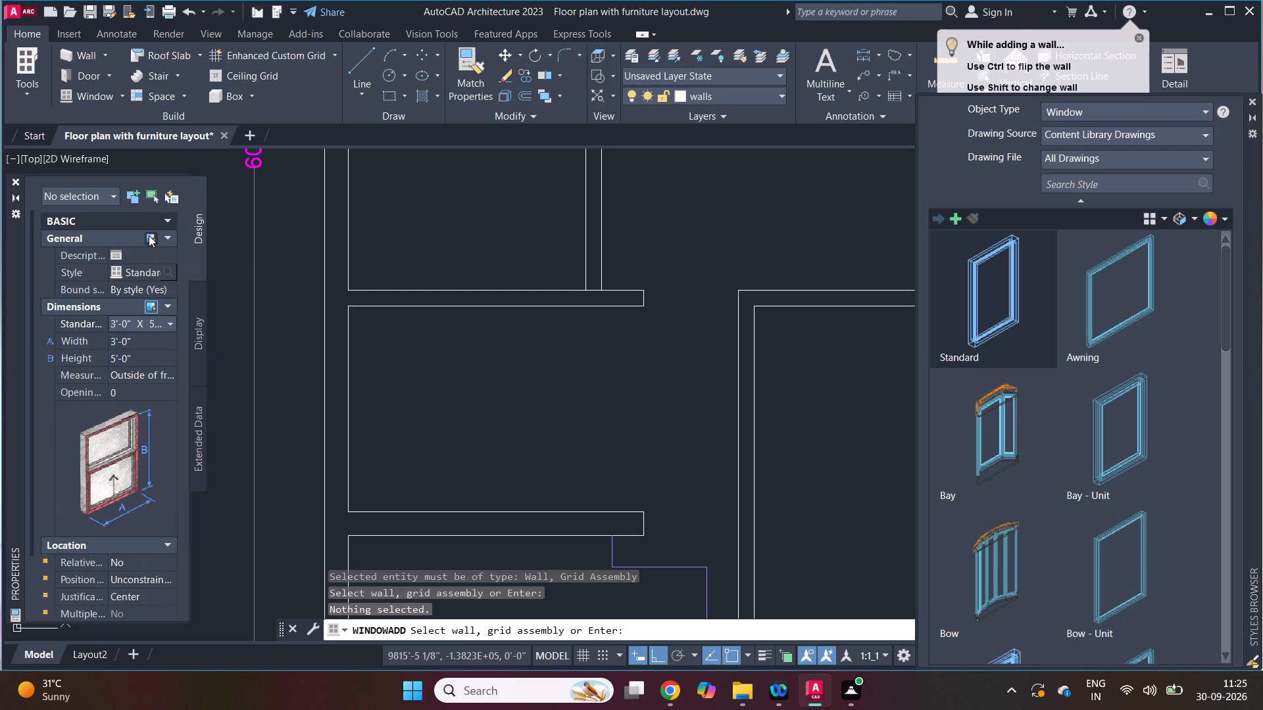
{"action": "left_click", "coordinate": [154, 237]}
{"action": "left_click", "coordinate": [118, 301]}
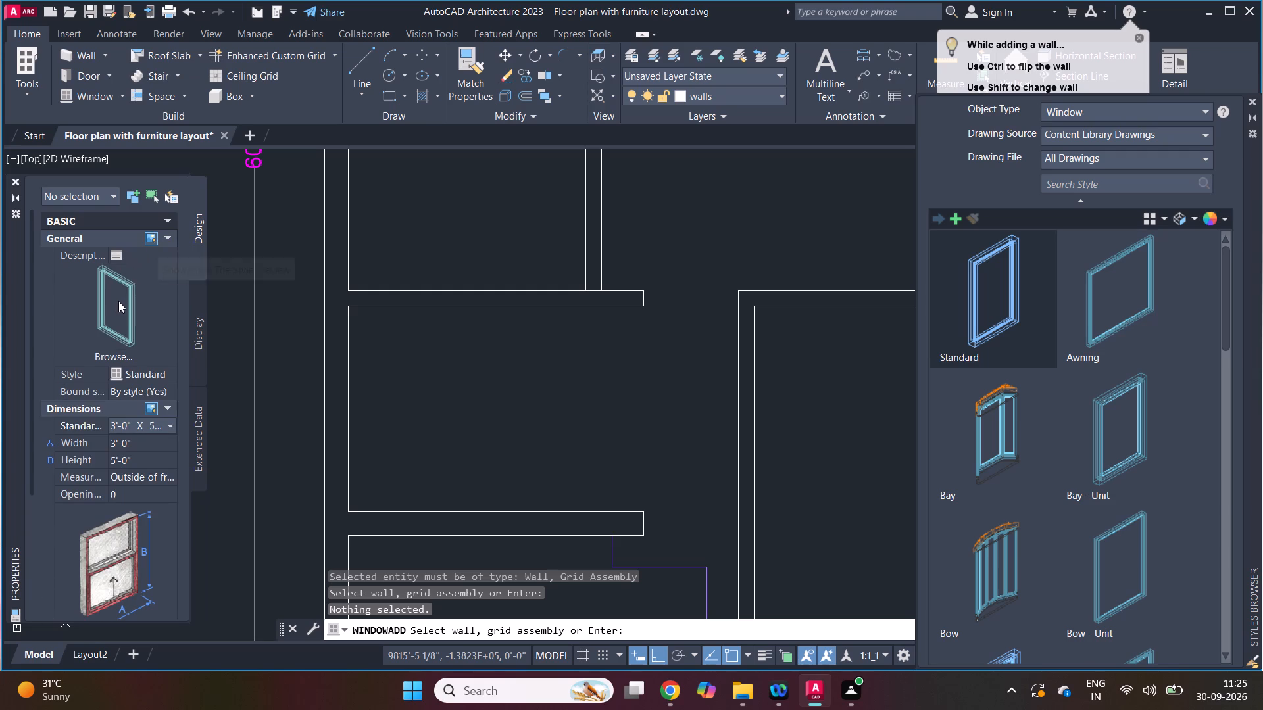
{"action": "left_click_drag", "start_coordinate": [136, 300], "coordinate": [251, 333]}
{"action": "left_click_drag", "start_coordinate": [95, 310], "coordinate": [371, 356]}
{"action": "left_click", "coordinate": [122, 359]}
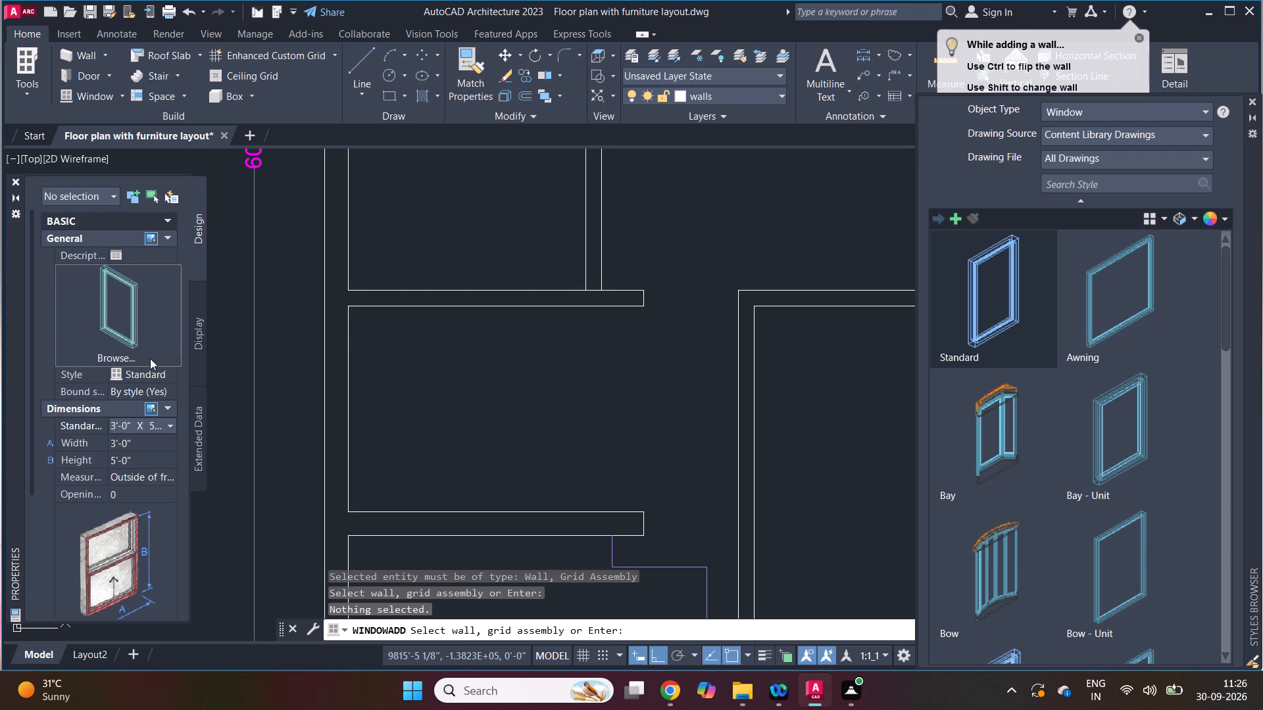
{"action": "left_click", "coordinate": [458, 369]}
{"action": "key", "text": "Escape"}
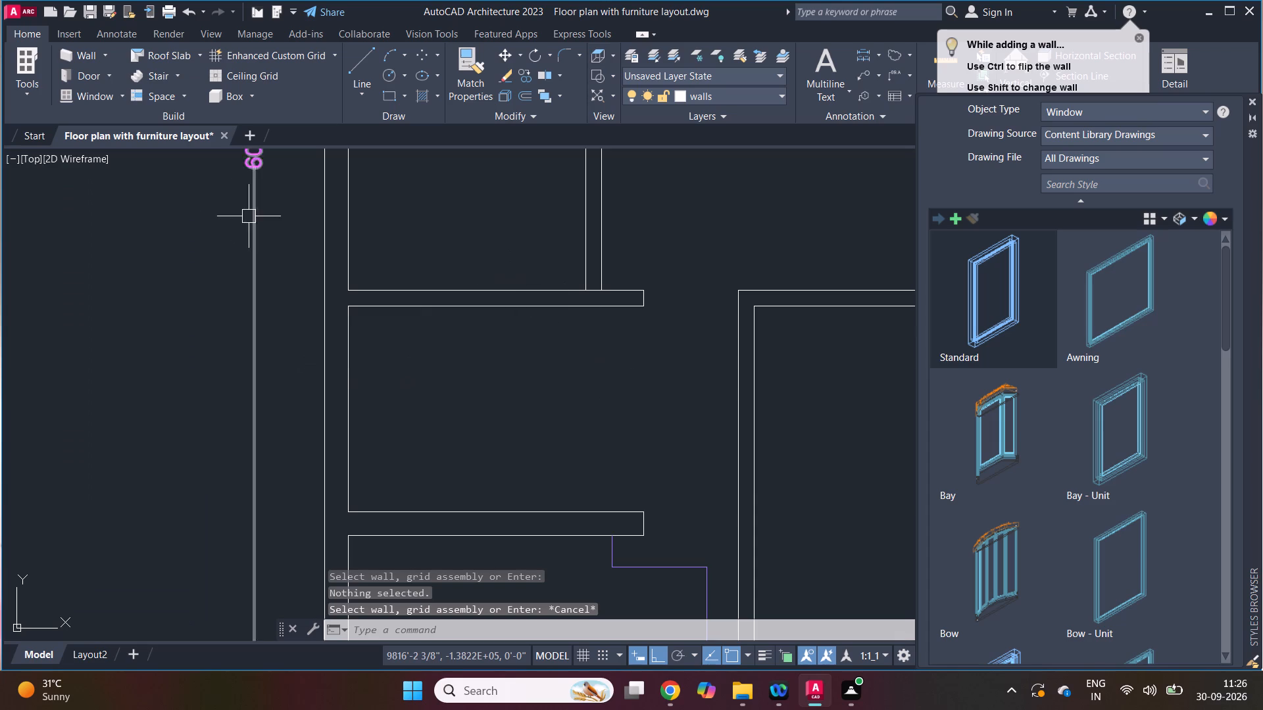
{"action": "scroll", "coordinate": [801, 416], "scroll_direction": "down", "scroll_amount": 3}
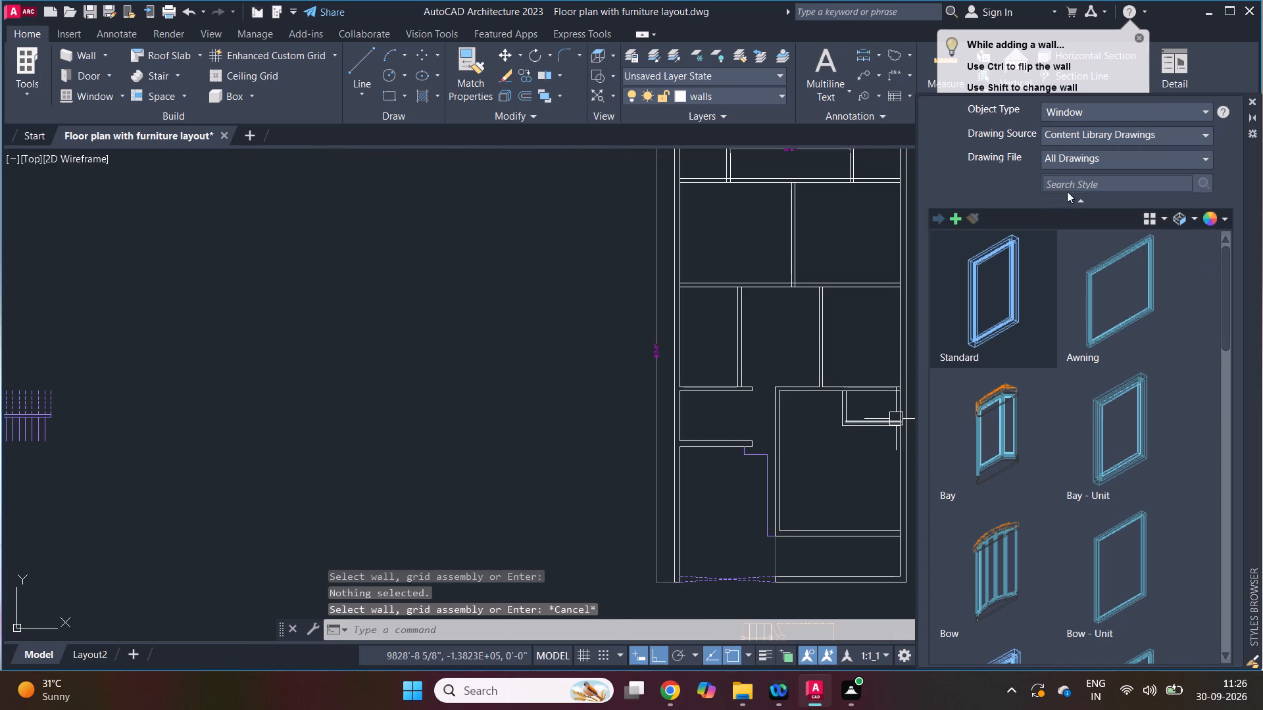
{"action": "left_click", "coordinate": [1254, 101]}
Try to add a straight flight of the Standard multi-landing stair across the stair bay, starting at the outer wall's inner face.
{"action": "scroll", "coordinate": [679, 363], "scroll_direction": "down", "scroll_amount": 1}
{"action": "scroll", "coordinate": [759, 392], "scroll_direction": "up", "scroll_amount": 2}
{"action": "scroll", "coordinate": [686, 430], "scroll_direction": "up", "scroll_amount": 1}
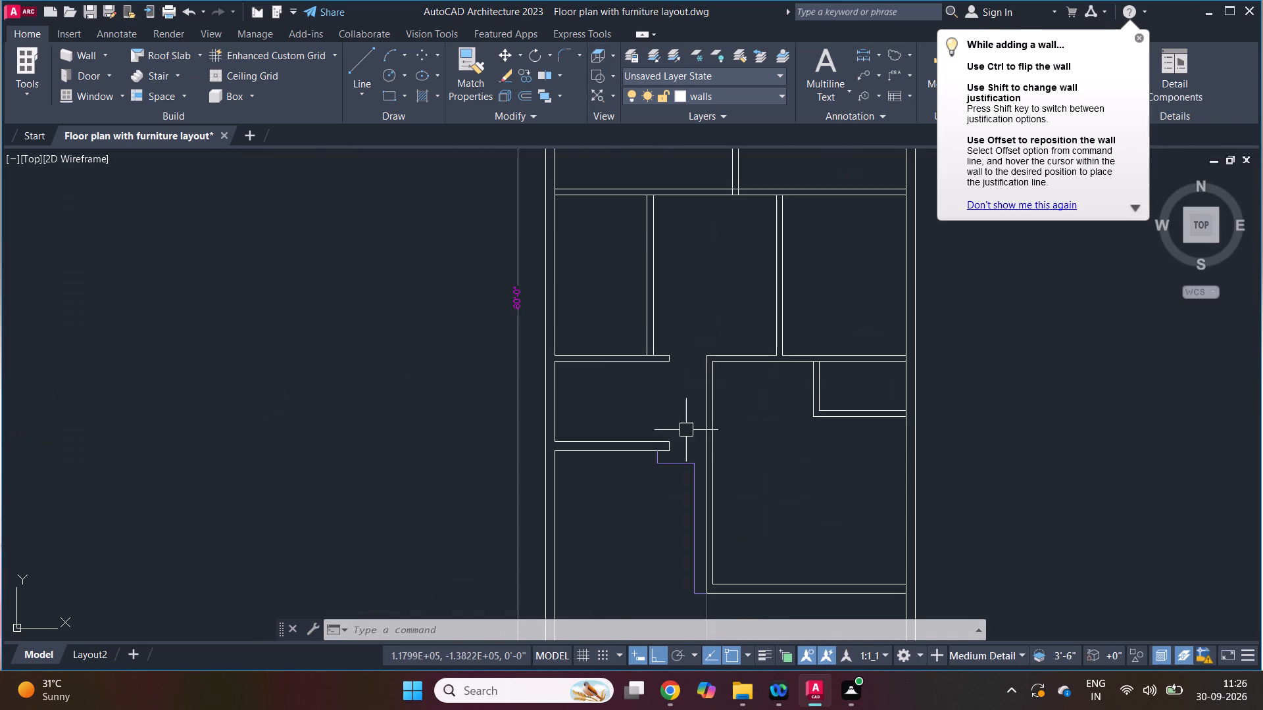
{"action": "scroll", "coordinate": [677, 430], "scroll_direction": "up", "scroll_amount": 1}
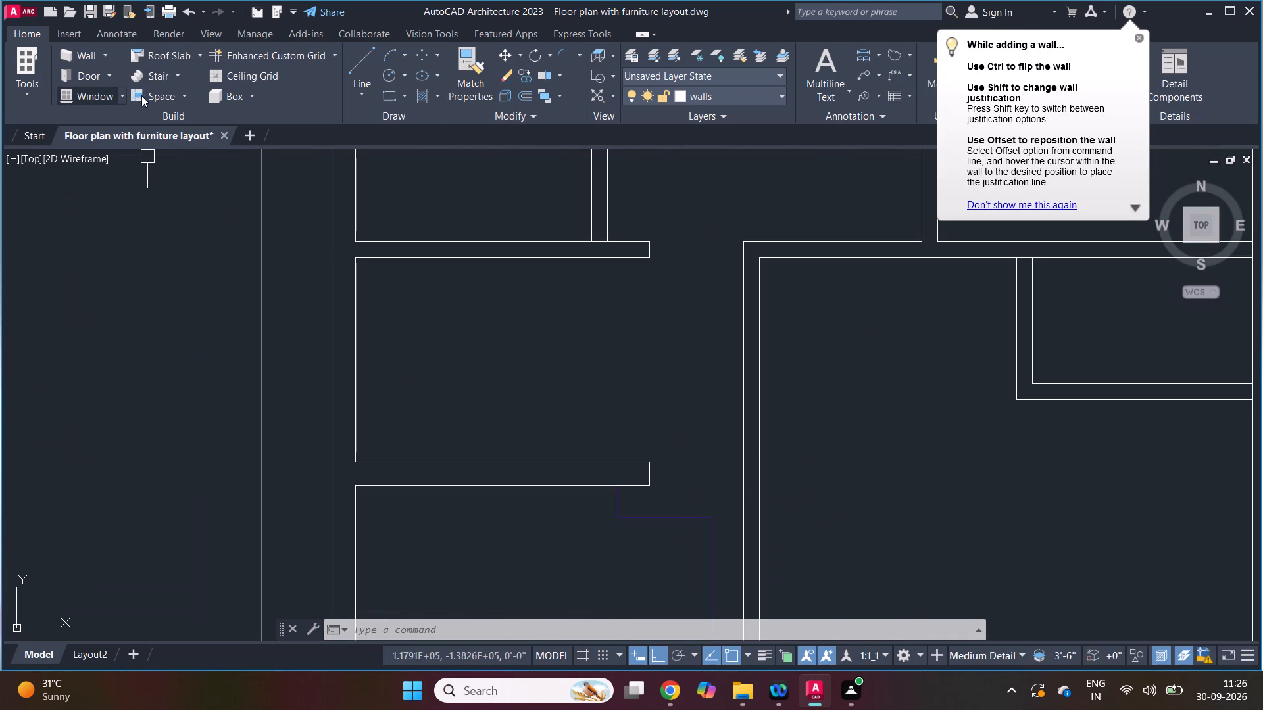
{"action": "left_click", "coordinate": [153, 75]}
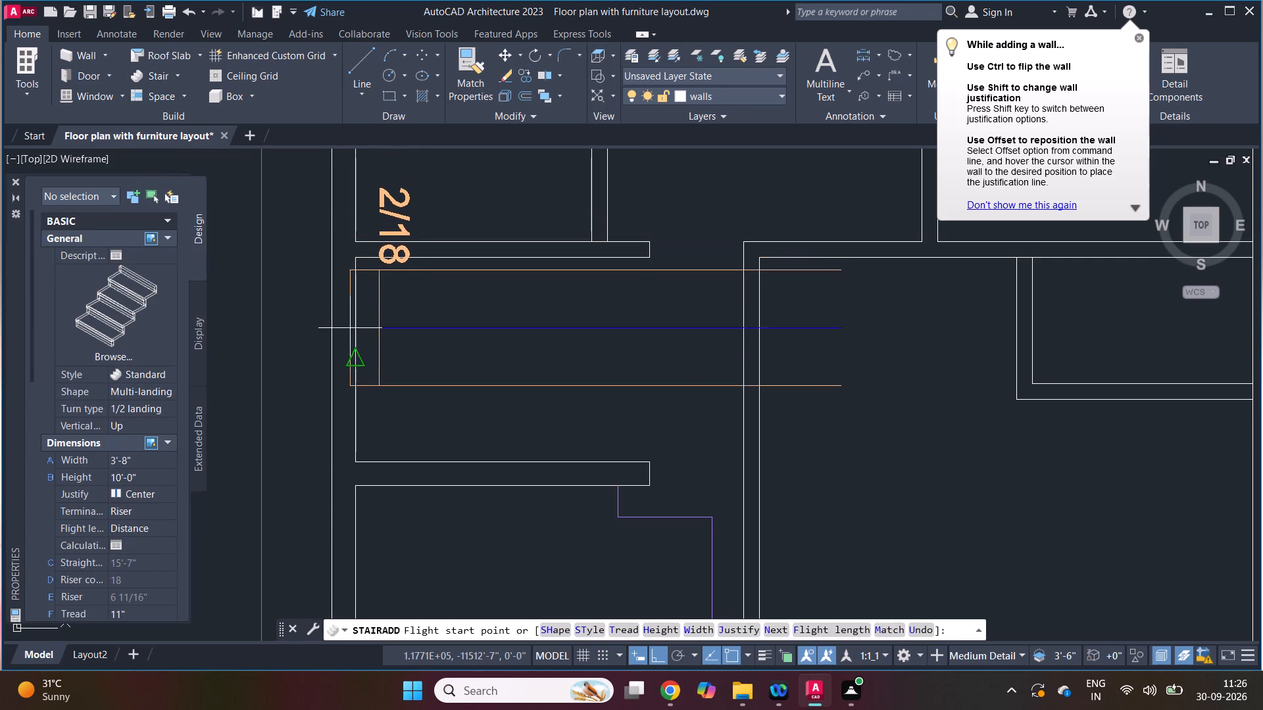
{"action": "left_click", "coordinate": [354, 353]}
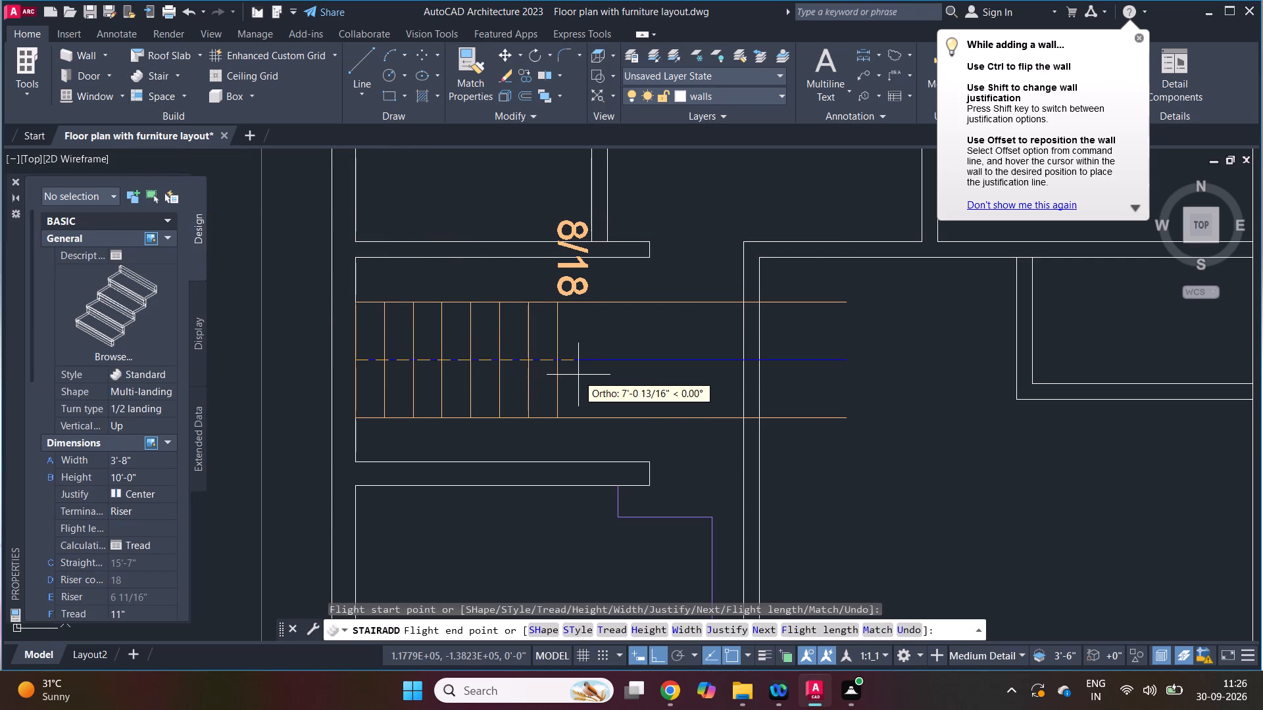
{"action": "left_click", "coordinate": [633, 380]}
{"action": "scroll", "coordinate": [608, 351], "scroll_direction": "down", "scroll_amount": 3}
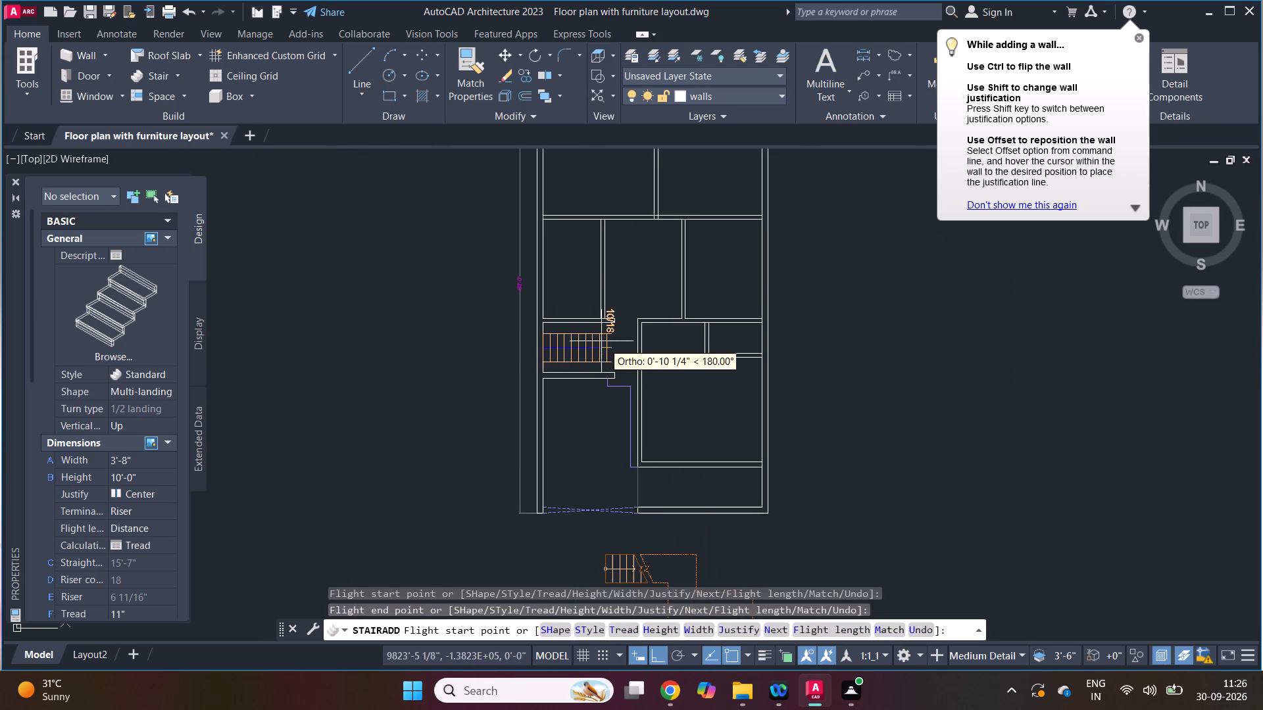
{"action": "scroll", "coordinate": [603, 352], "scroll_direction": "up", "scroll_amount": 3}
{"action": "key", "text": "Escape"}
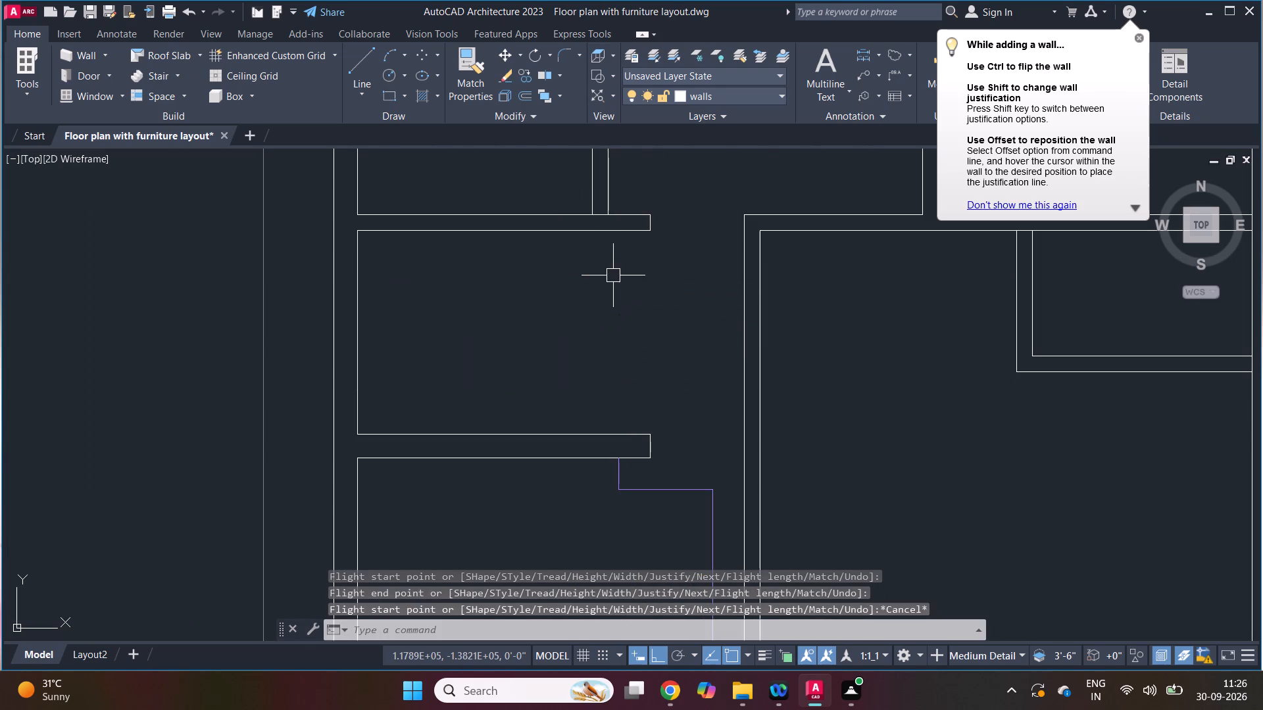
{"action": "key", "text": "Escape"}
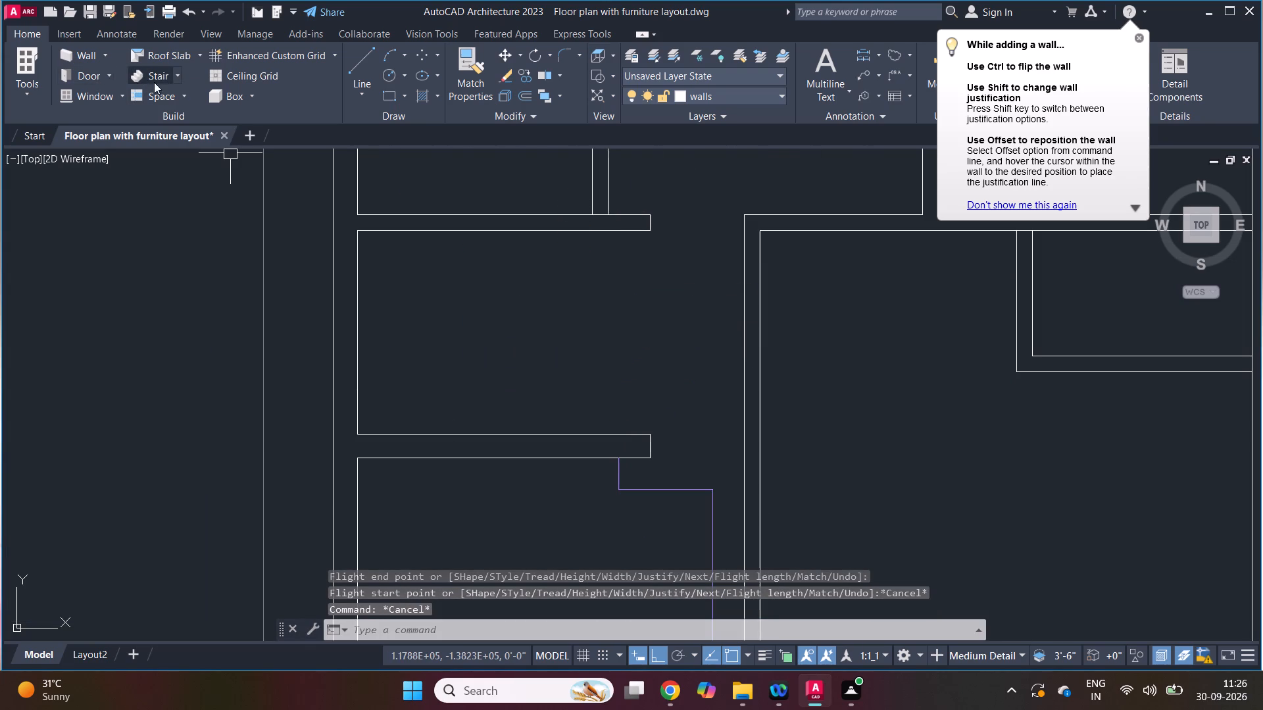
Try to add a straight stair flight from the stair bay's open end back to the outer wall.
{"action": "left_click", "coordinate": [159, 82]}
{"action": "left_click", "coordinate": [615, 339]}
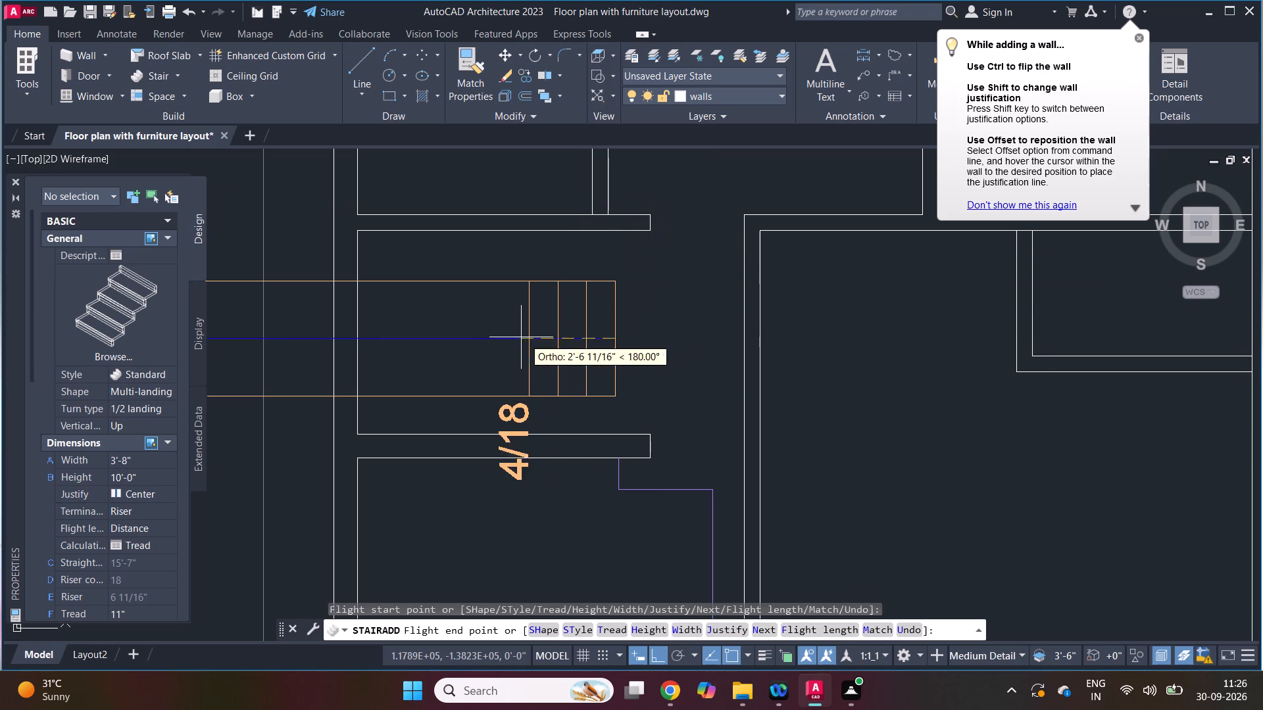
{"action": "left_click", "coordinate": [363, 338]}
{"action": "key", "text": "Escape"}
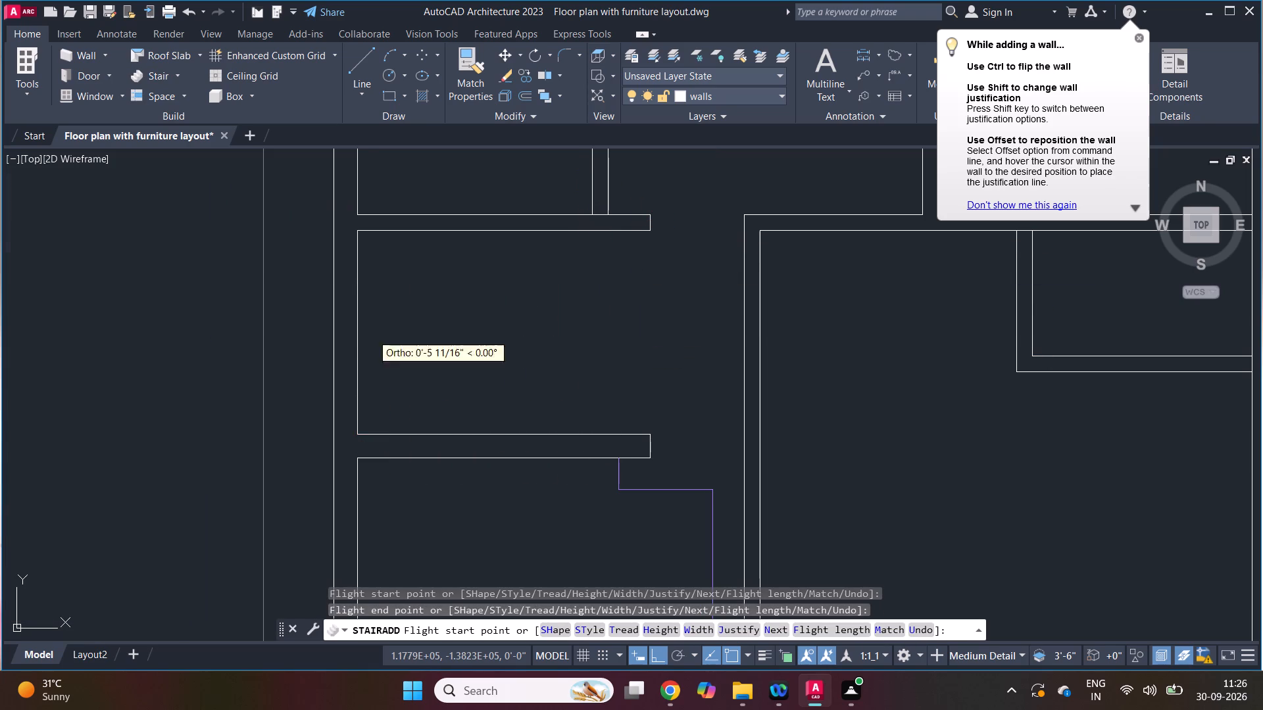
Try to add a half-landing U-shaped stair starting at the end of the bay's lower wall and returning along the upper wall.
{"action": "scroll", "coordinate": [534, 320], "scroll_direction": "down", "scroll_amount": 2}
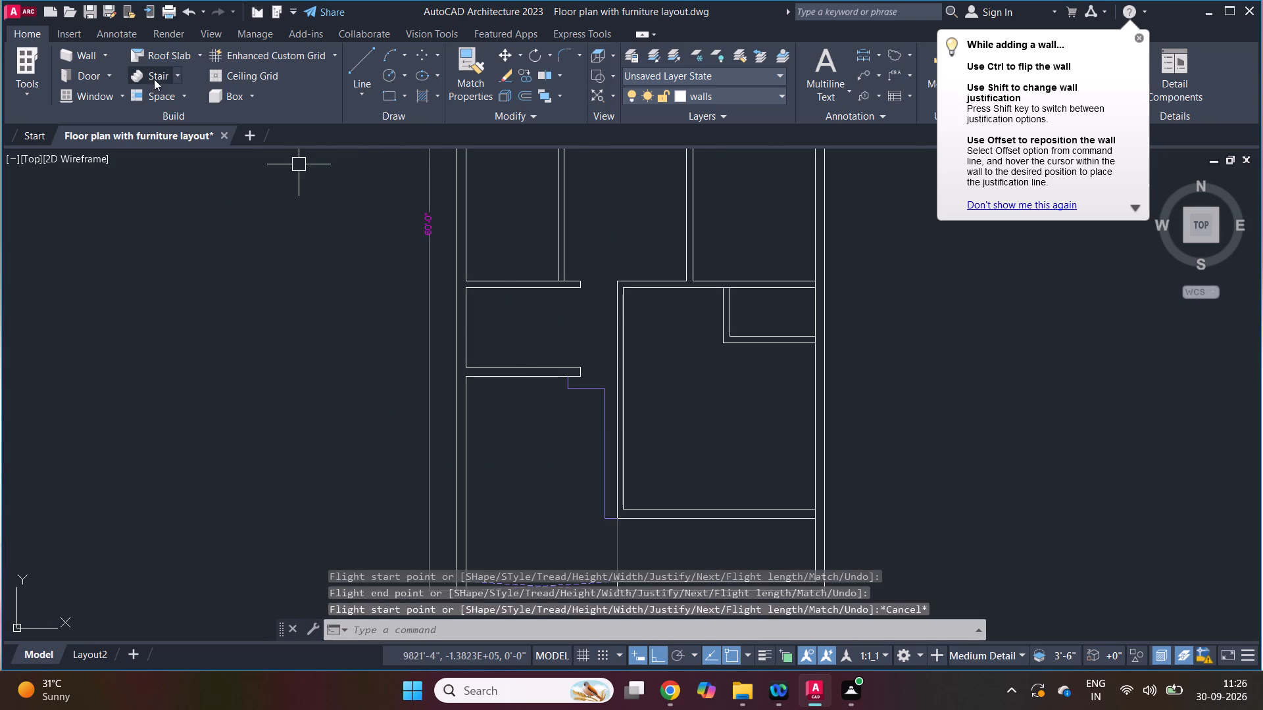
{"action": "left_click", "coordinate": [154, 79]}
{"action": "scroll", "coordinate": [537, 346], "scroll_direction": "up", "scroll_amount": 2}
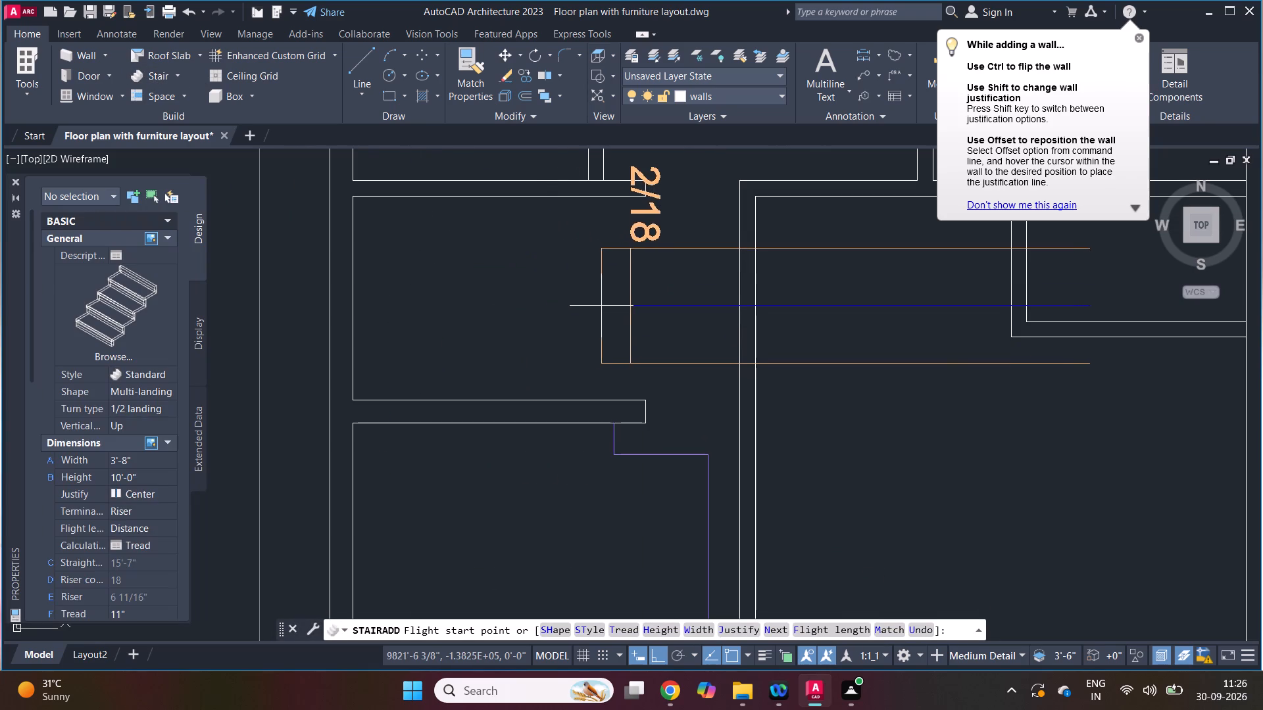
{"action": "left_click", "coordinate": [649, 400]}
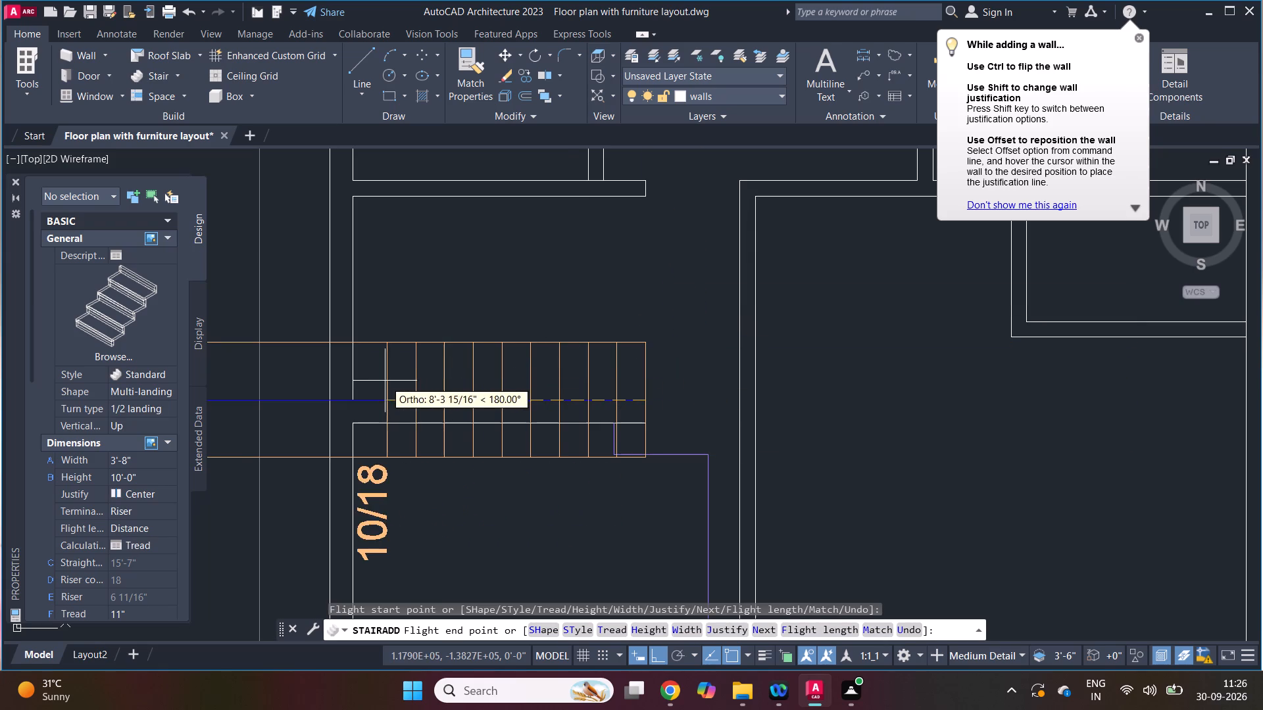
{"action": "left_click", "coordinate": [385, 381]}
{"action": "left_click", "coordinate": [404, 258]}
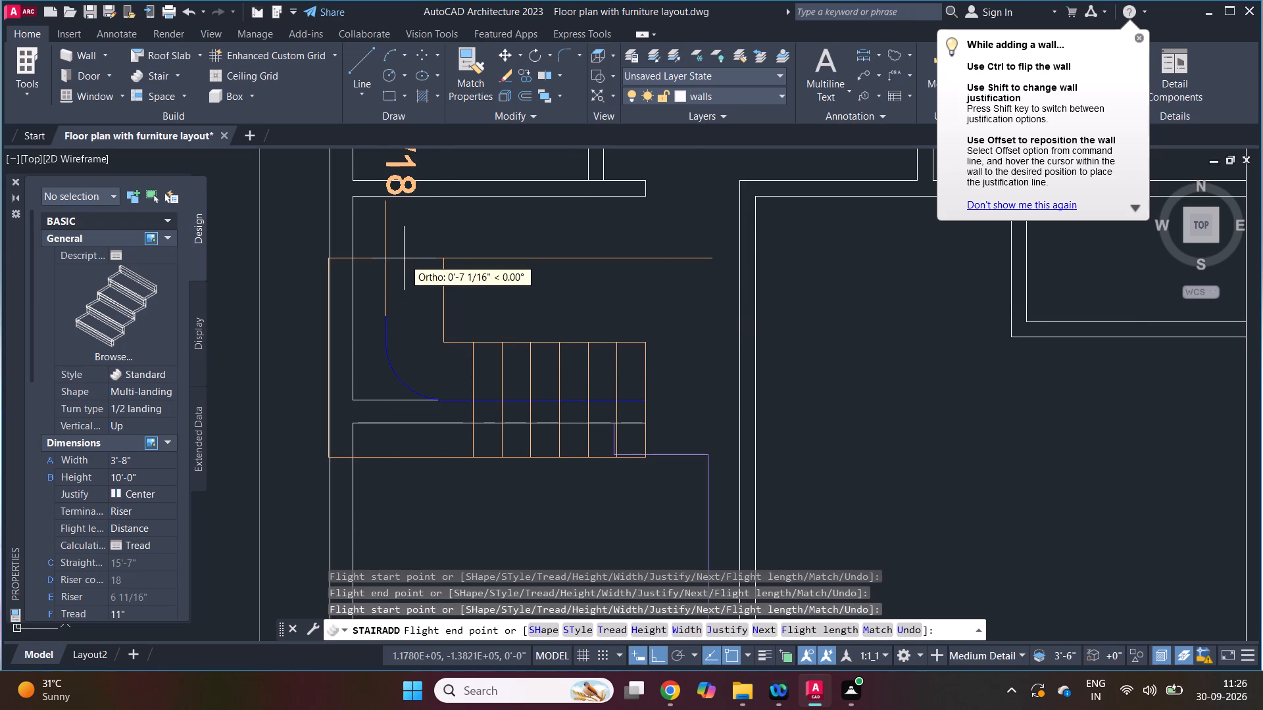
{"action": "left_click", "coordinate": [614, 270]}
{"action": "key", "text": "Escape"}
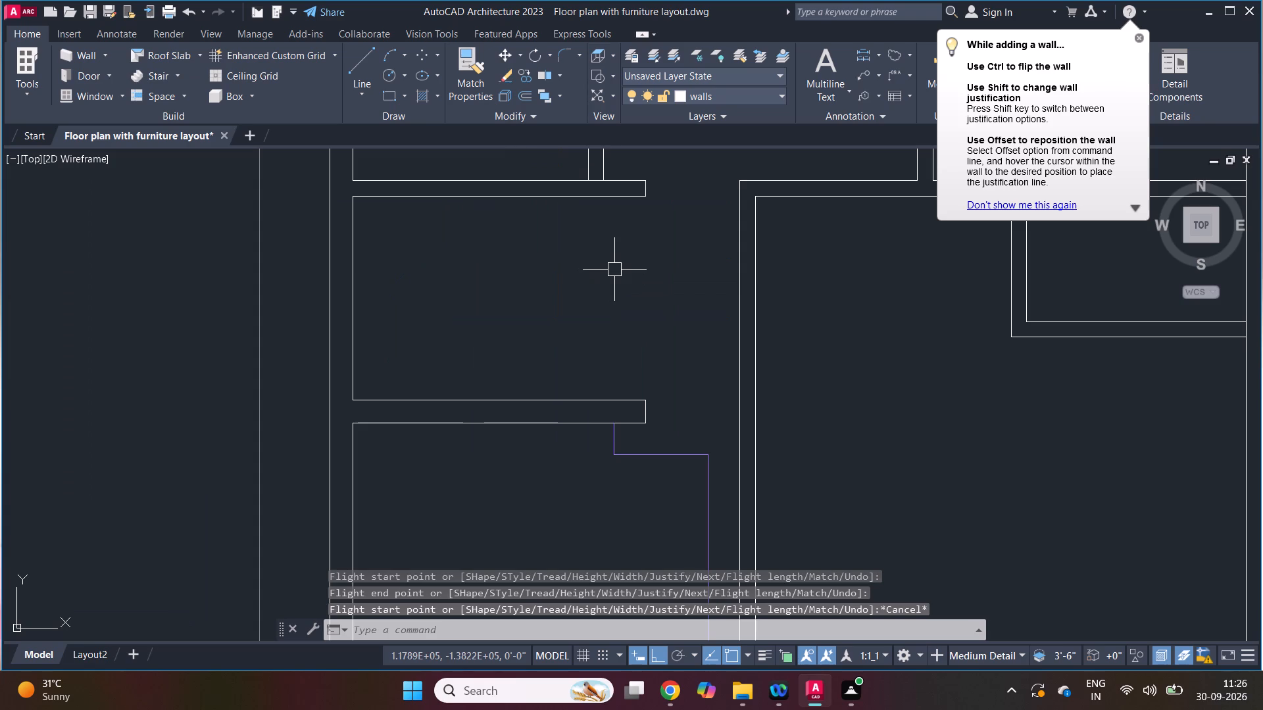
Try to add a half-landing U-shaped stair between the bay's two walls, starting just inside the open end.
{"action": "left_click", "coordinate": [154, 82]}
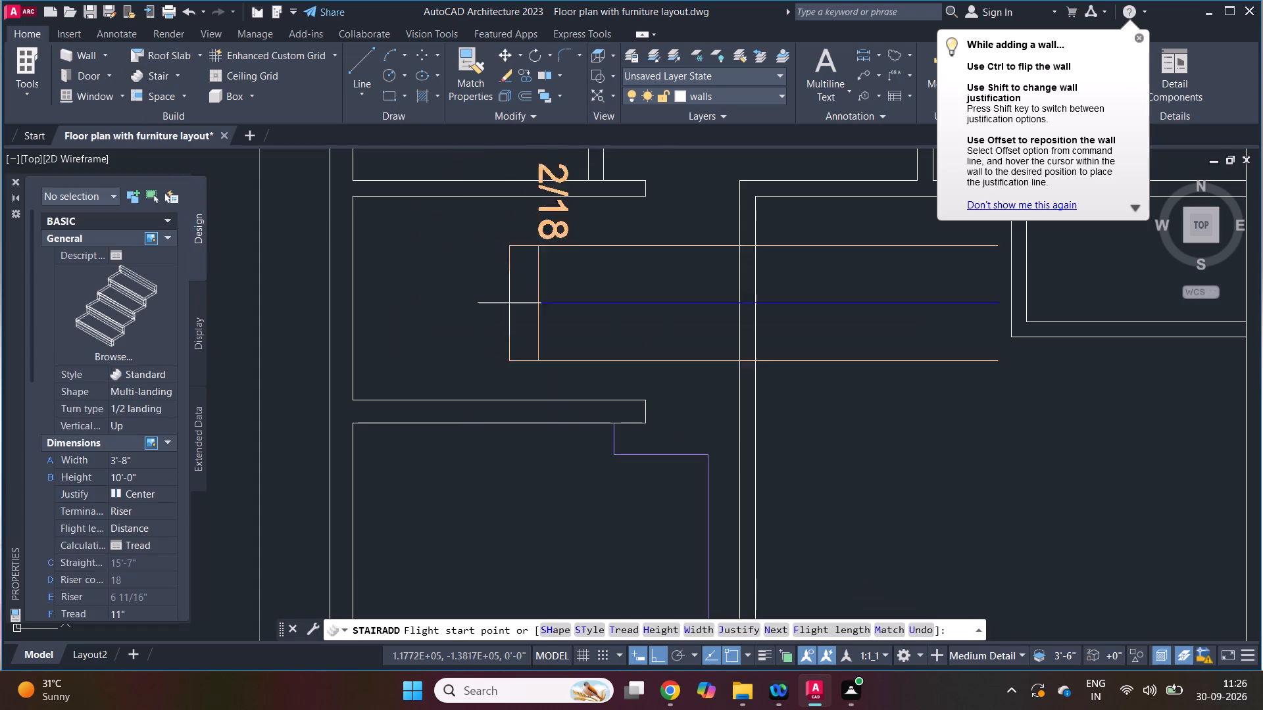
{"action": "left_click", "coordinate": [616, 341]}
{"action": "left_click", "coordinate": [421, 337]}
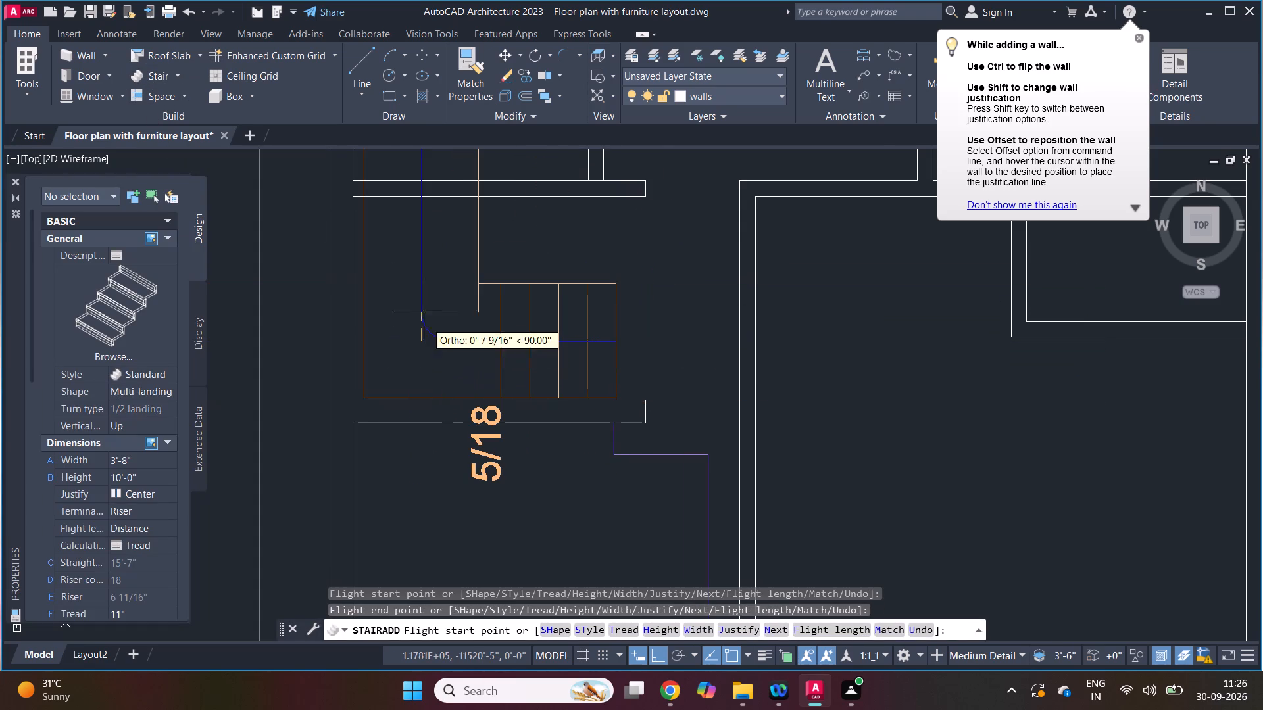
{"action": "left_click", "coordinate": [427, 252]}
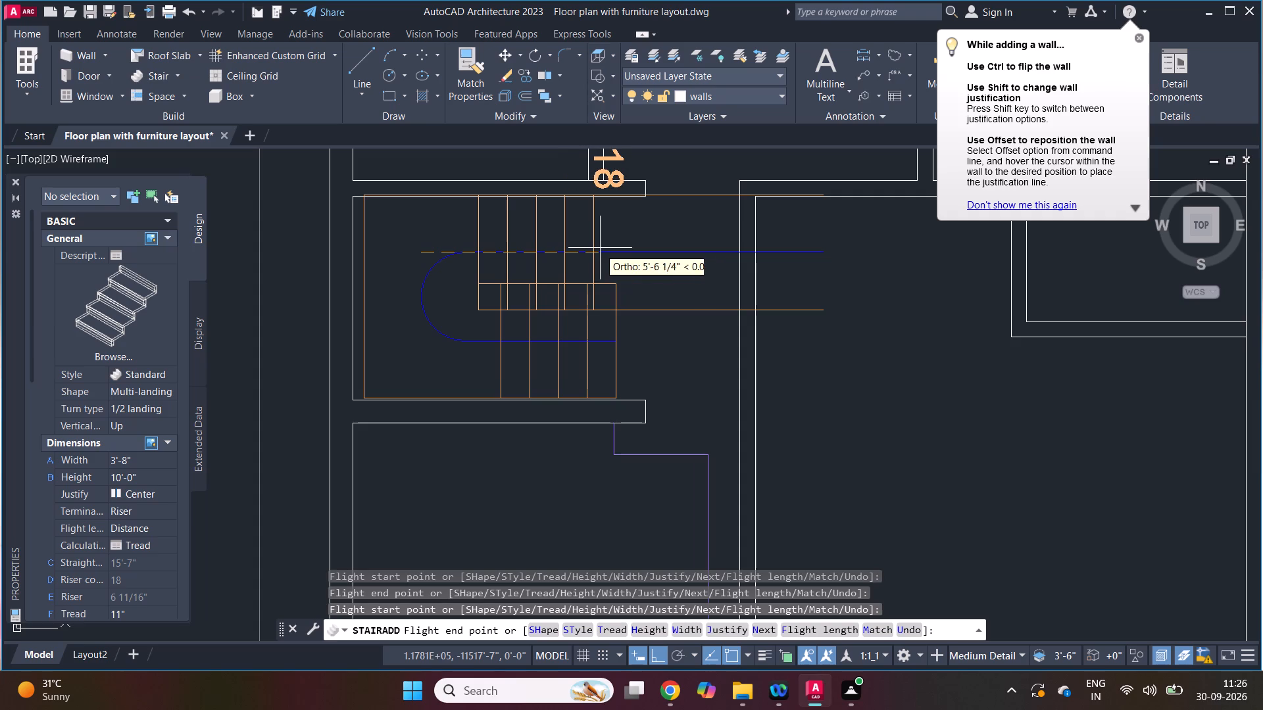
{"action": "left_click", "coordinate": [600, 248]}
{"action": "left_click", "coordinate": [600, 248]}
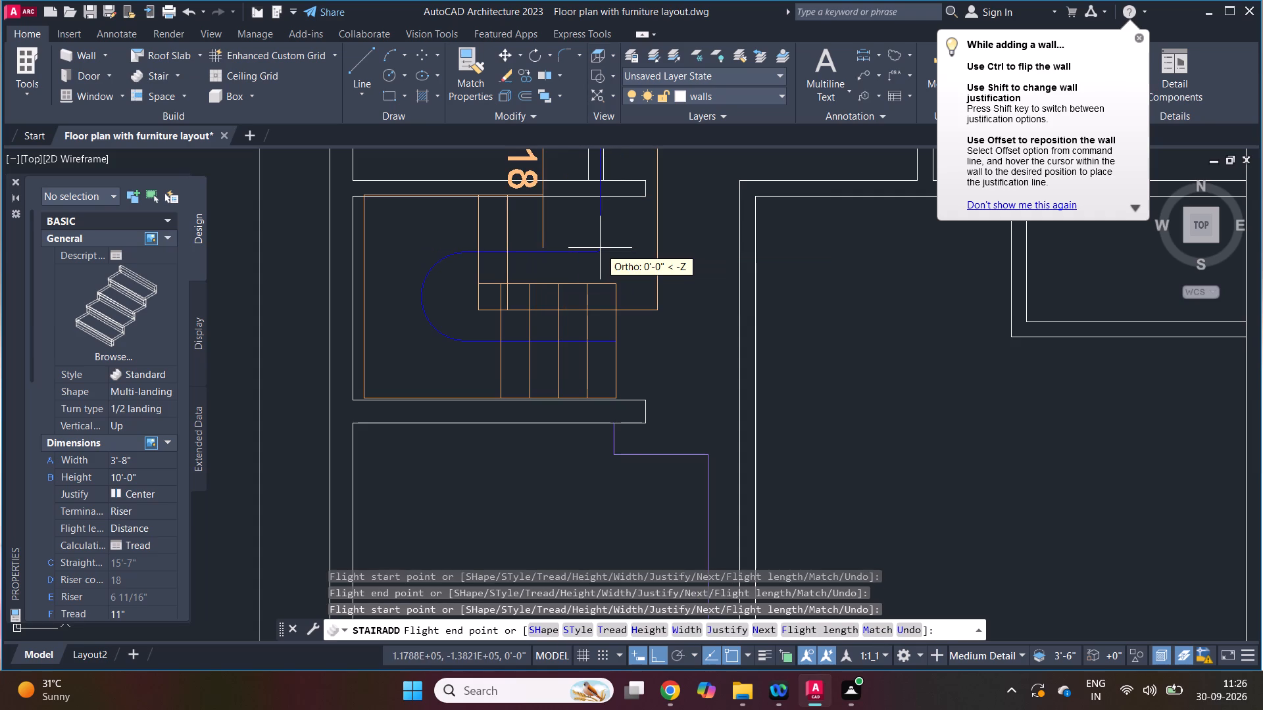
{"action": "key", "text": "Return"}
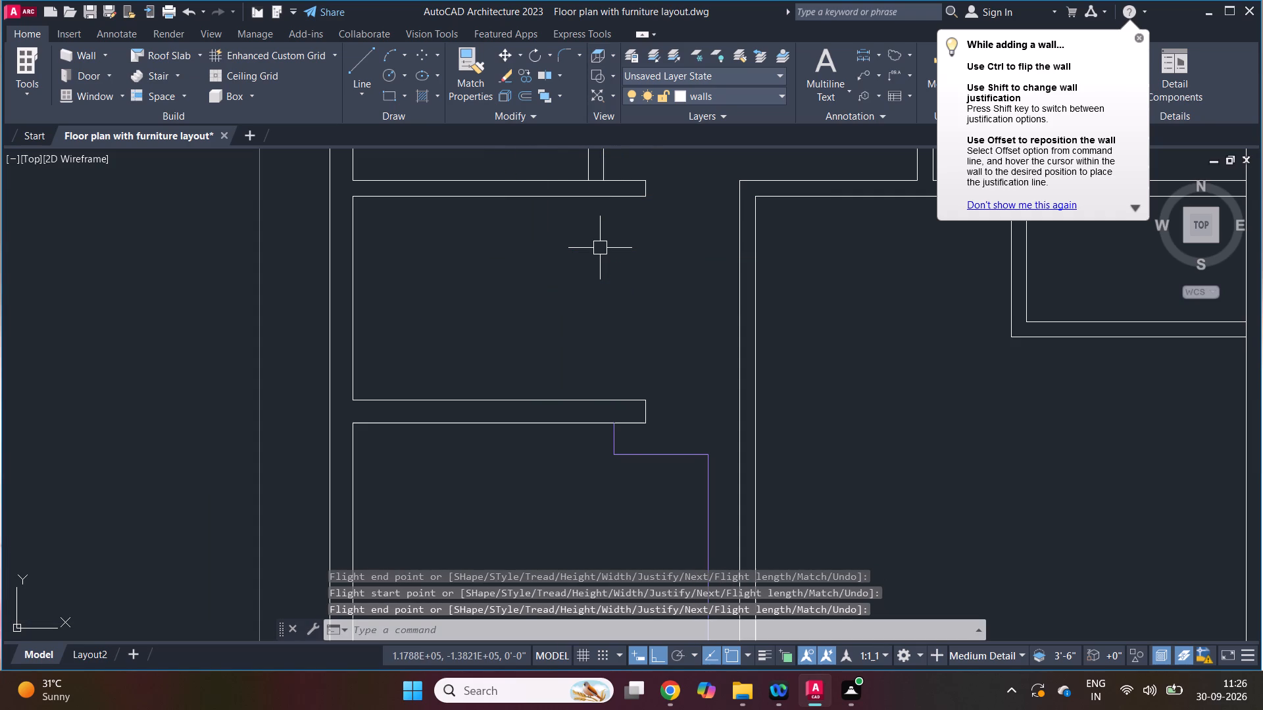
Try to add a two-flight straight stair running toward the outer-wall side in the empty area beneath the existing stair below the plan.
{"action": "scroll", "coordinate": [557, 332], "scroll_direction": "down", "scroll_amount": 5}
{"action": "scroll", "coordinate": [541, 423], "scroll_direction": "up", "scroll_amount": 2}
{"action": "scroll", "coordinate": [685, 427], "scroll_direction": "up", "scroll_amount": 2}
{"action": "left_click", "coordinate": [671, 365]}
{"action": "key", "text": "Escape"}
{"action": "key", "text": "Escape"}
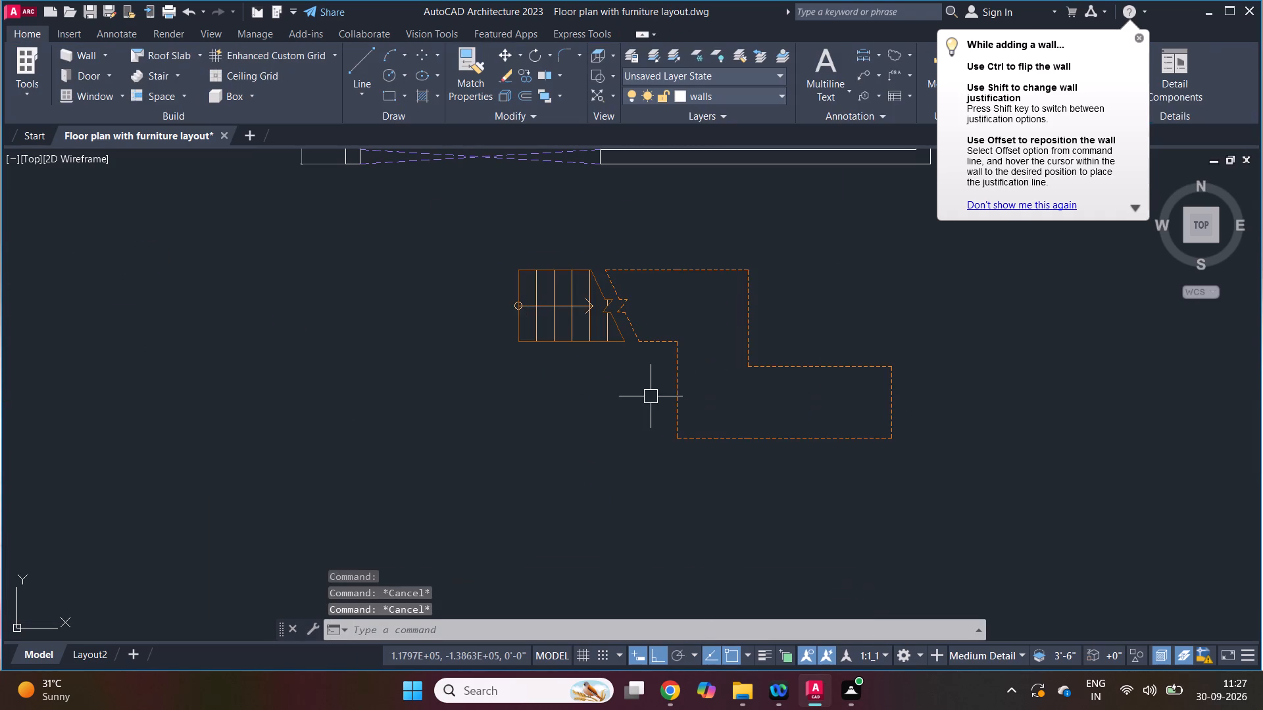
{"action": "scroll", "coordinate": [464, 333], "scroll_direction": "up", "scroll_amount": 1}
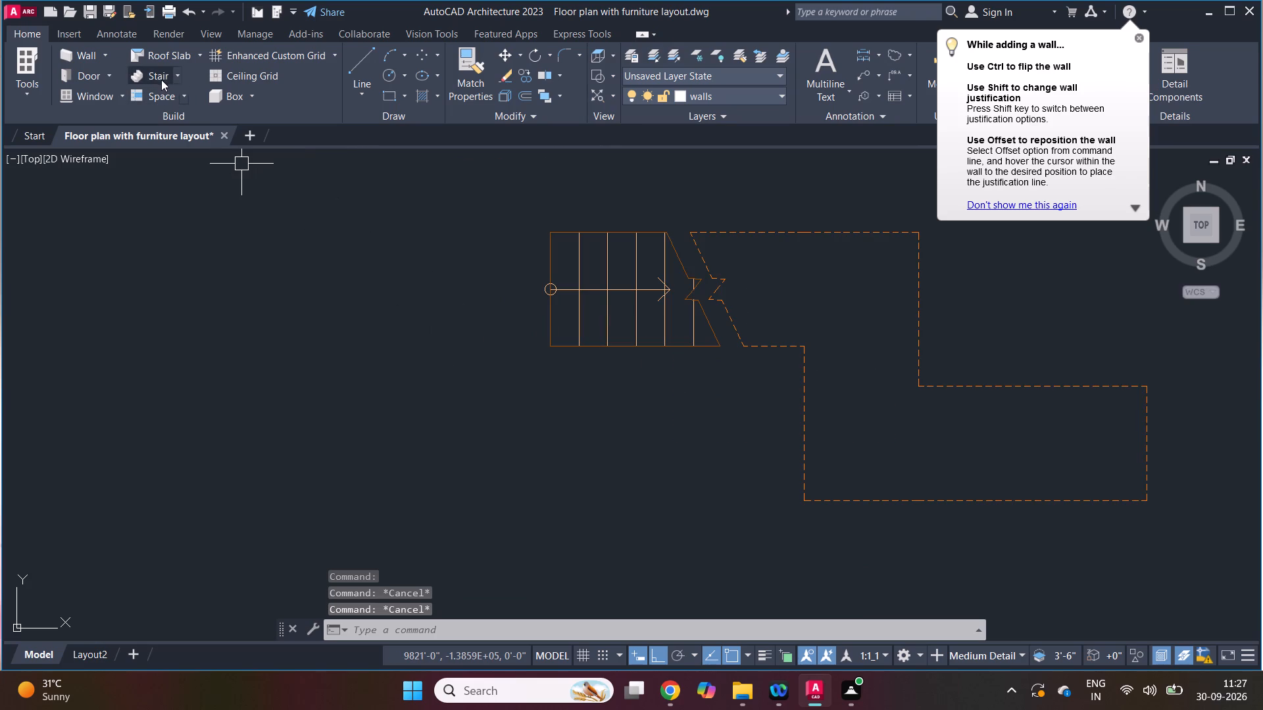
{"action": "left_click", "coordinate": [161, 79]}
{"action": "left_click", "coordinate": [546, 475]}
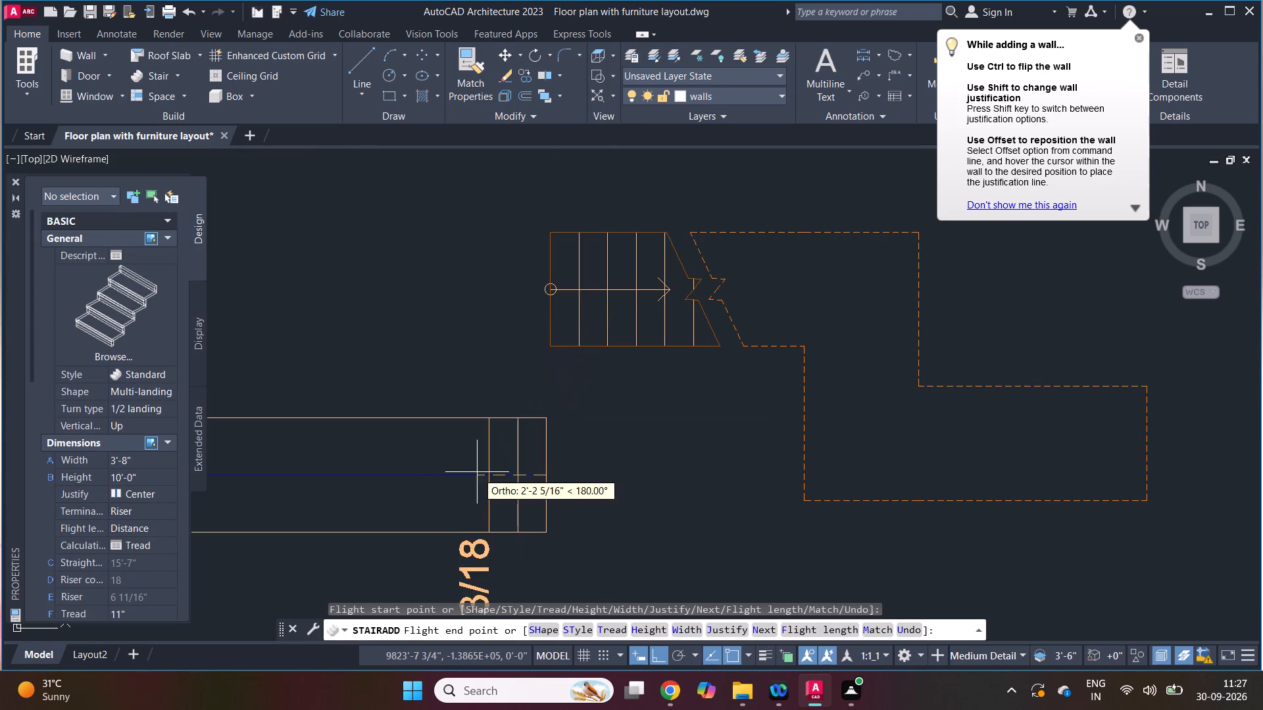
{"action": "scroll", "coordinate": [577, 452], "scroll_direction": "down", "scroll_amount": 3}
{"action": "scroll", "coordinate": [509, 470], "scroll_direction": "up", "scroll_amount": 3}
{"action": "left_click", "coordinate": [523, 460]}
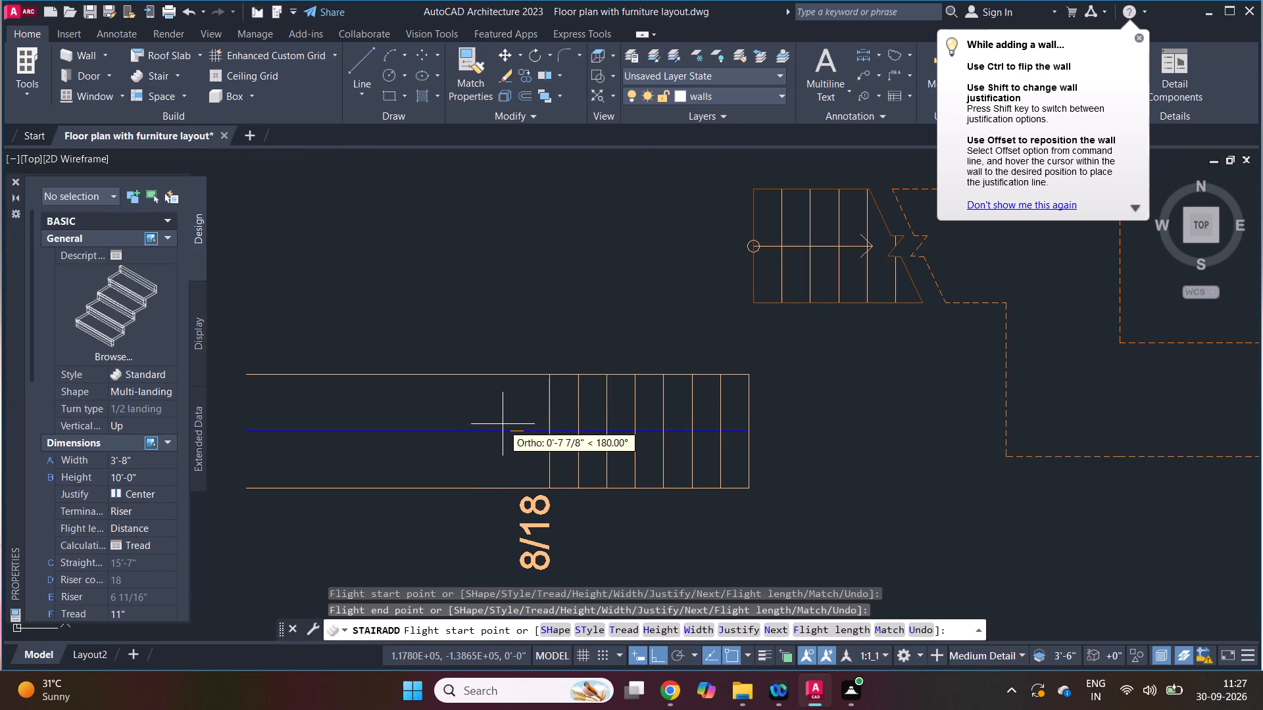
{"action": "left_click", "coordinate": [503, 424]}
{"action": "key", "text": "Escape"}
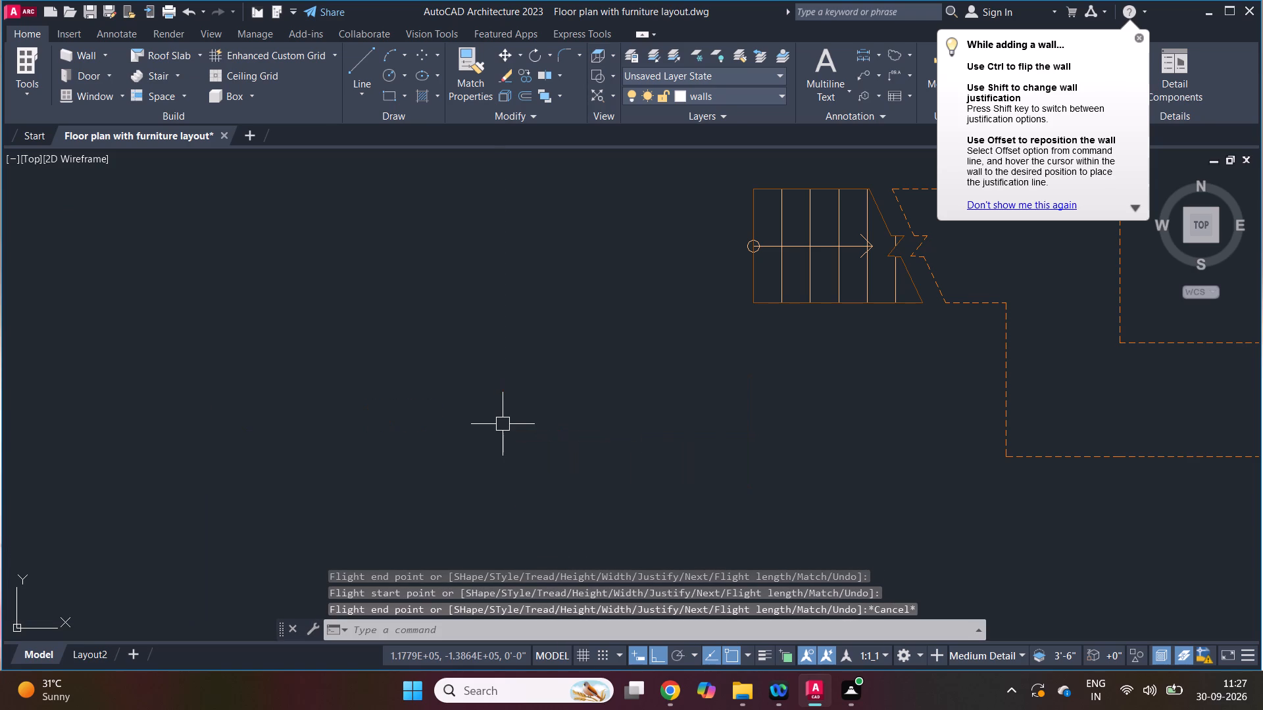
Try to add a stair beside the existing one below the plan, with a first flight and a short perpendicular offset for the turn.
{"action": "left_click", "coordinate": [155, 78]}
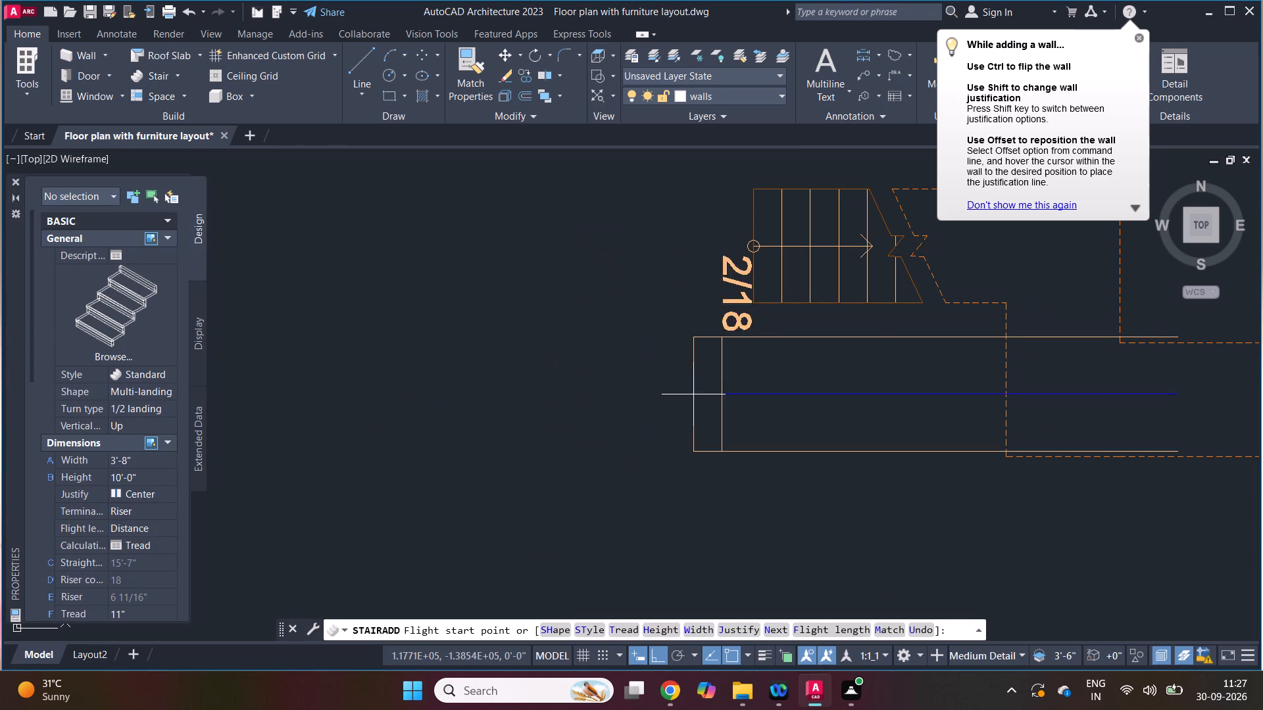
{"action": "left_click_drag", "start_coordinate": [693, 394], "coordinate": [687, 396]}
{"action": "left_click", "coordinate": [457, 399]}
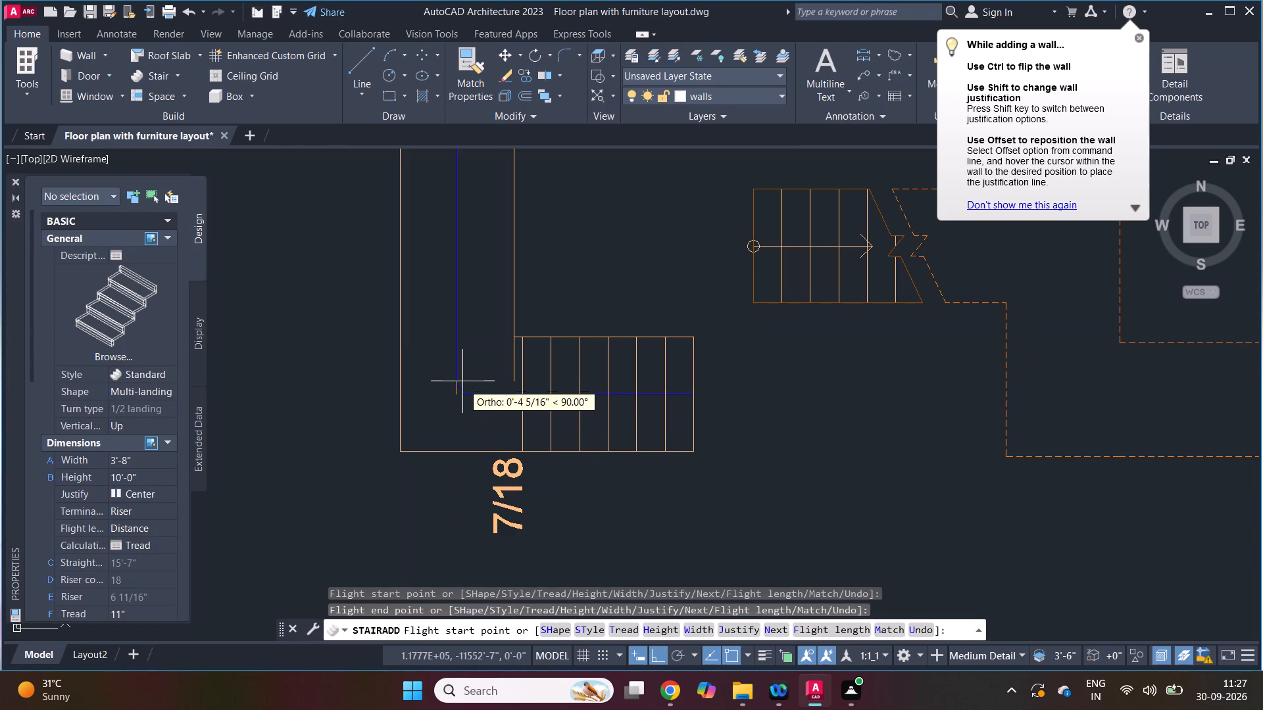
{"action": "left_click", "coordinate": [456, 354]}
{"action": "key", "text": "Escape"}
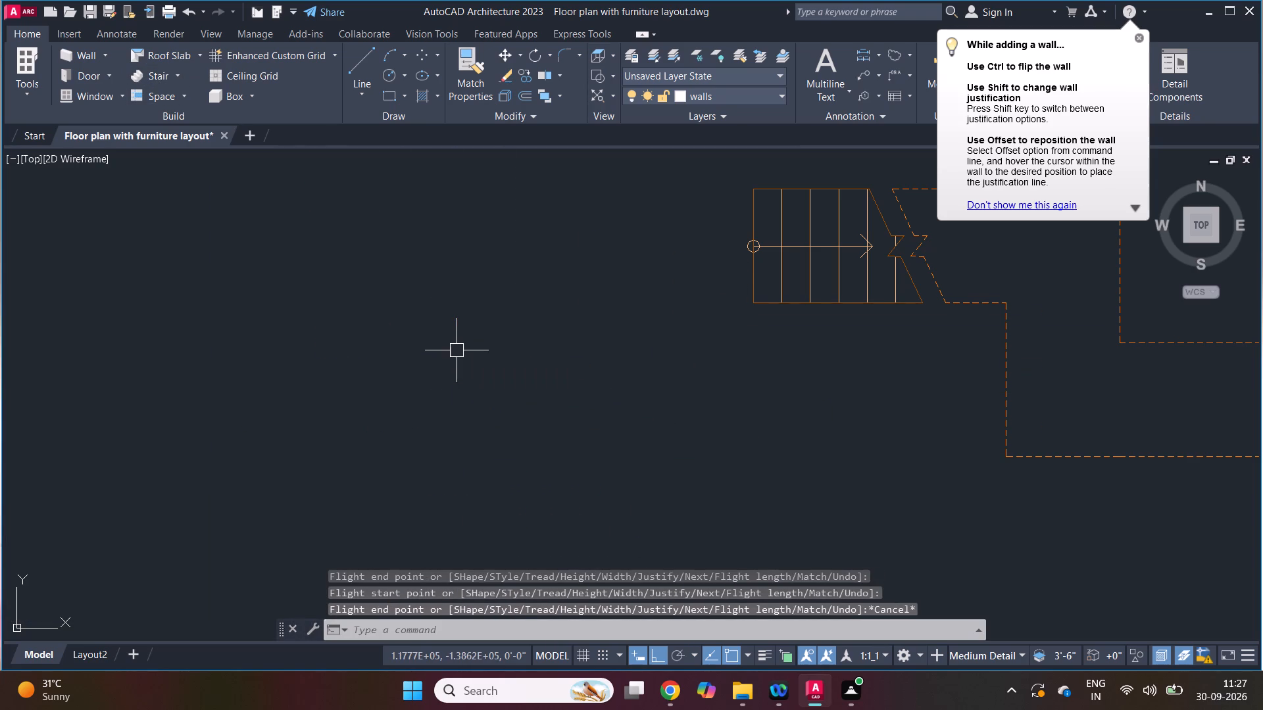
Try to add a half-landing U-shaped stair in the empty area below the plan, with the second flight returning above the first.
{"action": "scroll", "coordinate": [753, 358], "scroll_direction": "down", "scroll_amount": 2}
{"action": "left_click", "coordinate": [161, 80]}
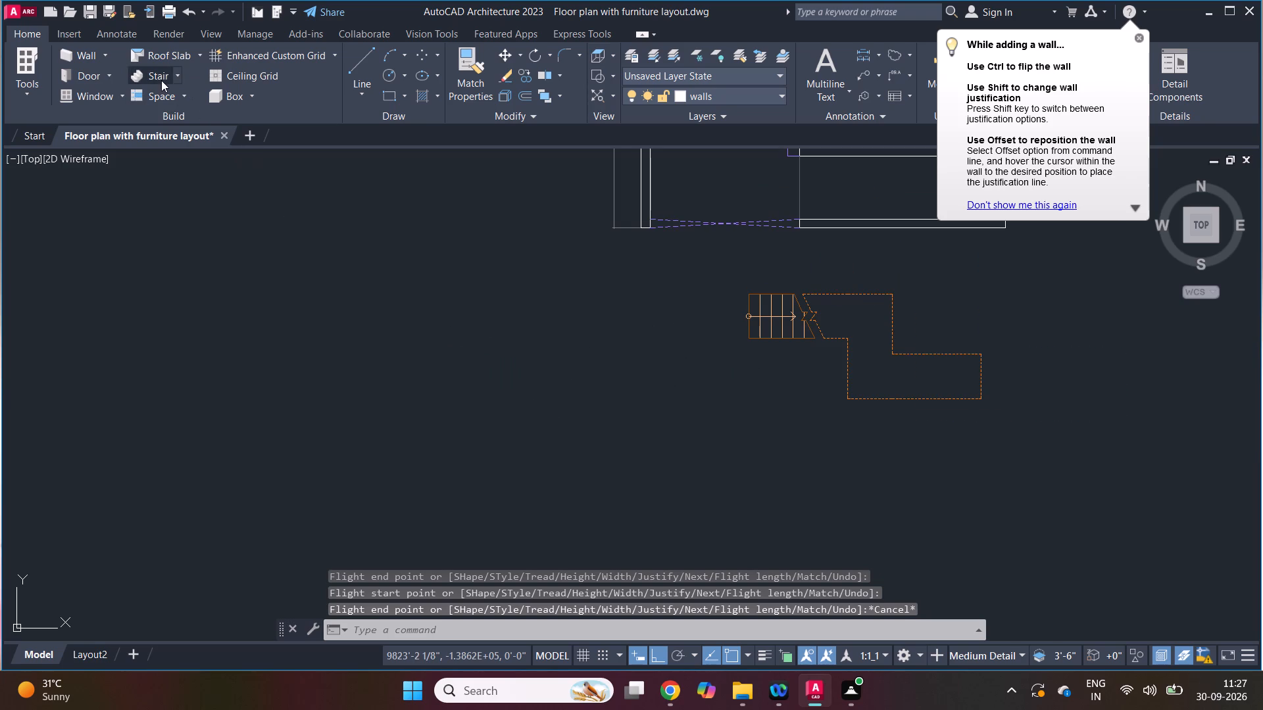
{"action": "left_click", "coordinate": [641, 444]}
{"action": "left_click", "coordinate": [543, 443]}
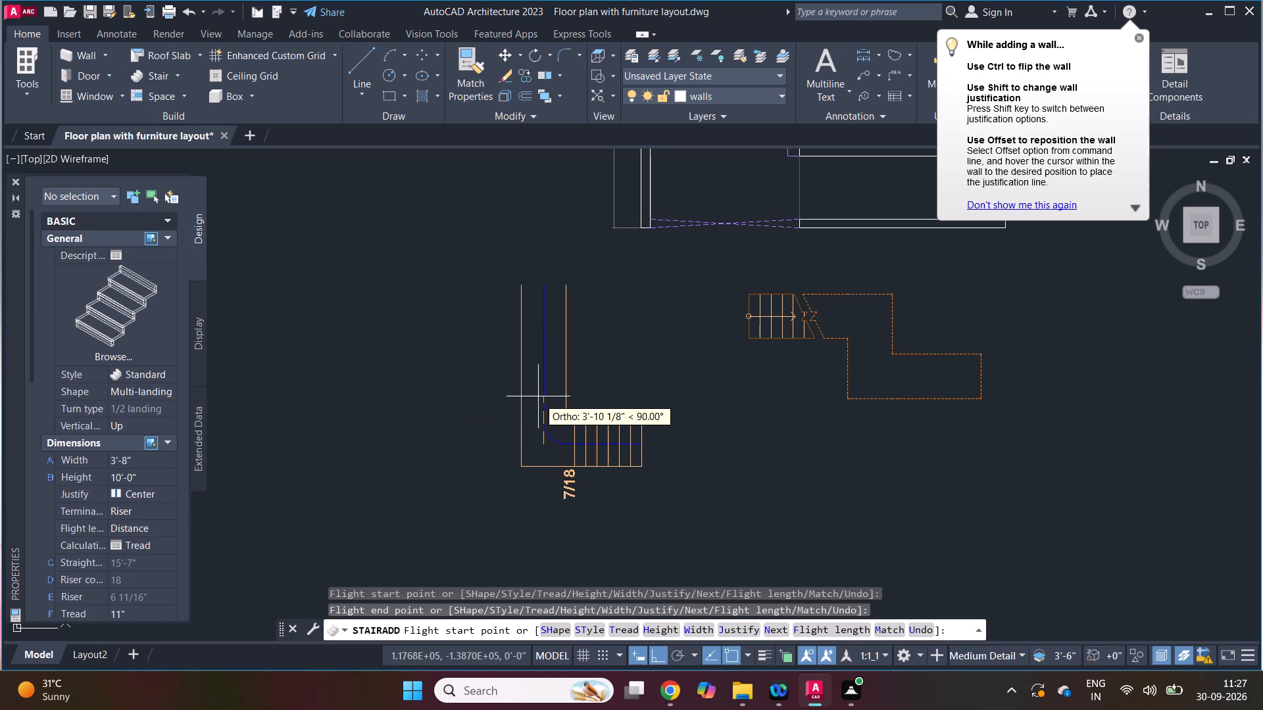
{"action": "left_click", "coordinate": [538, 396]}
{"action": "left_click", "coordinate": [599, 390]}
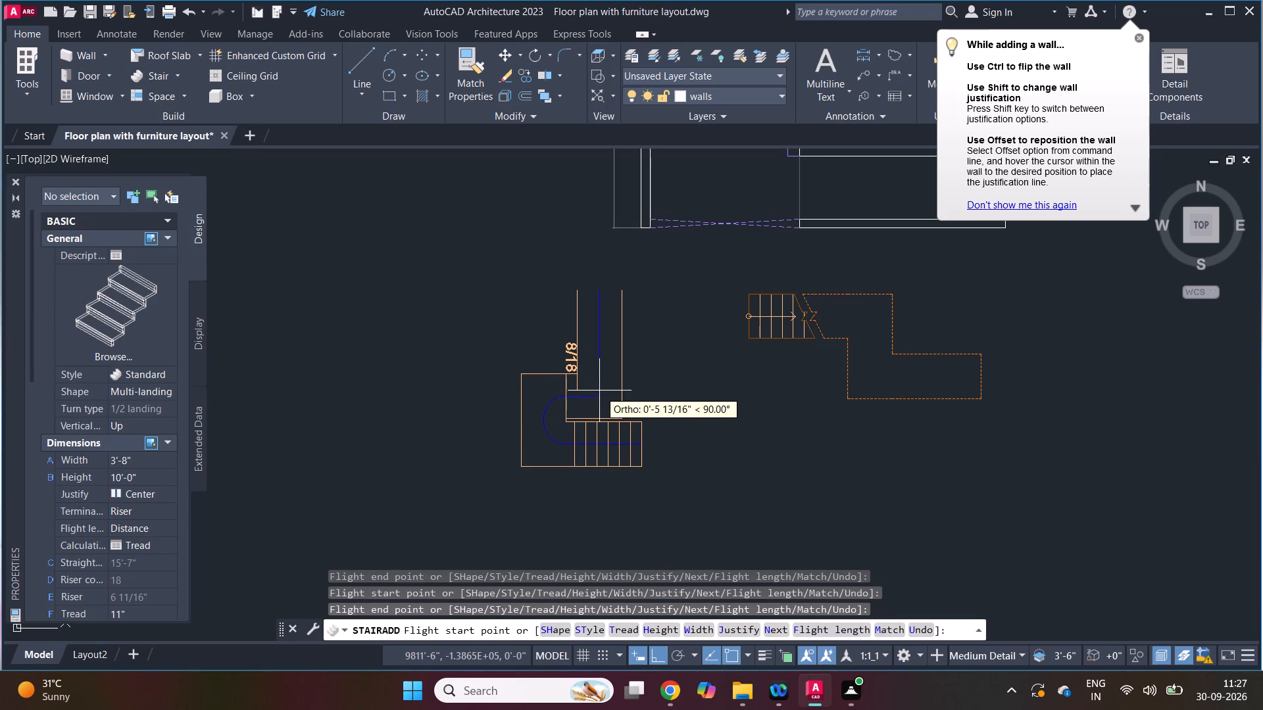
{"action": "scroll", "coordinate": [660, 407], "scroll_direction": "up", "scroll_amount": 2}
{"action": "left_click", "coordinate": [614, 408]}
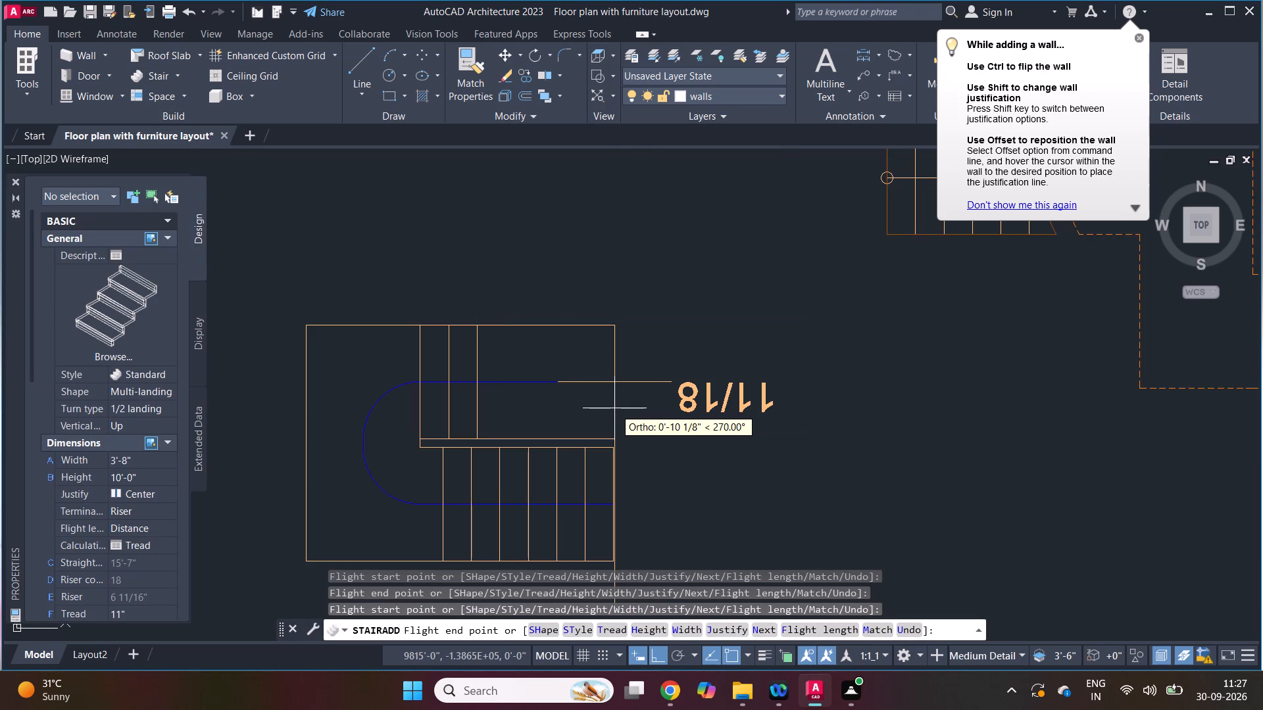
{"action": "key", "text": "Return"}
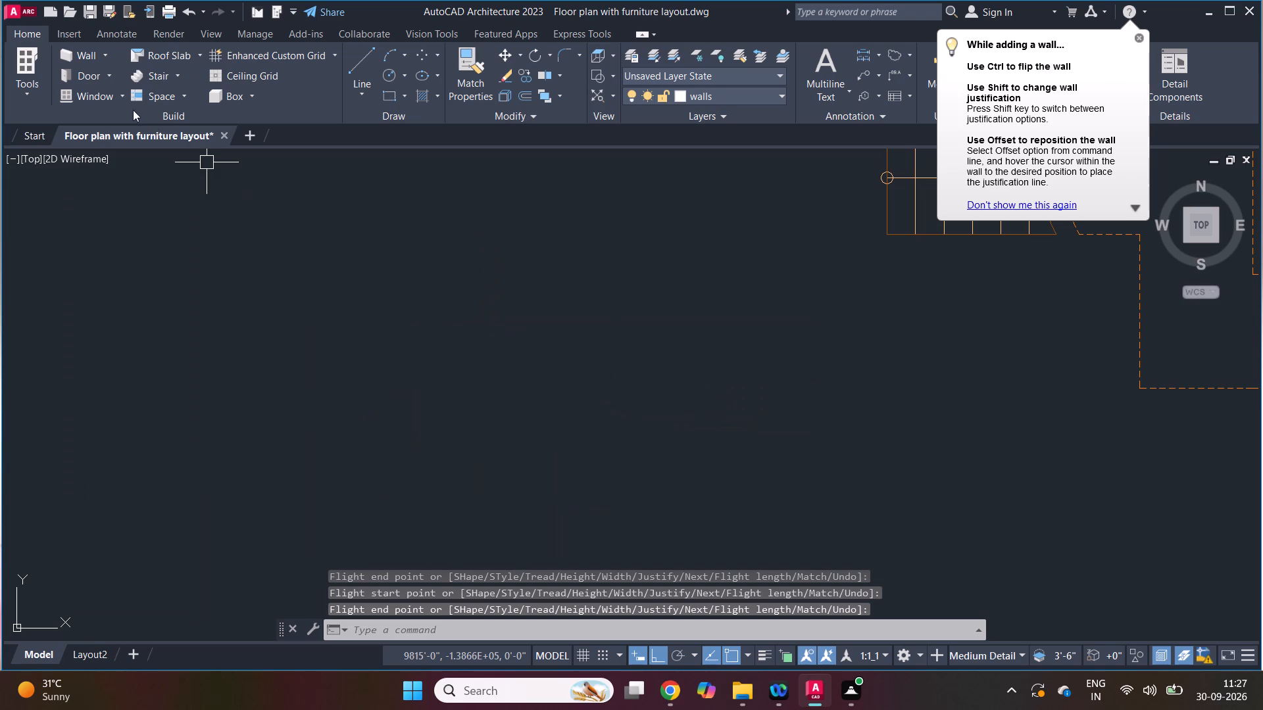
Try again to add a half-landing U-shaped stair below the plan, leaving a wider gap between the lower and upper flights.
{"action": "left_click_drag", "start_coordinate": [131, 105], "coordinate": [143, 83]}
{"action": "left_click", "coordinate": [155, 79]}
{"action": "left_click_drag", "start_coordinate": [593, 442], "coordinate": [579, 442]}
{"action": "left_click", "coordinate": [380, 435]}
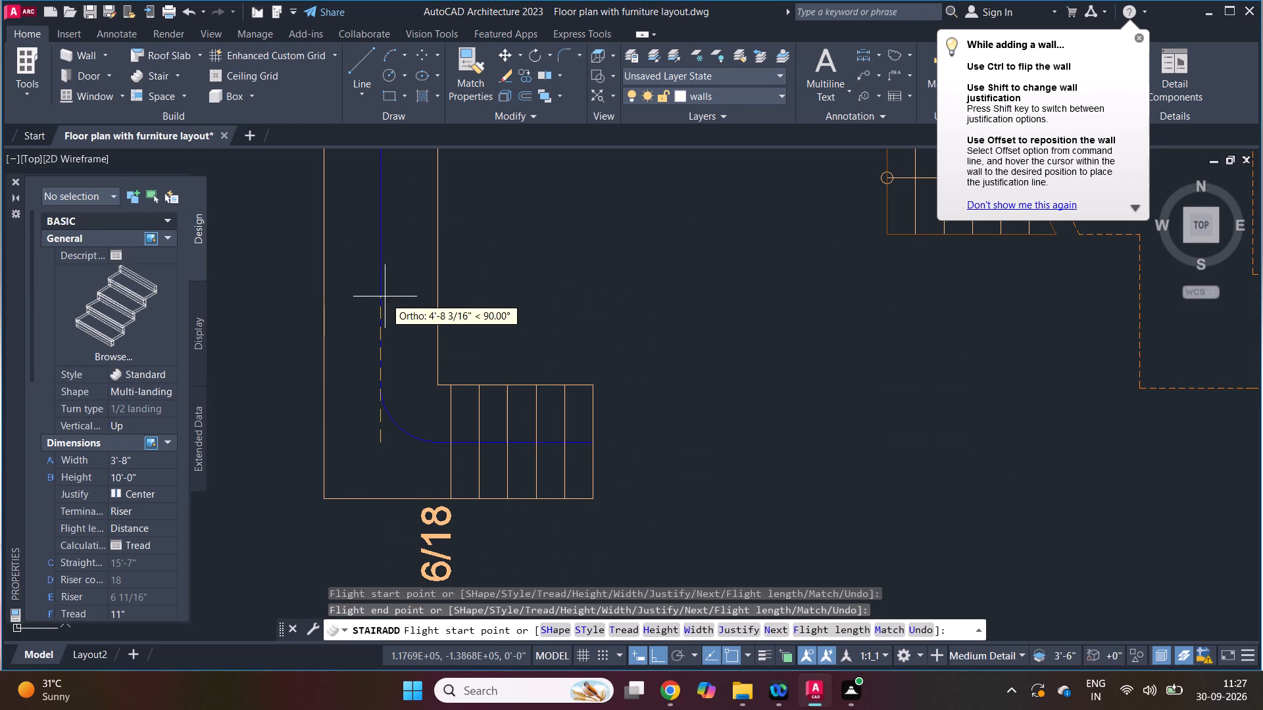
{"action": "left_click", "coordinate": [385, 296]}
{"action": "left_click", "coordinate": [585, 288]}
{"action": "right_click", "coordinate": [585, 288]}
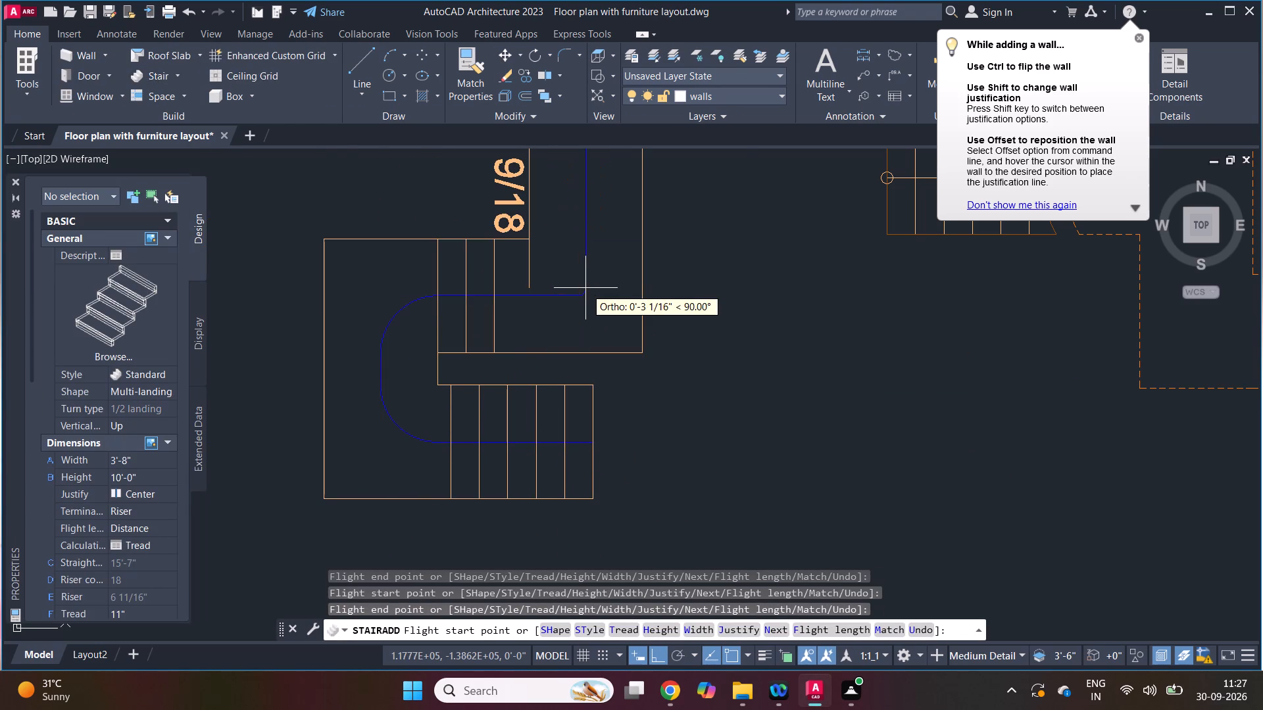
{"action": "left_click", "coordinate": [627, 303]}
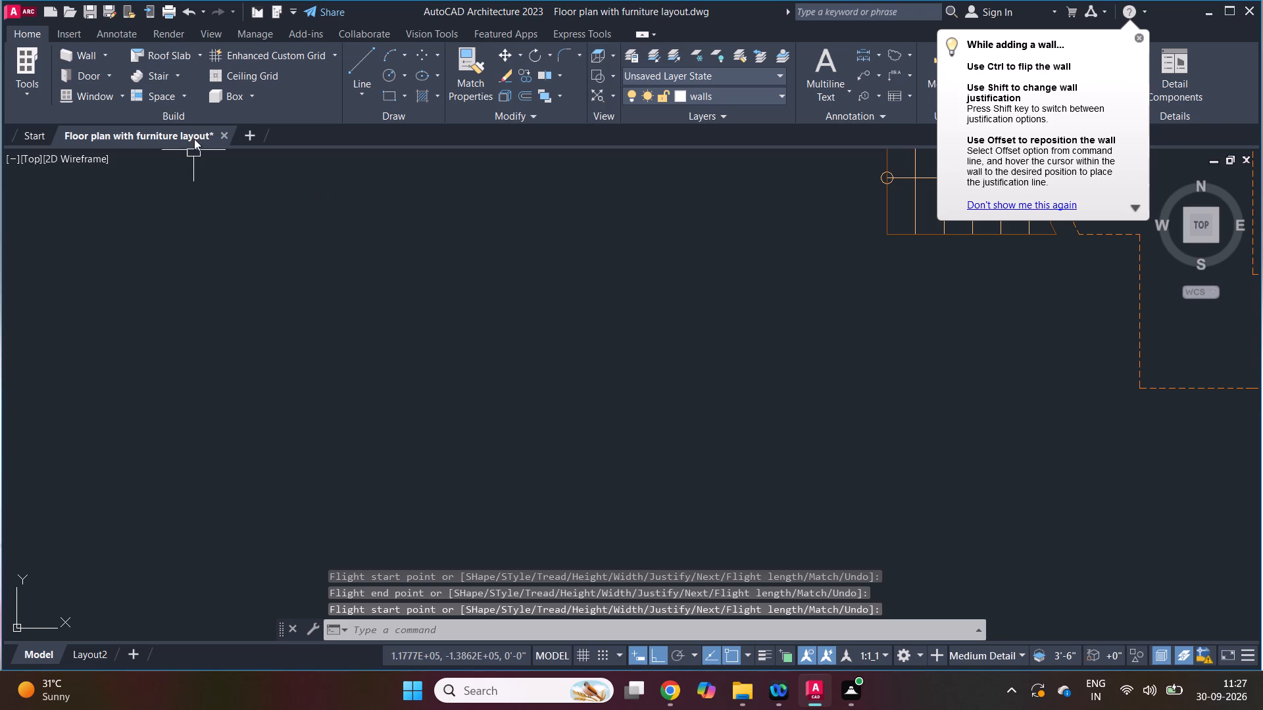
Add a half-landing U-shaped stair, width 3'-8" and height 10'-0", below the plan, with the second flight returning above the first.
{"action": "left_click", "coordinate": [159, 82]}
{"action": "left_click", "coordinate": [753, 487]}
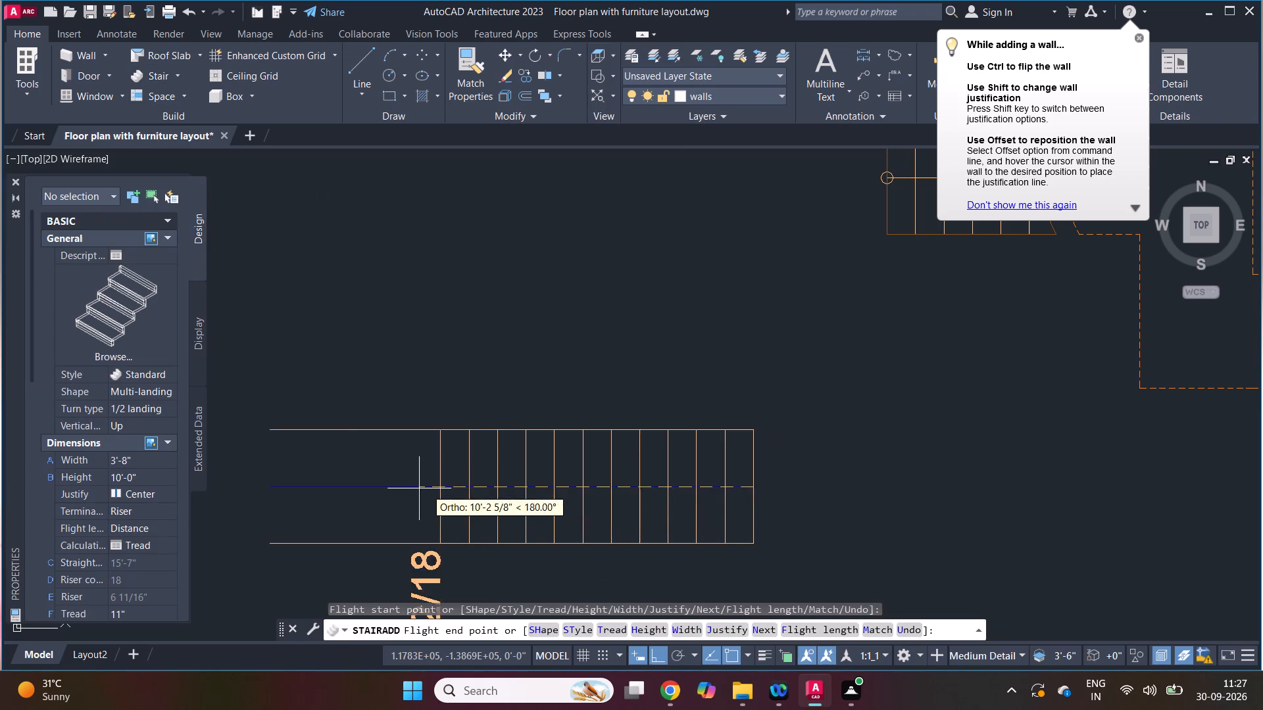
{"action": "left_click", "coordinate": [405, 488]}
{"action": "left_click", "coordinate": [406, 303]}
{"action": "left_click", "coordinate": [662, 303]}
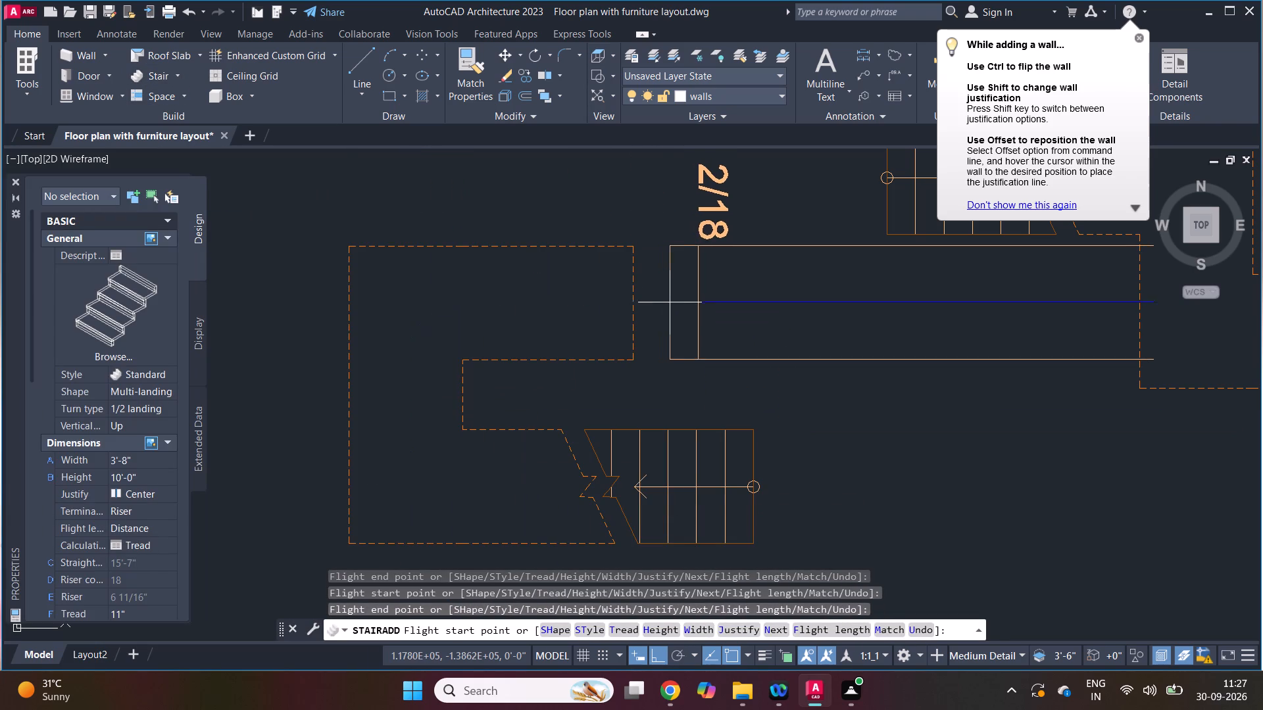
{"action": "right_click", "coordinate": [683, 303]}
{"action": "key", "text": "Escape"}
{"action": "key", "text": "Escape"}
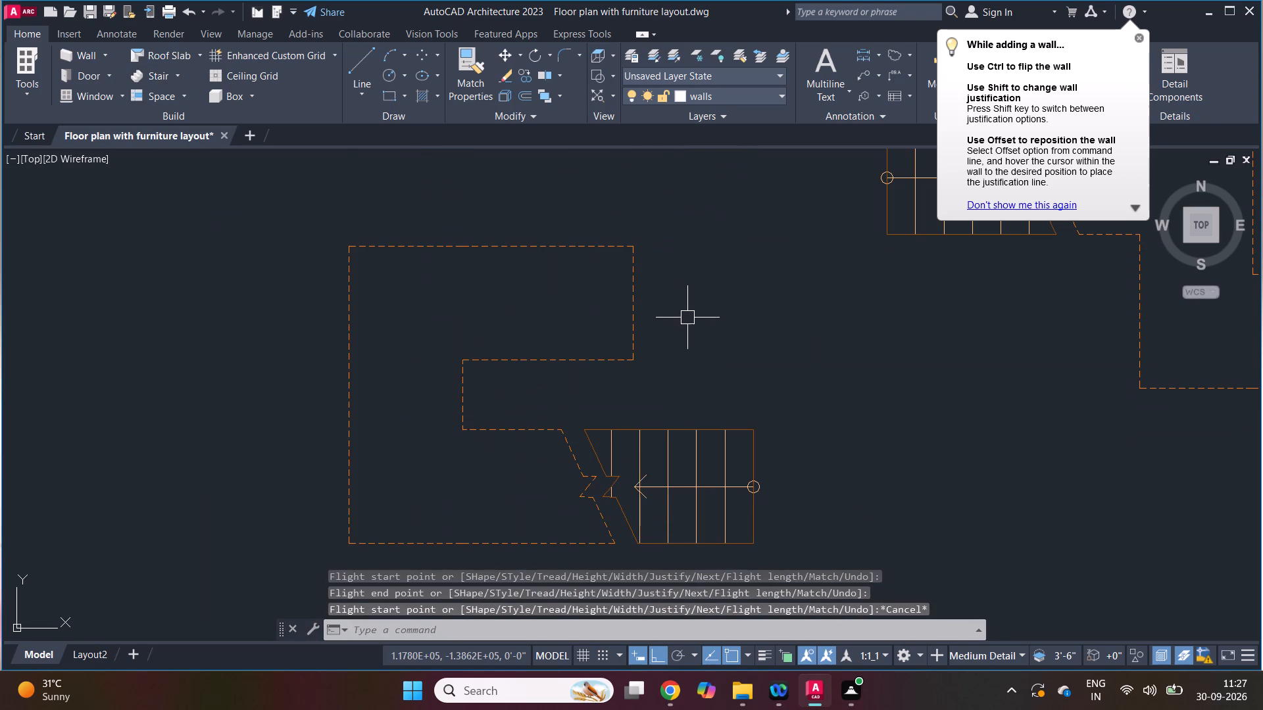
Move the new stair into the plan's stair room, with its first flight's lower corner at the end of the lower wall.
{"action": "left_click", "coordinate": [689, 440]}
{"action": "left_click", "coordinate": [671, 404]}
{"action": "key", "text": "Escape"}
{"action": "key", "text": "Escape"}
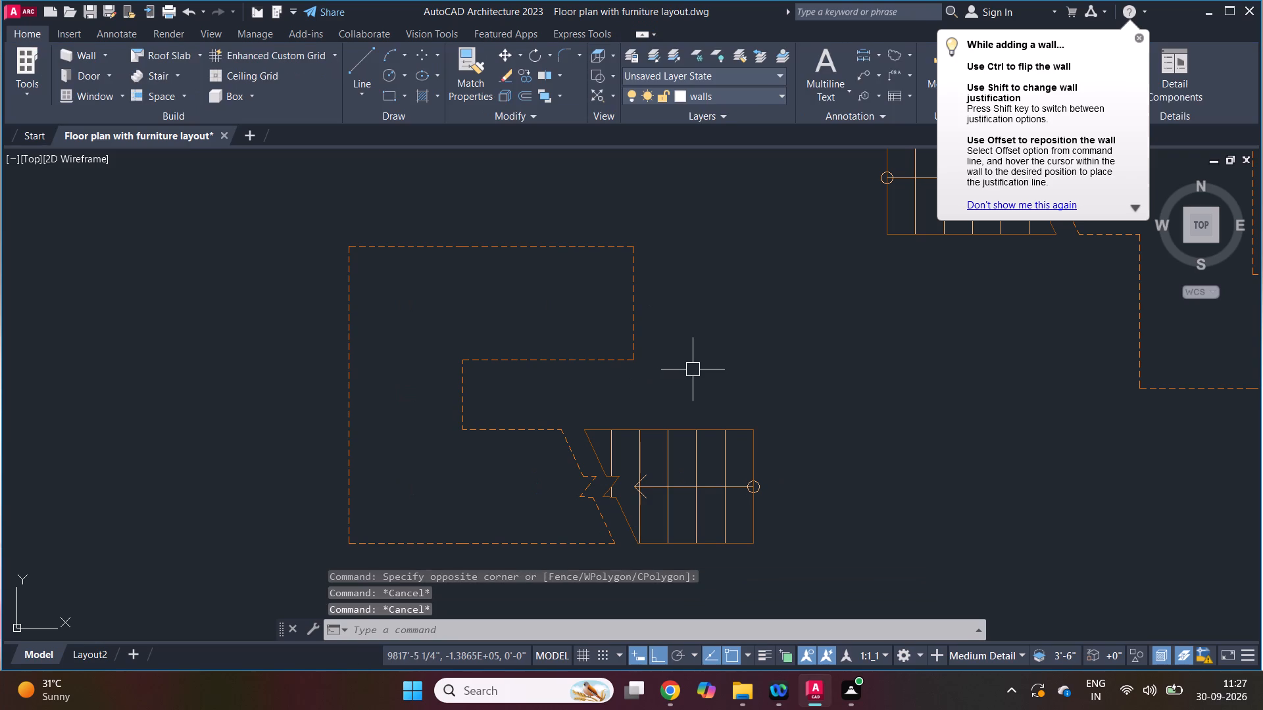
{"action": "key", "text": "m"}
{"action": "key", "text": "space"}
{"action": "left_click_drag", "start_coordinate": [689, 408], "coordinate": [685, 423]}
{"action": "left_click", "coordinate": [668, 446]}
{"action": "key", "text": "space"}
{"action": "scroll", "coordinate": [599, 432], "scroll_direction": "down", "scroll_amount": 1}
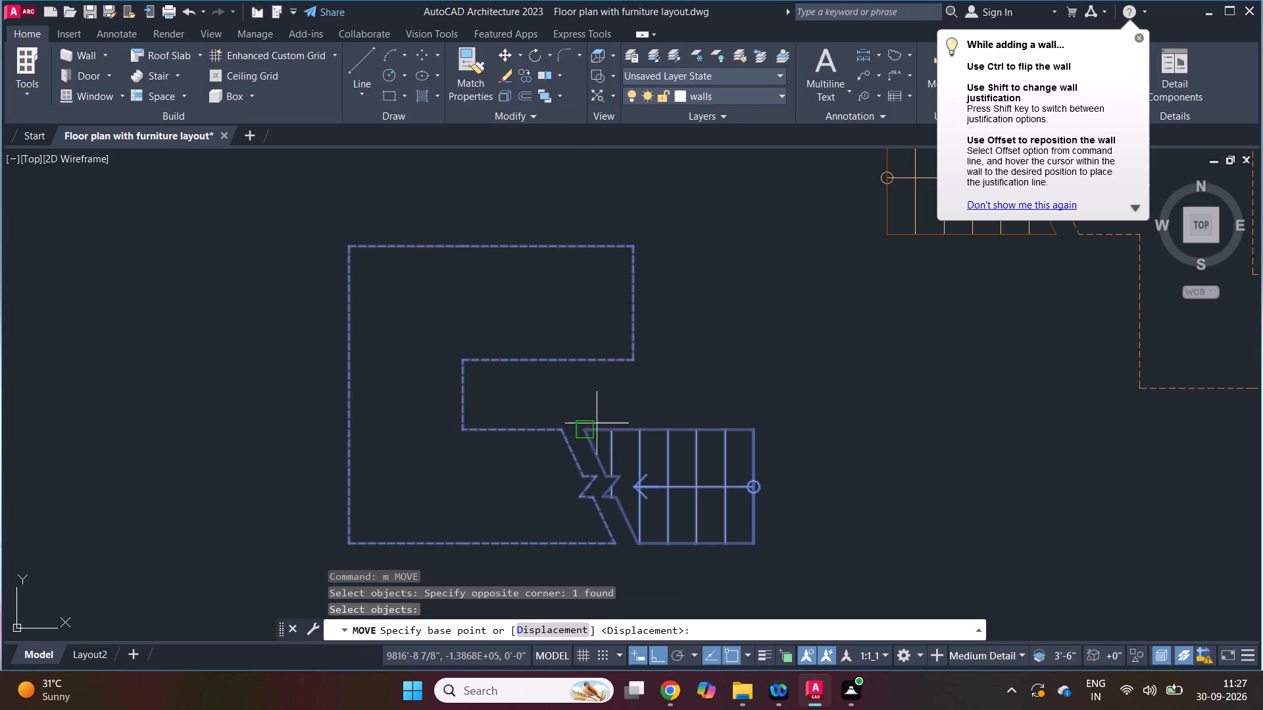
{"action": "scroll", "coordinate": [601, 437], "scroll_direction": "down", "scroll_amount": 1}
{"action": "scroll", "coordinate": [672, 486], "scroll_direction": "up", "scroll_amount": 2}
{"action": "left_click", "coordinate": [644, 467]}
{"action": "scroll", "coordinate": [600, 532], "scroll_direction": "down", "scroll_amount": 4}
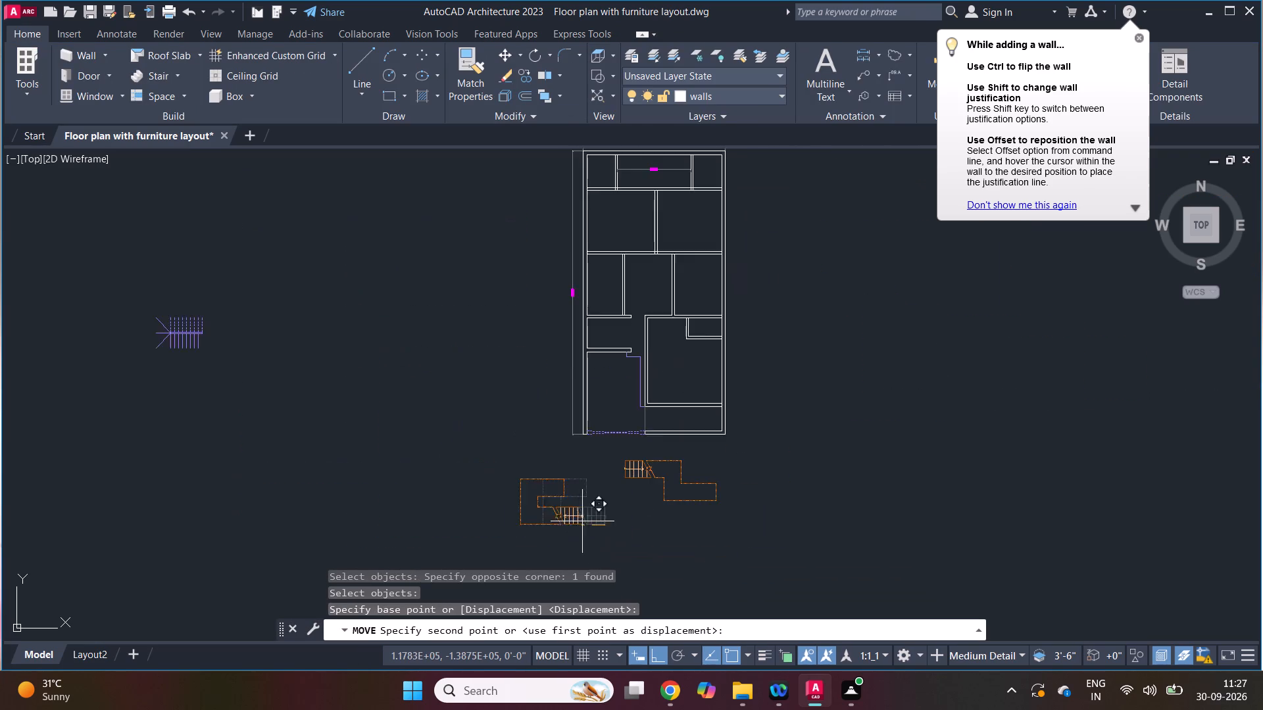
{"action": "scroll", "coordinate": [576, 514], "scroll_direction": "down", "scroll_amount": 2}
{"action": "scroll", "coordinate": [586, 431], "scroll_direction": "up", "scroll_amount": 4}
{"action": "scroll", "coordinate": [643, 546], "scroll_direction": "up", "scroll_amount": 1}
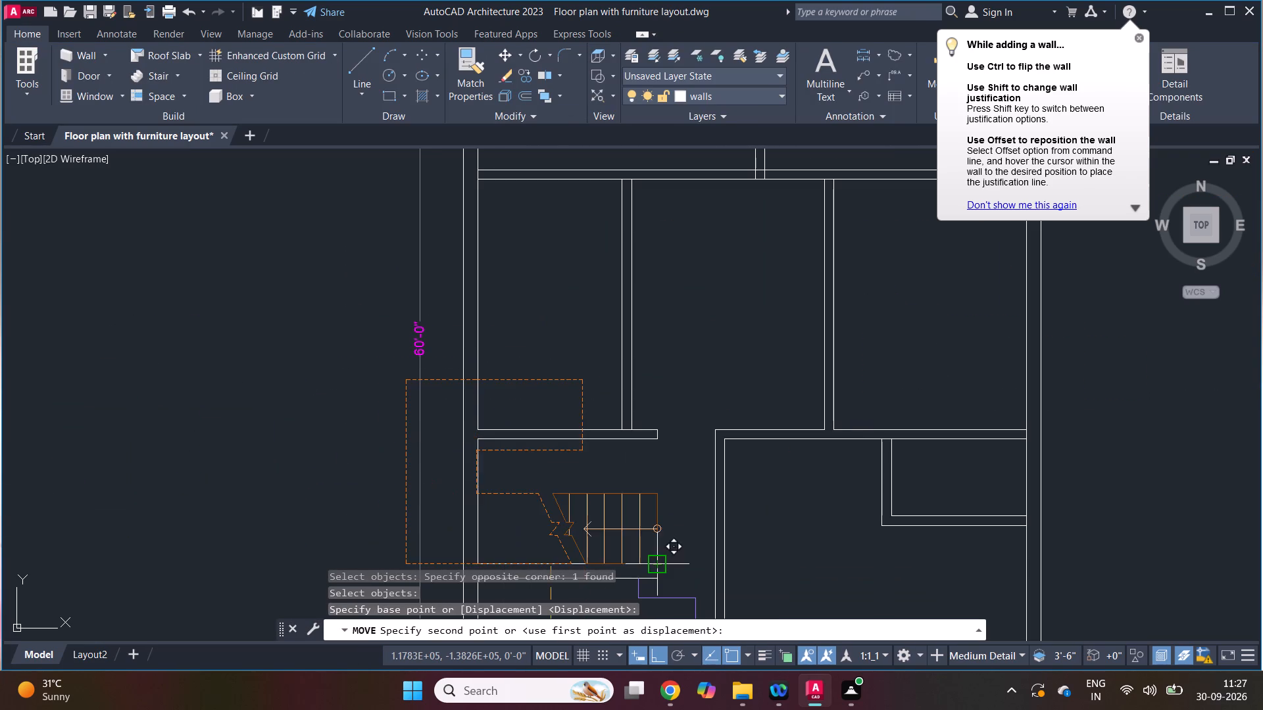
{"action": "left_click", "coordinate": [651, 559]}
{"action": "scroll", "coordinate": [635, 421], "scroll_direction": "down", "scroll_amount": 2}
{"action": "key", "text": "Escape"}
{"action": "scroll", "coordinate": [607, 469], "scroll_direction": "up", "scroll_amount": 5}
Stretch the stair's landing so that its centre point sits on the inner face of the outer wall.
{"action": "left_click", "coordinate": [613, 442]}
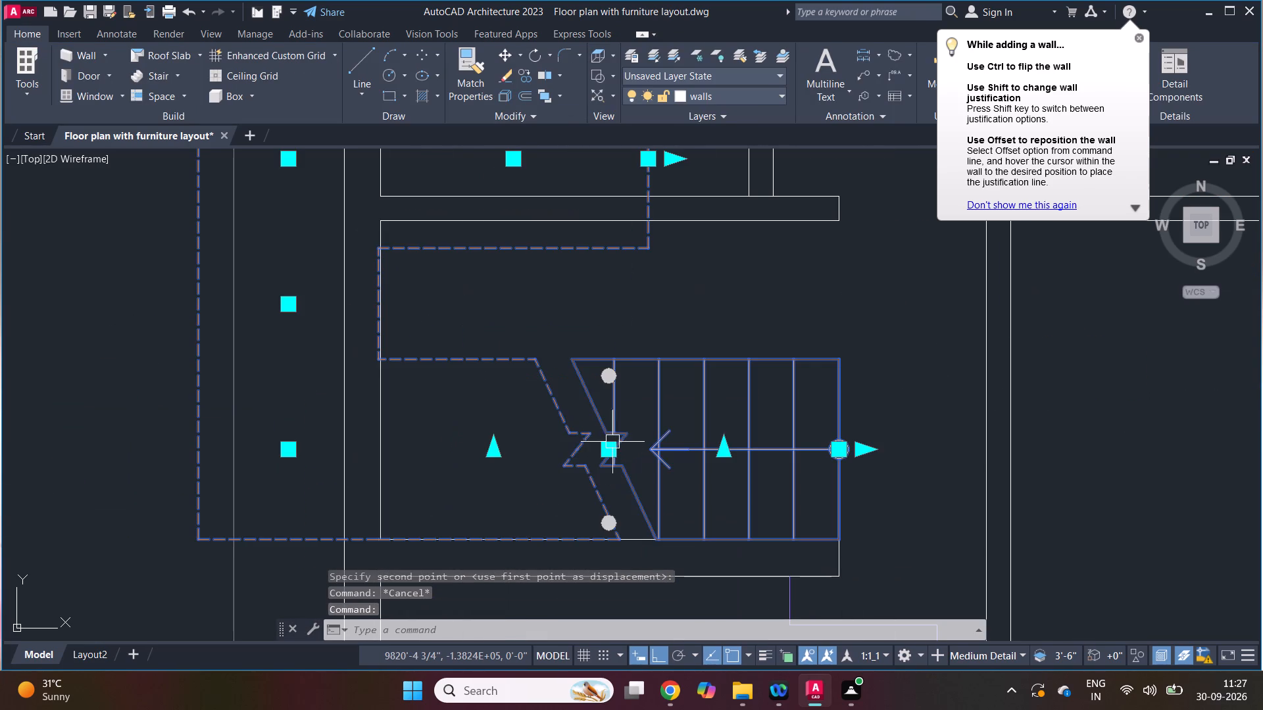
{"action": "scroll", "coordinate": [507, 475], "scroll_direction": "up", "scroll_amount": 1}
{"action": "scroll", "coordinate": [427, 414], "scroll_direction": "down", "scroll_amount": 4}
{"action": "scroll", "coordinate": [359, 393], "scroll_direction": "up", "scroll_amount": 2}
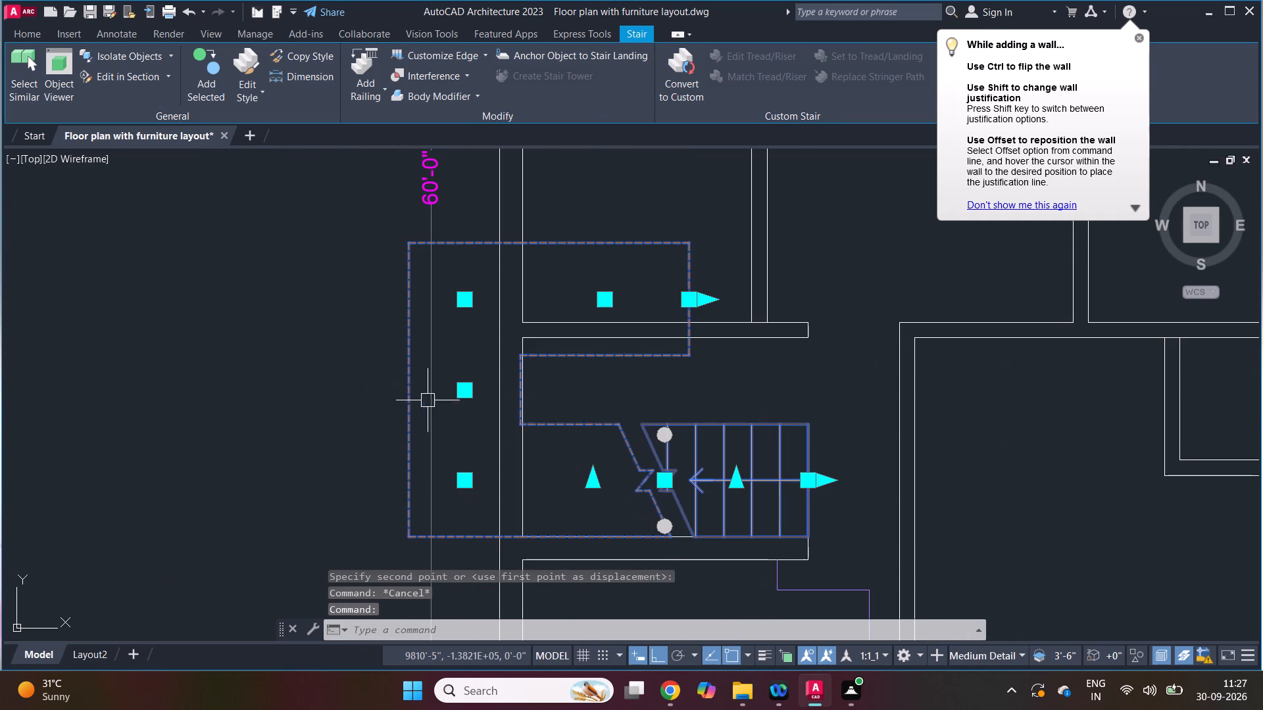
{"action": "left_click", "coordinate": [459, 392]}
{"action": "scroll", "coordinate": [514, 405], "scroll_direction": "up", "scroll_amount": 2}
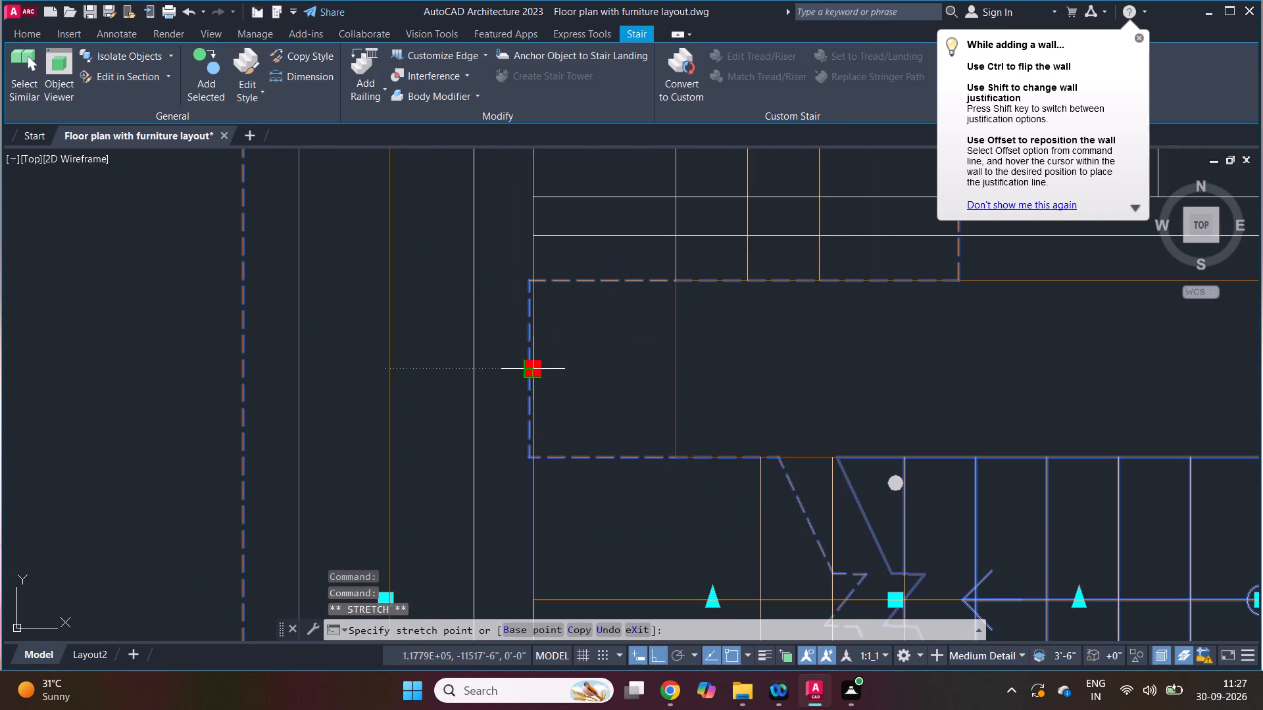
{"action": "scroll", "coordinate": [540, 368], "scroll_direction": "up", "scroll_amount": 1}
{"action": "left_click", "coordinate": [540, 368]}
{"action": "left_click", "coordinate": [539, 367]}
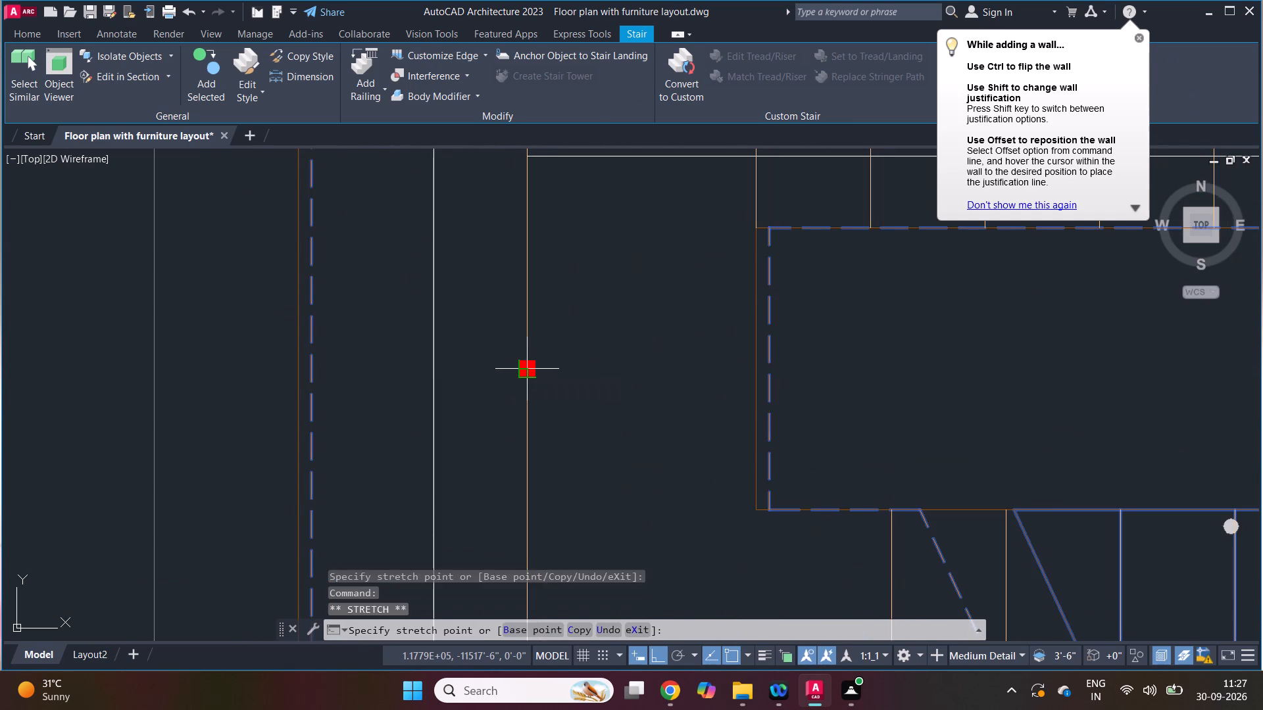
{"action": "left_click", "coordinate": [522, 367]}
{"action": "scroll", "coordinate": [562, 389], "scroll_direction": "down", "scroll_amount": 1}
{"action": "scroll", "coordinate": [562, 393], "scroll_direction": "up", "scroll_amount": 1}
{"action": "scroll", "coordinate": [562, 394], "scroll_direction": "down", "scroll_amount": 2}
{"action": "key", "text": "Escape"}
Shift the stair's upper flight down so that its centreline sits on the lower face of the stair room's upper wall.
{"action": "scroll", "coordinate": [549, 420], "scroll_direction": "down", "scroll_amount": 3}
{"action": "left_click", "coordinate": [596, 427]}
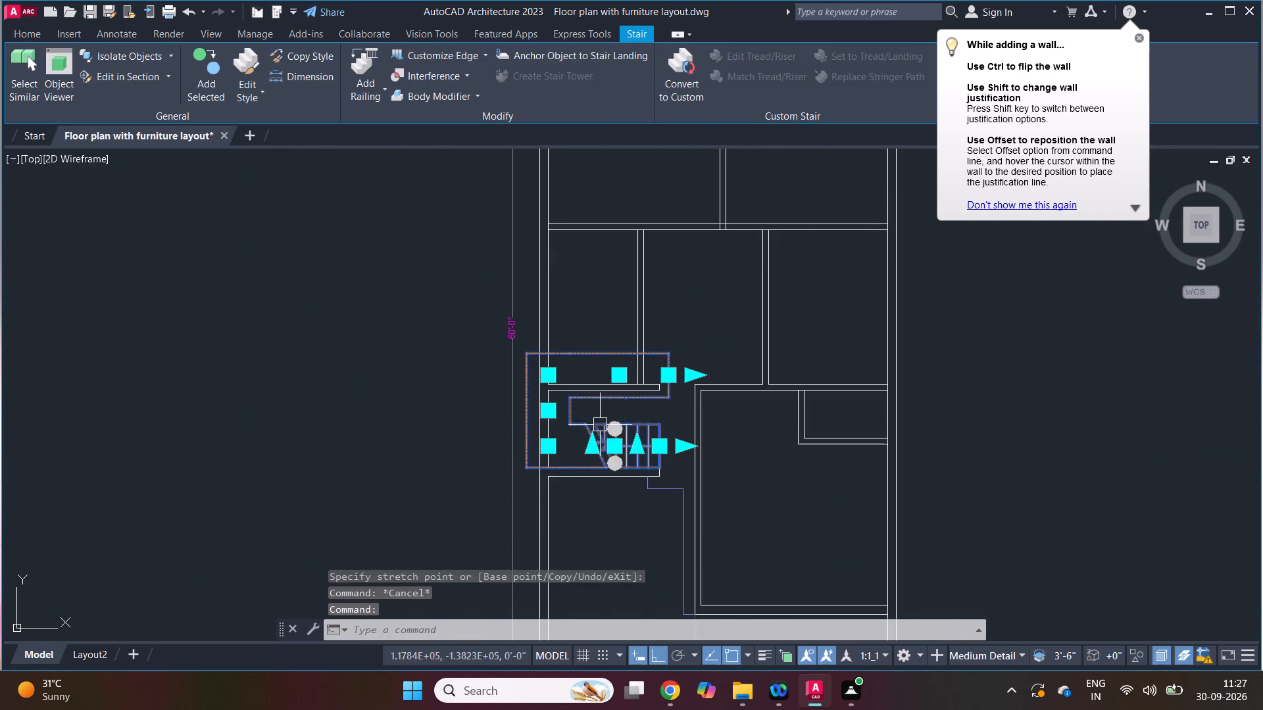
{"action": "scroll", "coordinate": [608, 400], "scroll_direction": "up", "scroll_amount": 3}
{"action": "left_click", "coordinate": [649, 312]}
{"action": "left_click", "coordinate": [647, 373]}
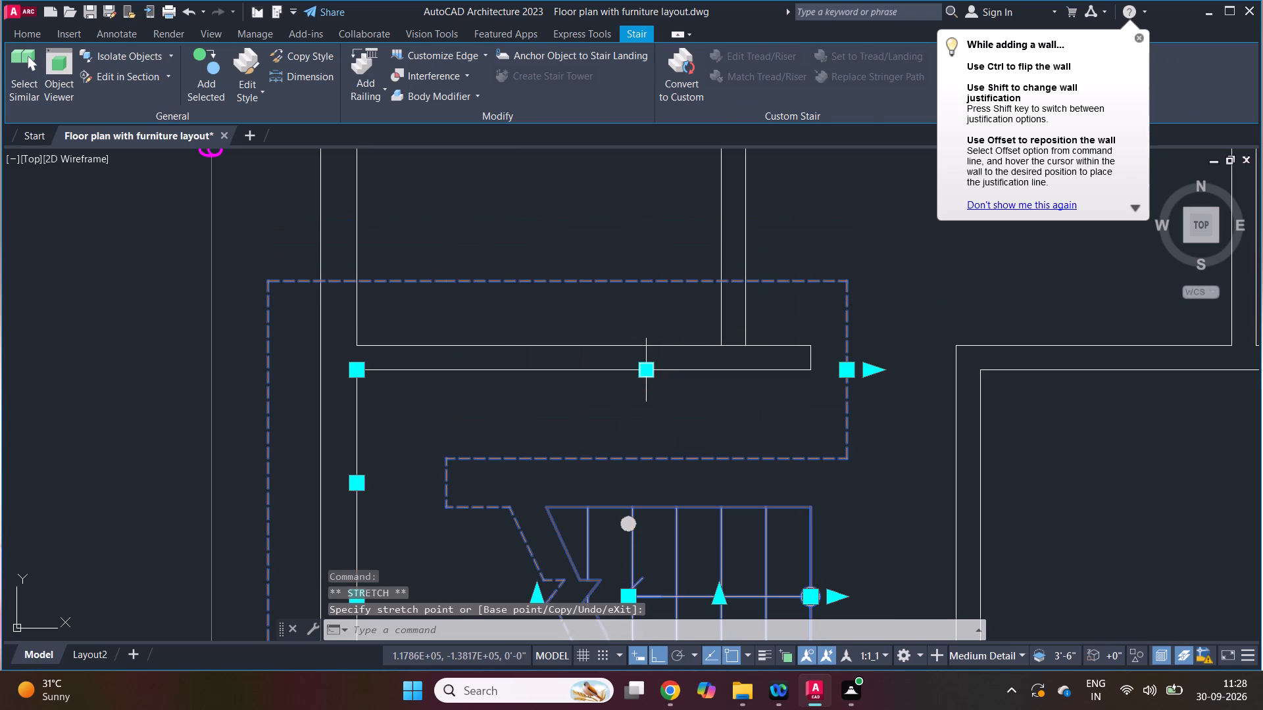
{"action": "key", "text": "Escape"}
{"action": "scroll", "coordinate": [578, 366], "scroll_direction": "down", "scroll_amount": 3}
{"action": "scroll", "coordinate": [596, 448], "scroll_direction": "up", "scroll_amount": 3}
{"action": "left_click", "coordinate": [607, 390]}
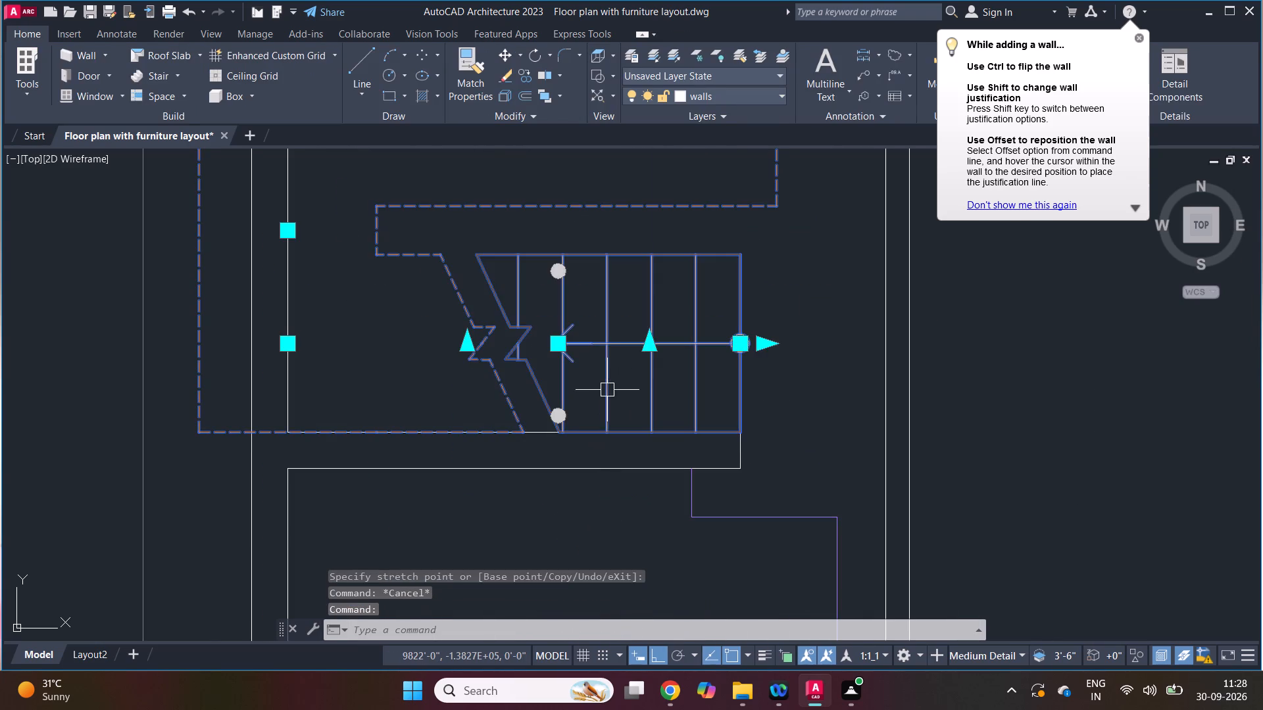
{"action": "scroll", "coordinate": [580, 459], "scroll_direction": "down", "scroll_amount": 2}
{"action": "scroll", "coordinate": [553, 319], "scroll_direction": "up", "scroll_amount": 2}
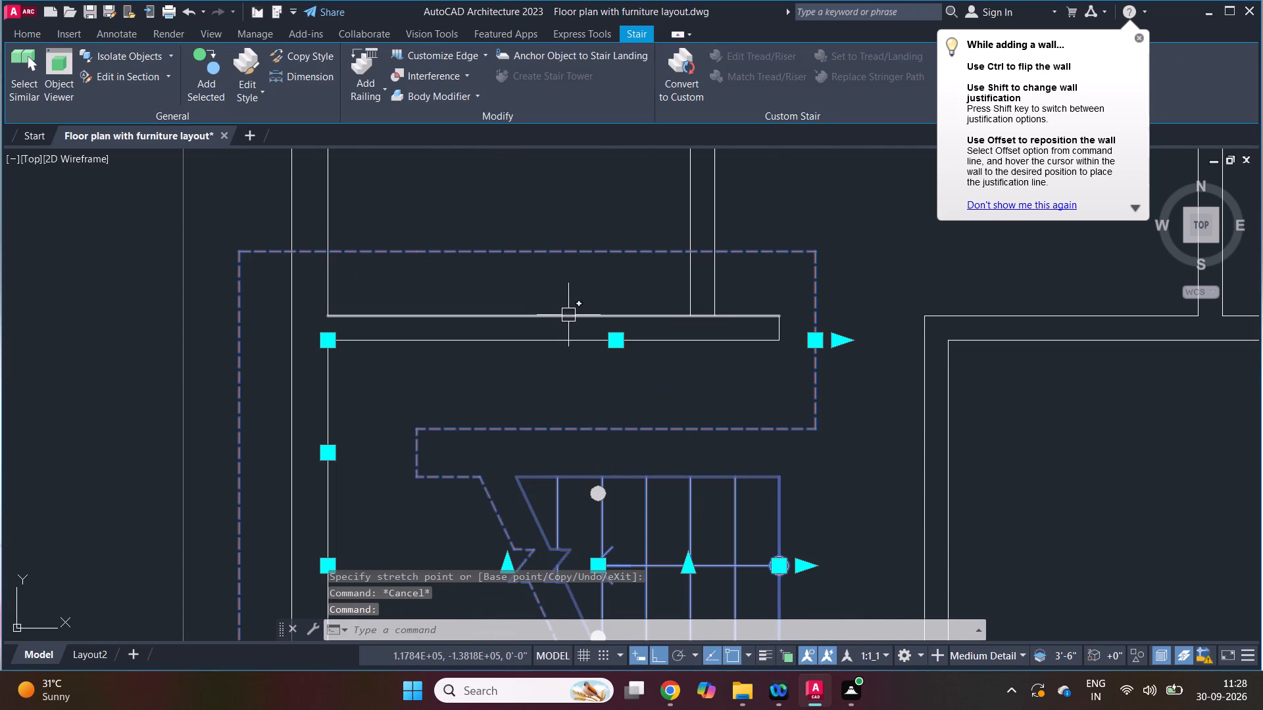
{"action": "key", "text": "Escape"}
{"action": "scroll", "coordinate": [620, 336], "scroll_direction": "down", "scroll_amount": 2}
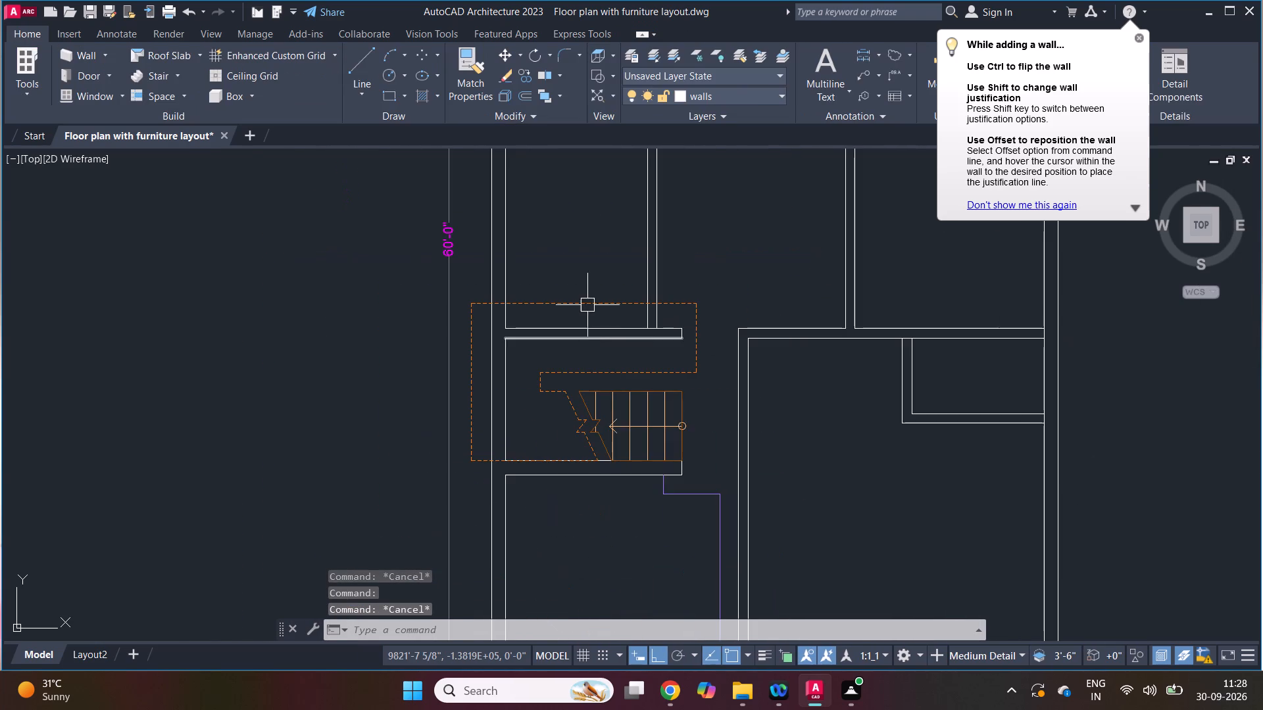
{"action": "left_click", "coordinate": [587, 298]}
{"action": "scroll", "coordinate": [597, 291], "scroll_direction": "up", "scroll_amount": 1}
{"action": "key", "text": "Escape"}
Shift the stair's upper flight down about 1'-0" toward the lower flight.
{"action": "left_click", "coordinate": [578, 307]}
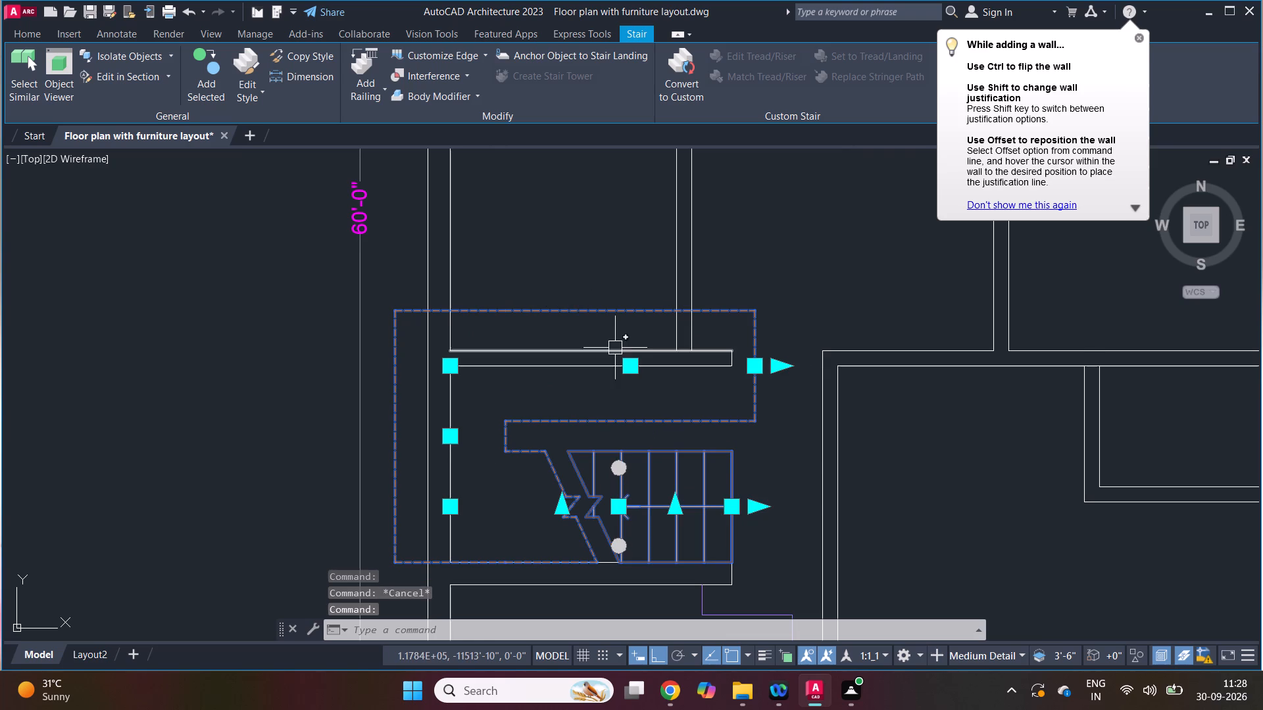
{"action": "left_click", "coordinate": [631, 367]}
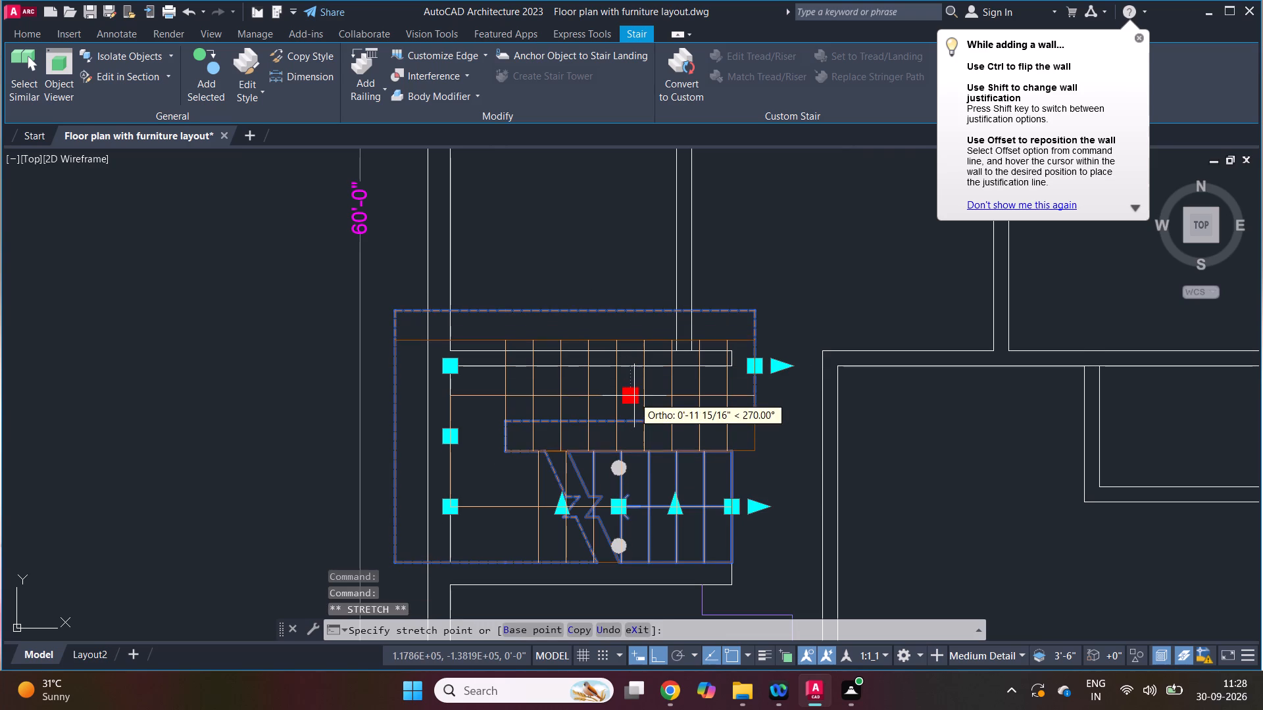
{"action": "left_click", "coordinate": [635, 394]}
{"action": "key", "text": "Escape"}
{"action": "key", "text": "Escape"}
Shift the stair's landing about 1'-10 1/4" inward so that its outer edge meets the outer wall's inner face.
{"action": "scroll", "coordinate": [576, 390], "scroll_direction": "down", "scroll_amount": 1}
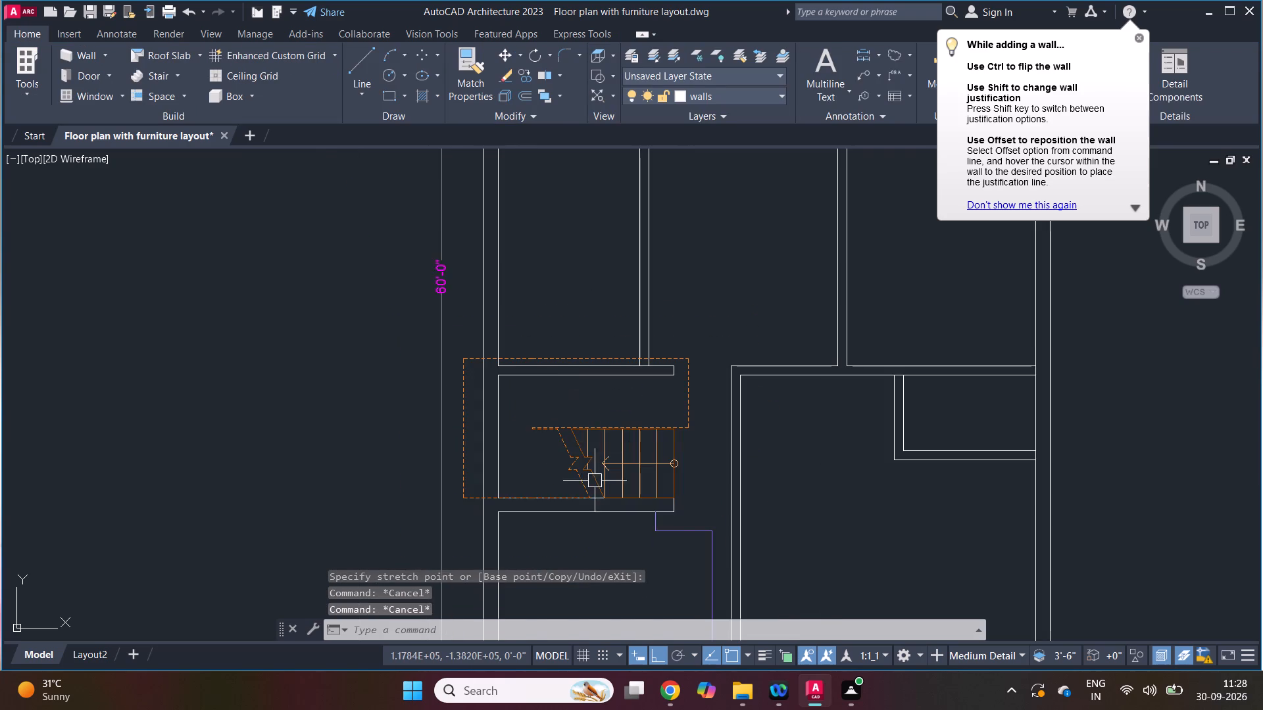
{"action": "scroll", "coordinate": [599, 532], "scroll_direction": "up", "scroll_amount": 2}
{"action": "scroll", "coordinate": [623, 496], "scroll_direction": "down", "scroll_amount": 2}
{"action": "scroll", "coordinate": [495, 433], "scroll_direction": "up", "scroll_amount": 1}
{"action": "left_click", "coordinate": [472, 411]}
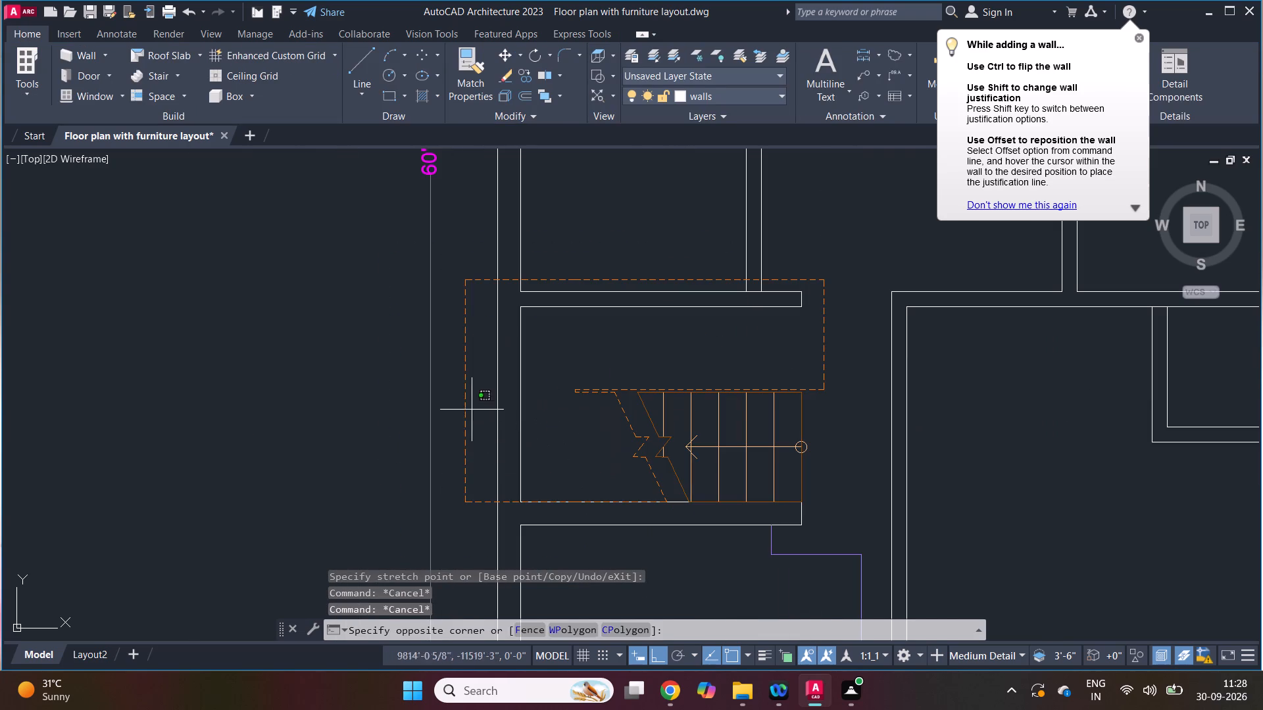
{"action": "left_click", "coordinate": [443, 381]}
{"action": "left_click", "coordinate": [522, 386]}
{"action": "scroll", "coordinate": [564, 394], "scroll_direction": "up", "scroll_amount": 3}
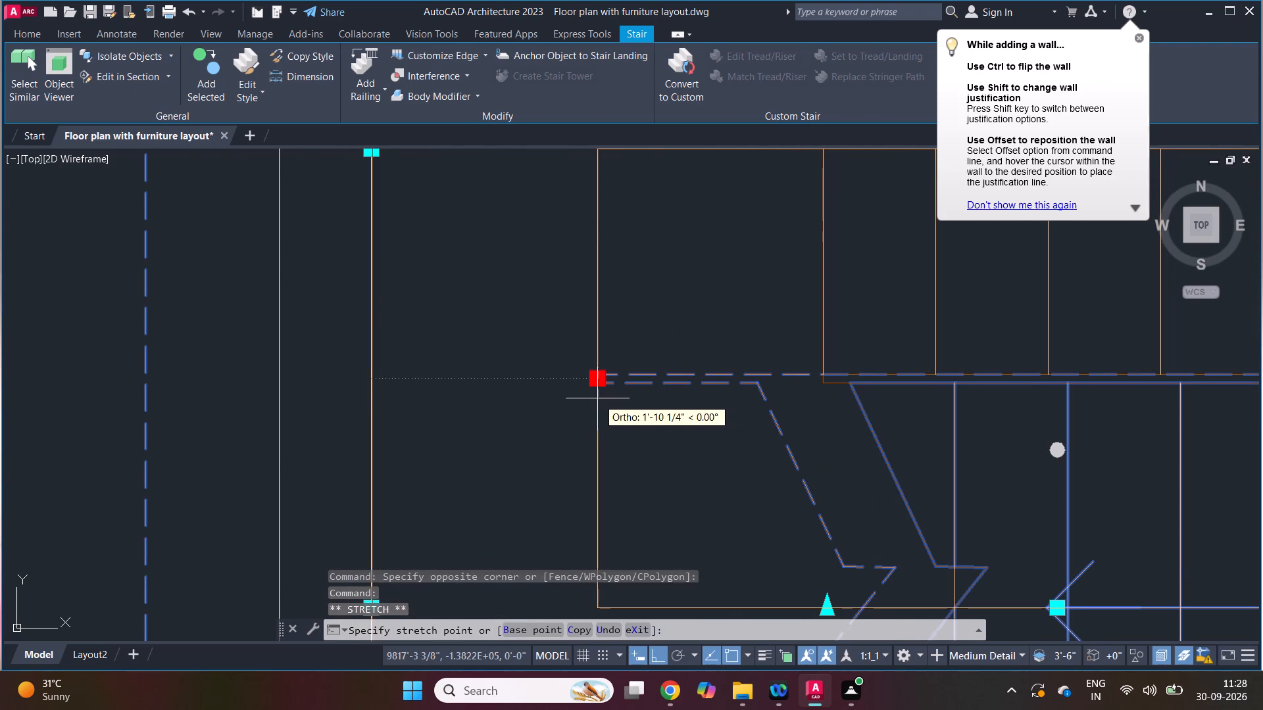
{"action": "left_click", "coordinate": [597, 399]}
{"action": "key", "text": "Escape"}
{"action": "scroll", "coordinate": [553, 415], "scroll_direction": "down", "scroll_amount": 4}
Shift the stair's upper flight down about 10 7/16" so that its upper edge meets the upper wall's inner face.
{"action": "scroll", "coordinate": [708, 442], "scroll_direction": "up", "scroll_amount": 1}
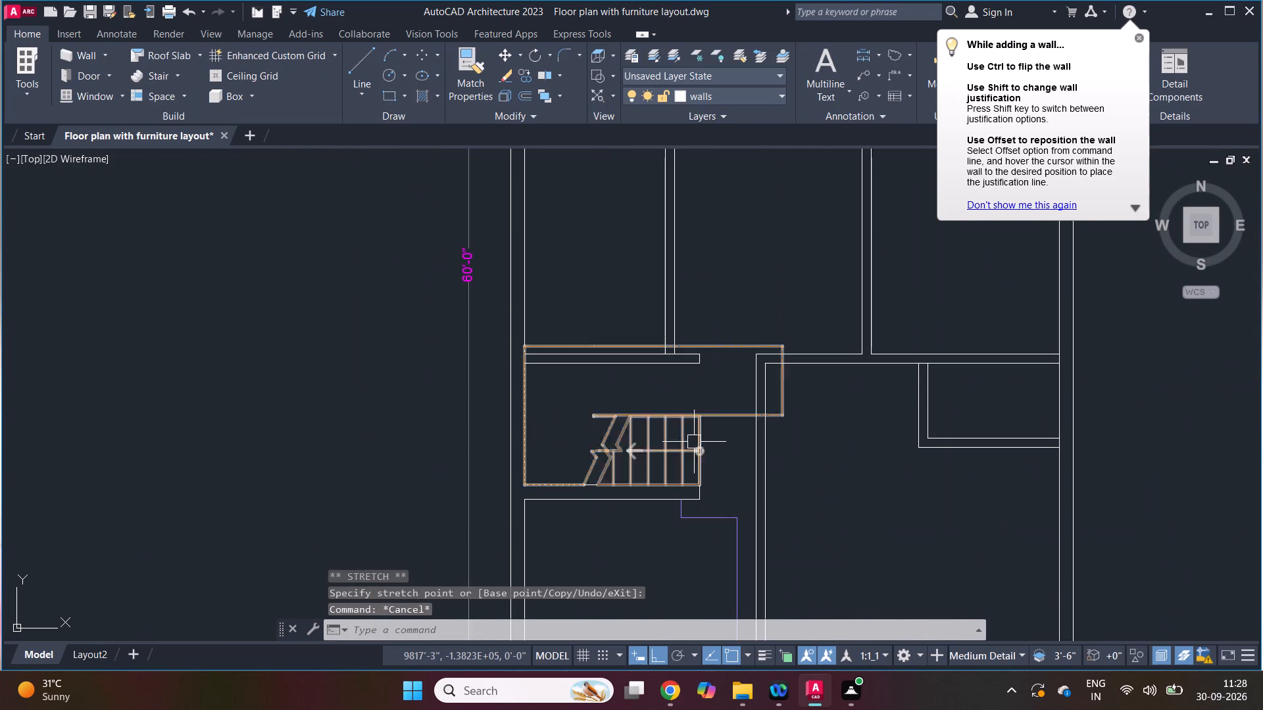
{"action": "left_click", "coordinate": [745, 406]}
{"action": "scroll", "coordinate": [643, 328], "scroll_direction": "up", "scroll_amount": 2}
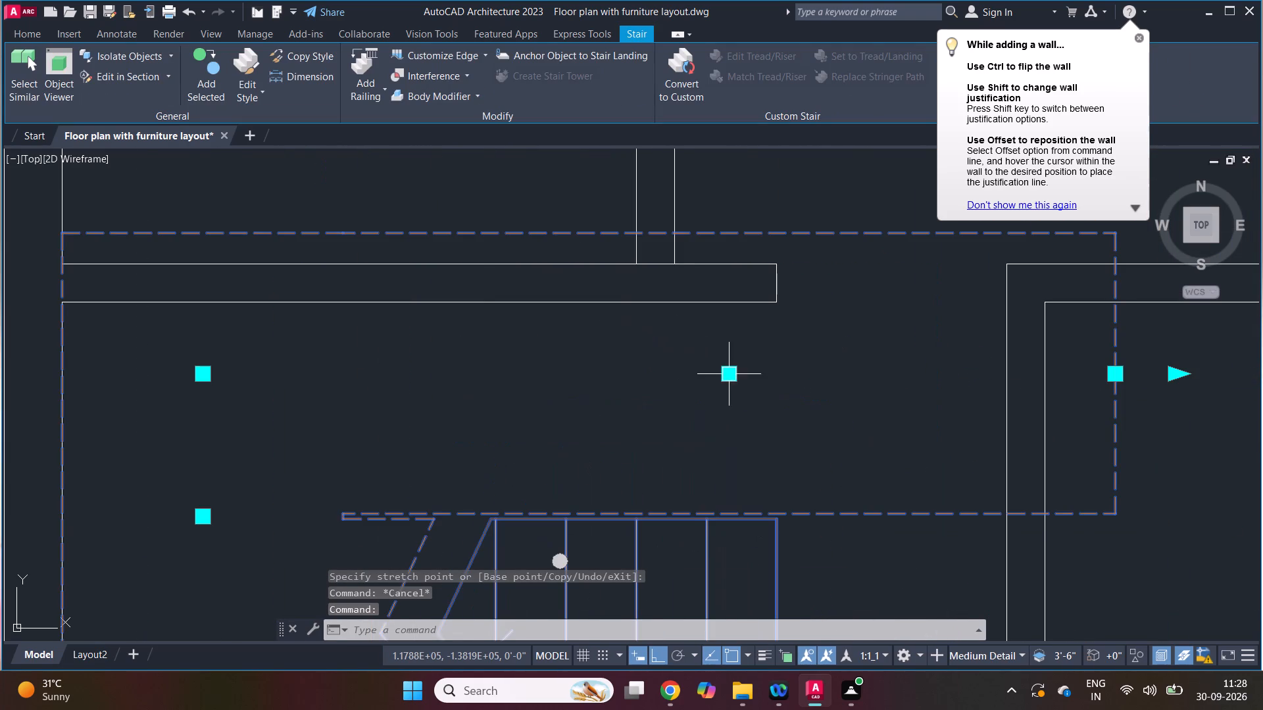
{"action": "left_click", "coordinate": [734, 375]}
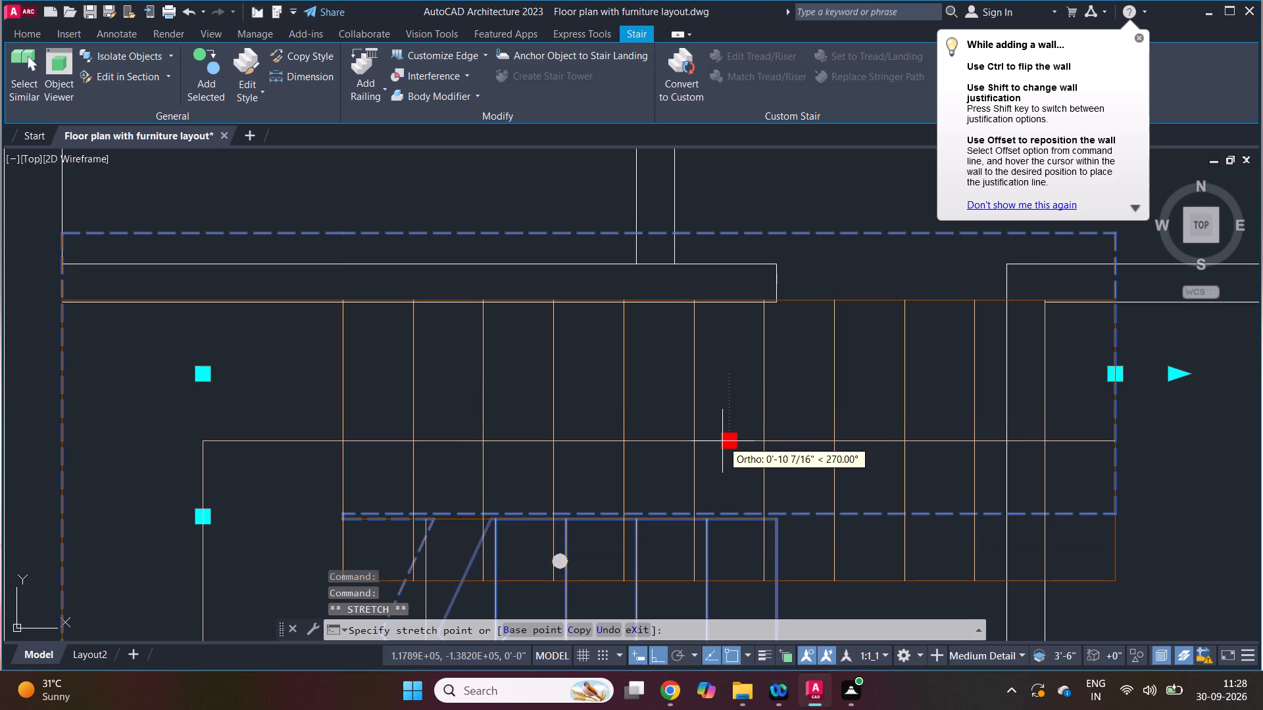
{"action": "left_click", "coordinate": [722, 442]}
{"action": "scroll", "coordinate": [637, 378], "scroll_direction": "down", "scroll_amount": 2}
{"action": "key", "text": "Escape"}
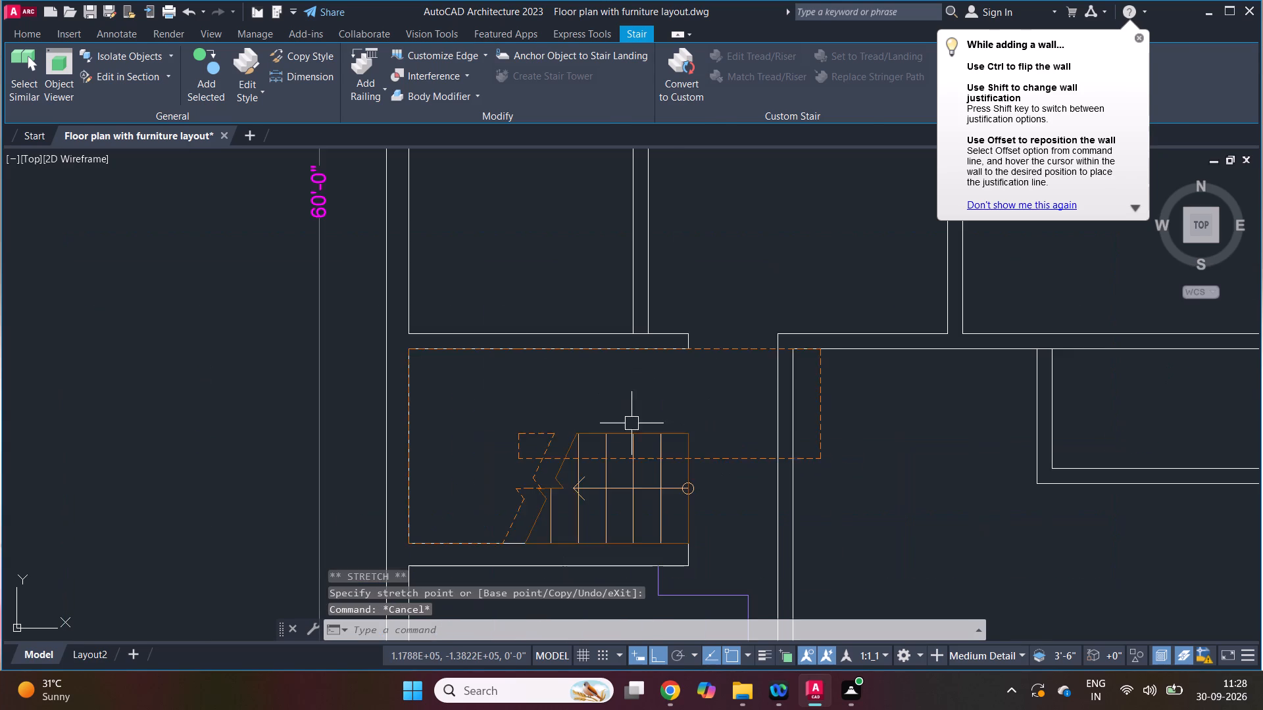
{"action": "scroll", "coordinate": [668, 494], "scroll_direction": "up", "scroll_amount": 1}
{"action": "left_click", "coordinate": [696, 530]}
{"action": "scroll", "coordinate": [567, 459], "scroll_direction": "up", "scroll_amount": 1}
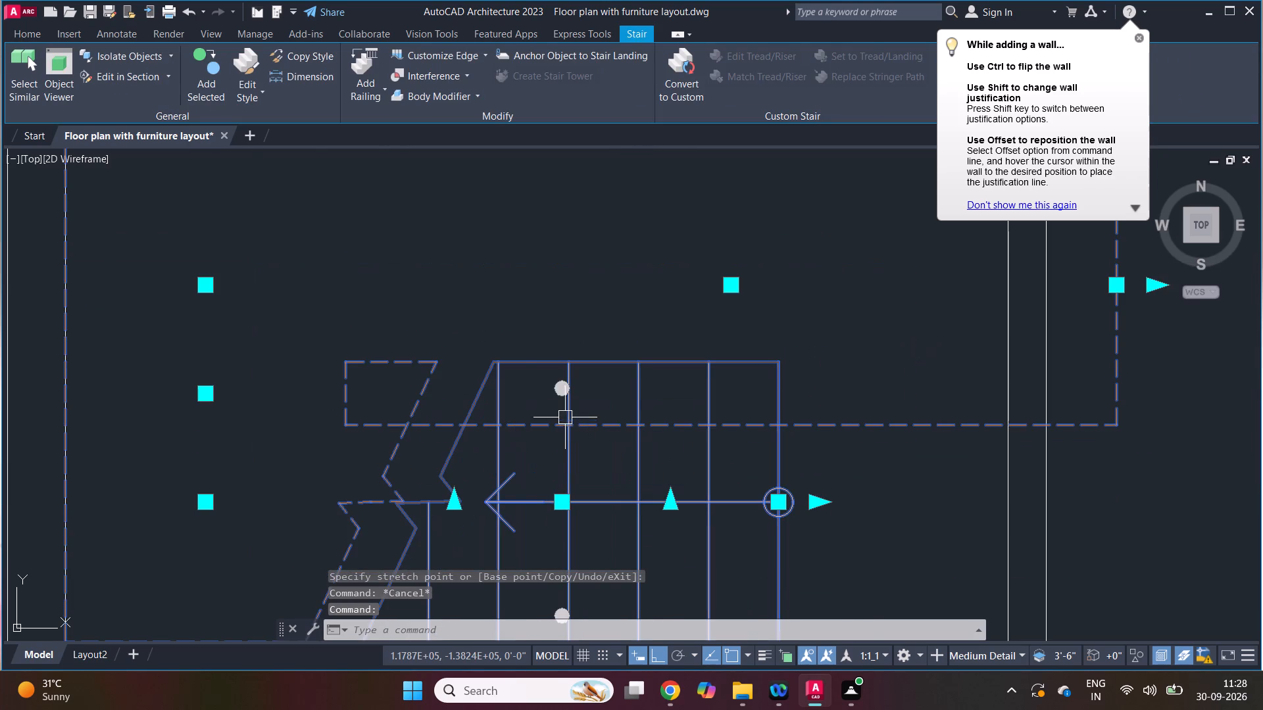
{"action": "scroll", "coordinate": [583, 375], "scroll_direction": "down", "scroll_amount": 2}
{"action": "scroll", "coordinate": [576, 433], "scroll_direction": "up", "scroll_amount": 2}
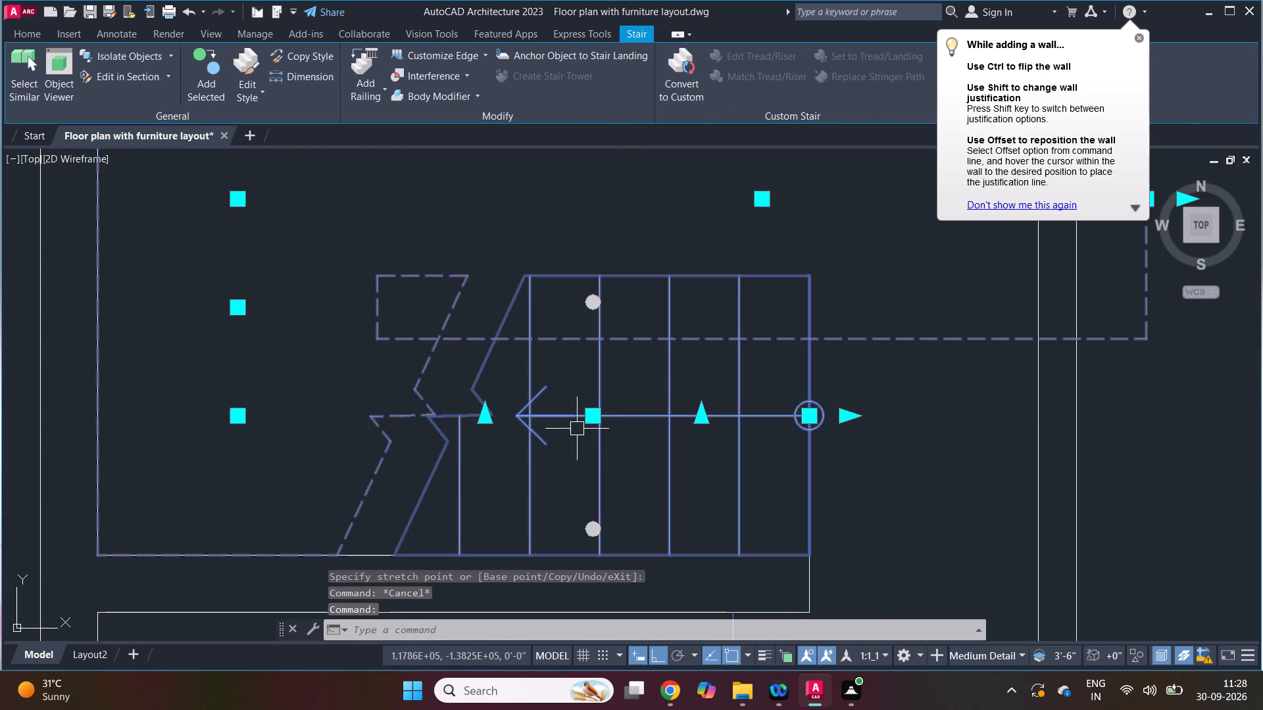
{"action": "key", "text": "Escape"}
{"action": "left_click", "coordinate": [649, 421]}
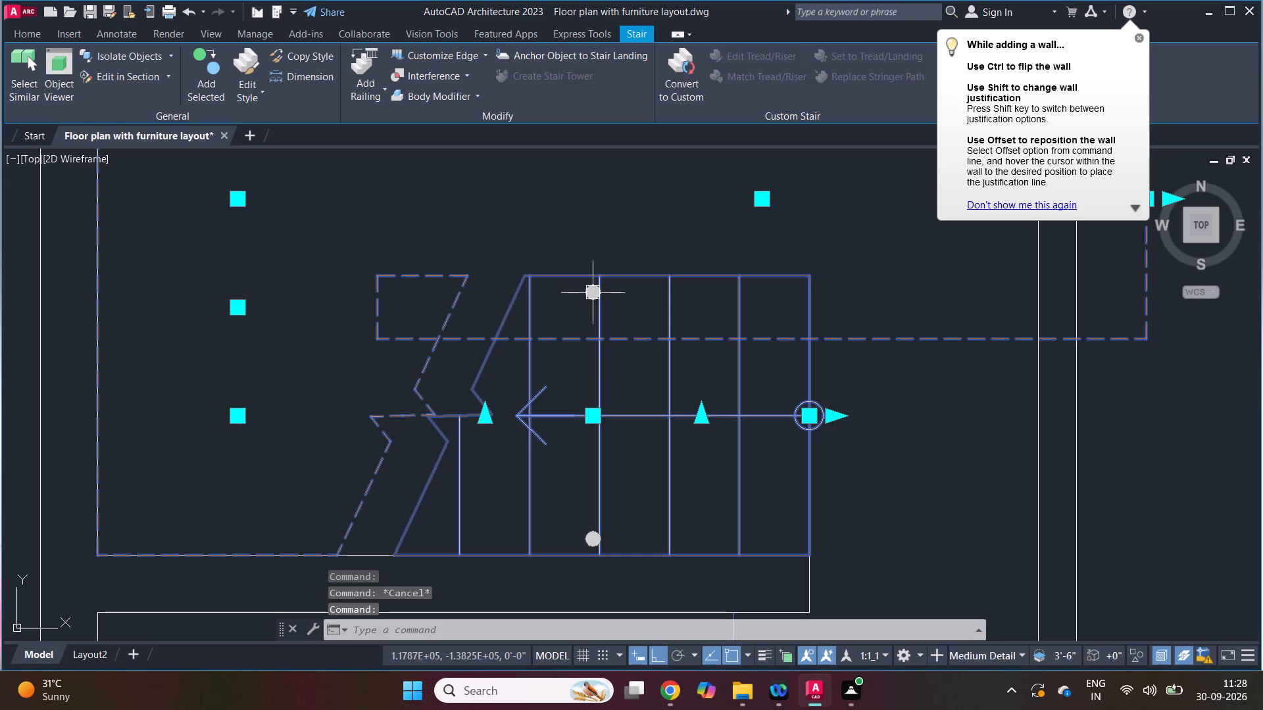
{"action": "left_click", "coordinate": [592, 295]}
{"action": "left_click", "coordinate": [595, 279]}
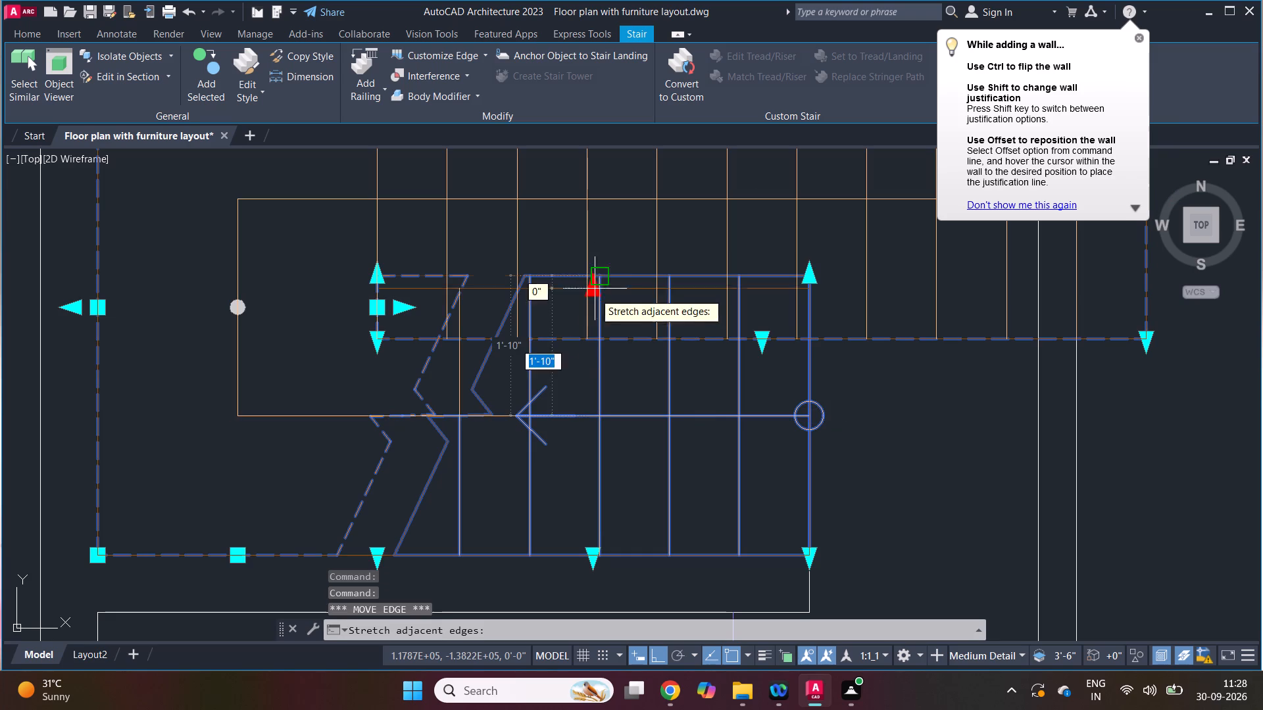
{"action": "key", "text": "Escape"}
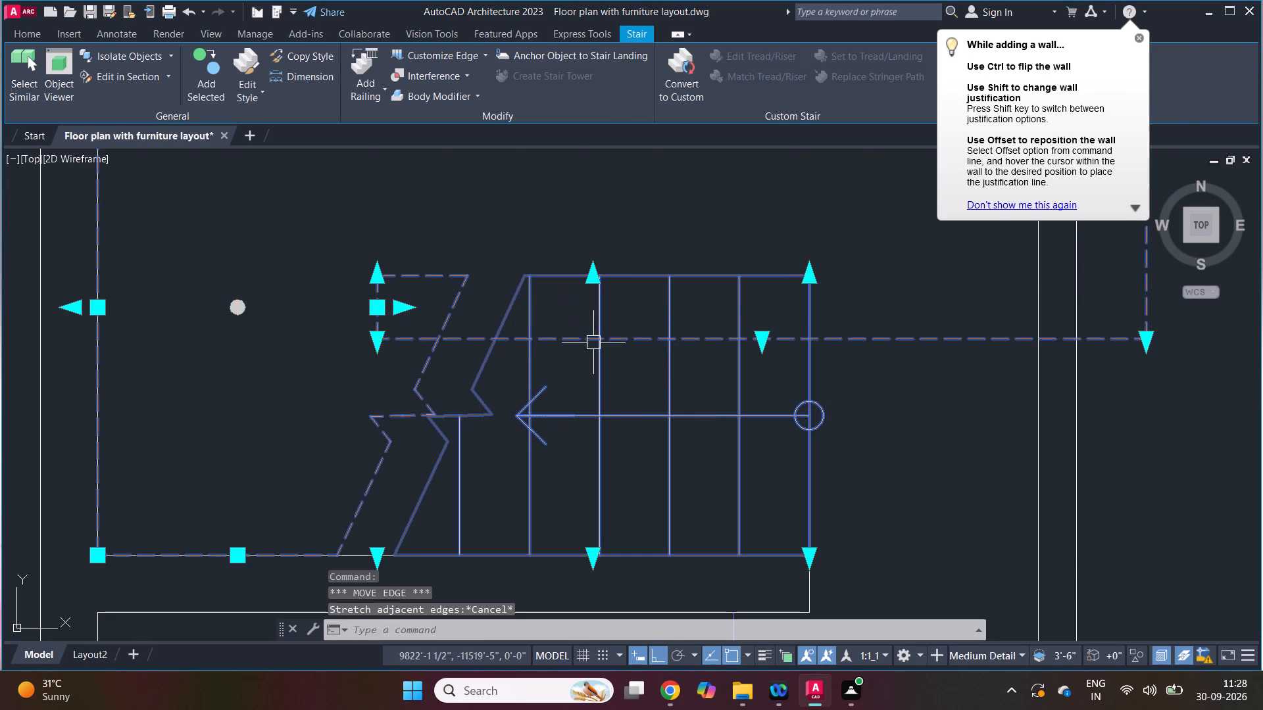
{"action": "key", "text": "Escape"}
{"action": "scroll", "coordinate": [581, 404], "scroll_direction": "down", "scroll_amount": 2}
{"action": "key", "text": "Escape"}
Draw a horizontal line from the midpoint of the stair room's outer-wall face across the stair and past the facing wall.
{"action": "key", "text": "l"}
{"action": "key", "text": "space"}
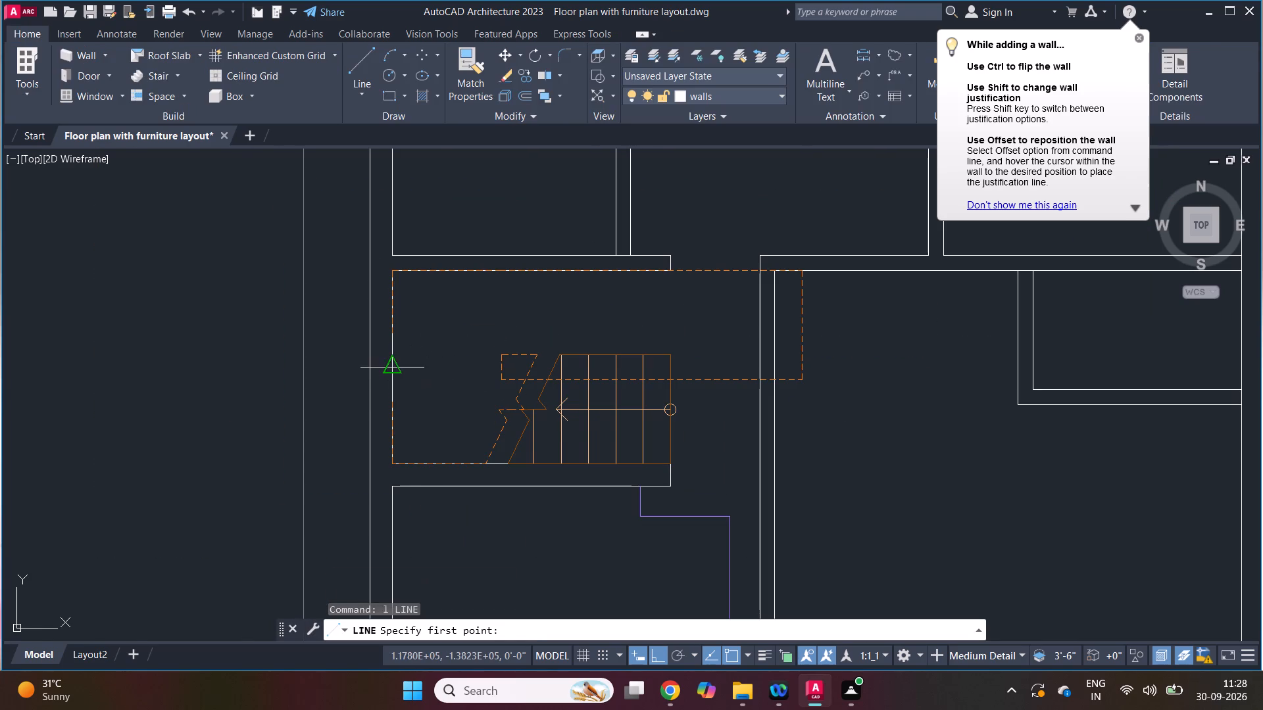
{"action": "left_click", "coordinate": [395, 370]}
{"action": "left_click", "coordinate": [914, 433]}
{"action": "key", "text": "Escape"}
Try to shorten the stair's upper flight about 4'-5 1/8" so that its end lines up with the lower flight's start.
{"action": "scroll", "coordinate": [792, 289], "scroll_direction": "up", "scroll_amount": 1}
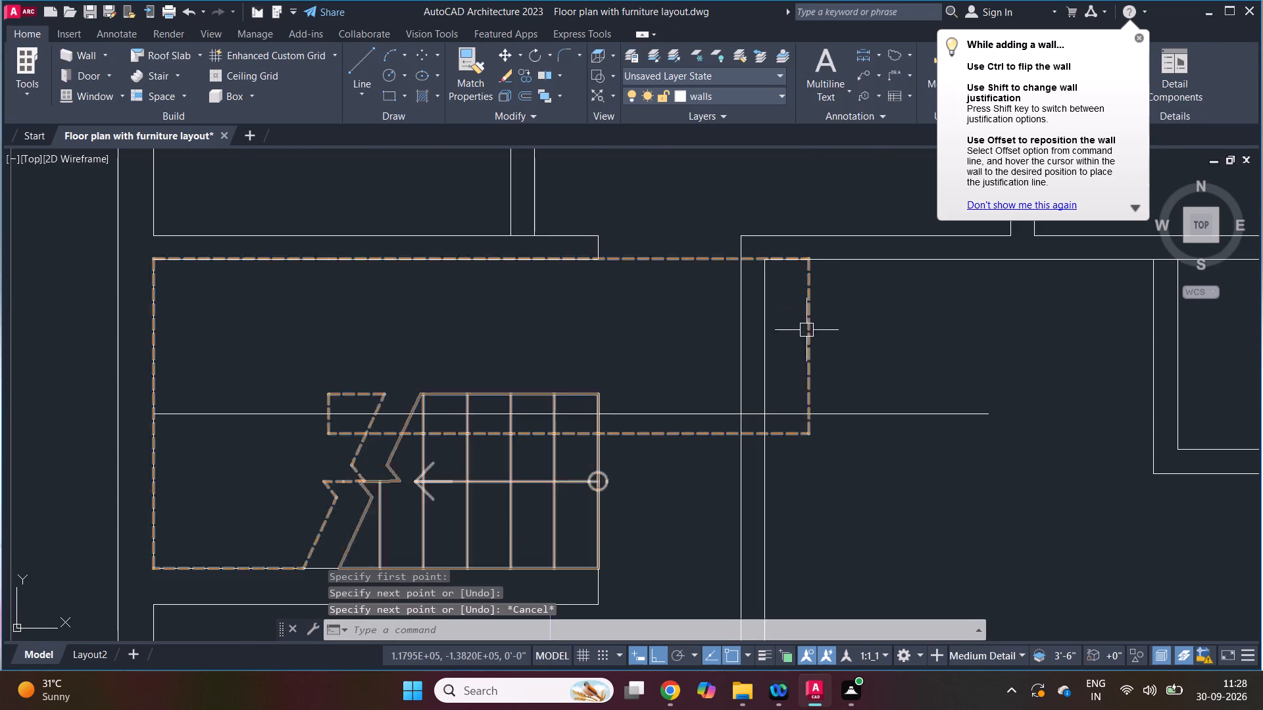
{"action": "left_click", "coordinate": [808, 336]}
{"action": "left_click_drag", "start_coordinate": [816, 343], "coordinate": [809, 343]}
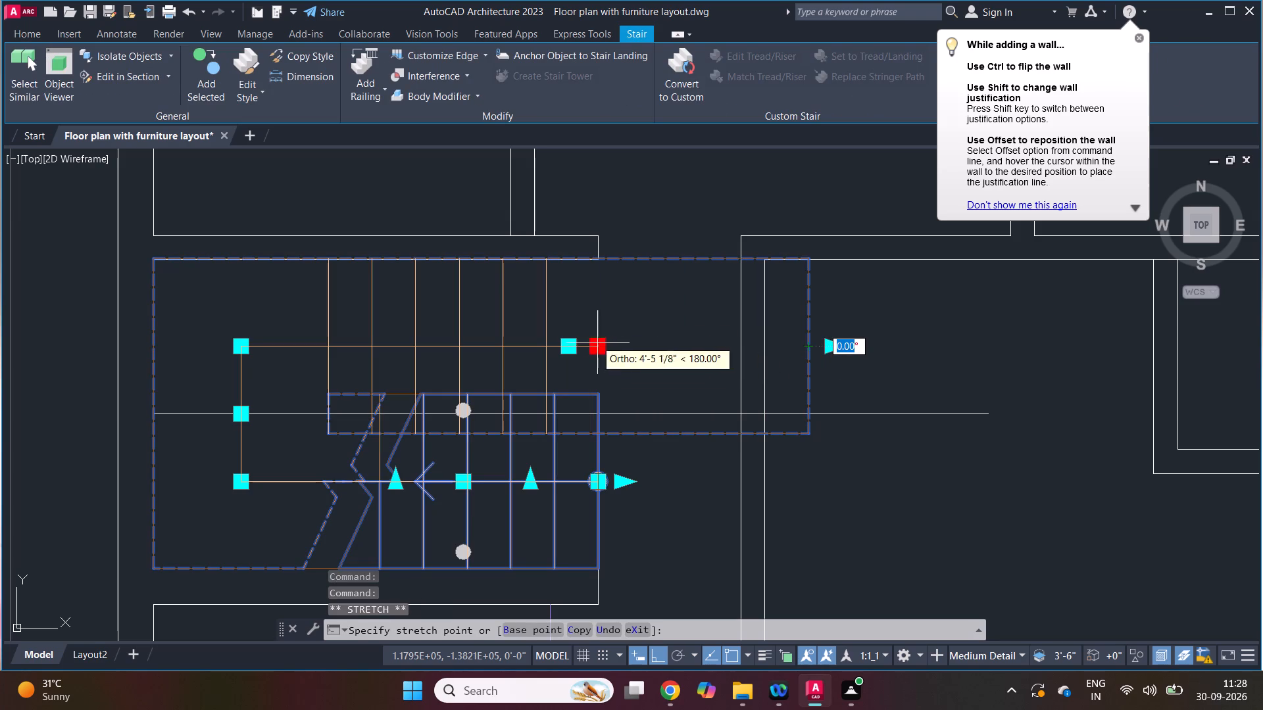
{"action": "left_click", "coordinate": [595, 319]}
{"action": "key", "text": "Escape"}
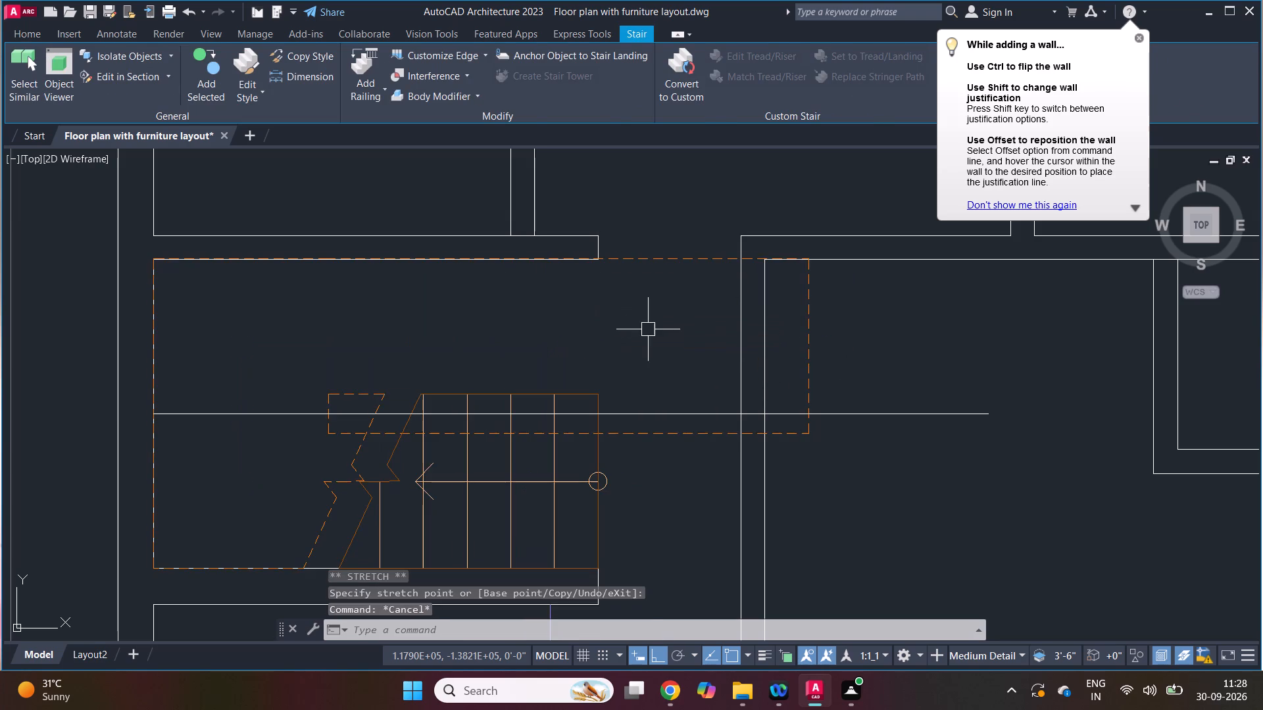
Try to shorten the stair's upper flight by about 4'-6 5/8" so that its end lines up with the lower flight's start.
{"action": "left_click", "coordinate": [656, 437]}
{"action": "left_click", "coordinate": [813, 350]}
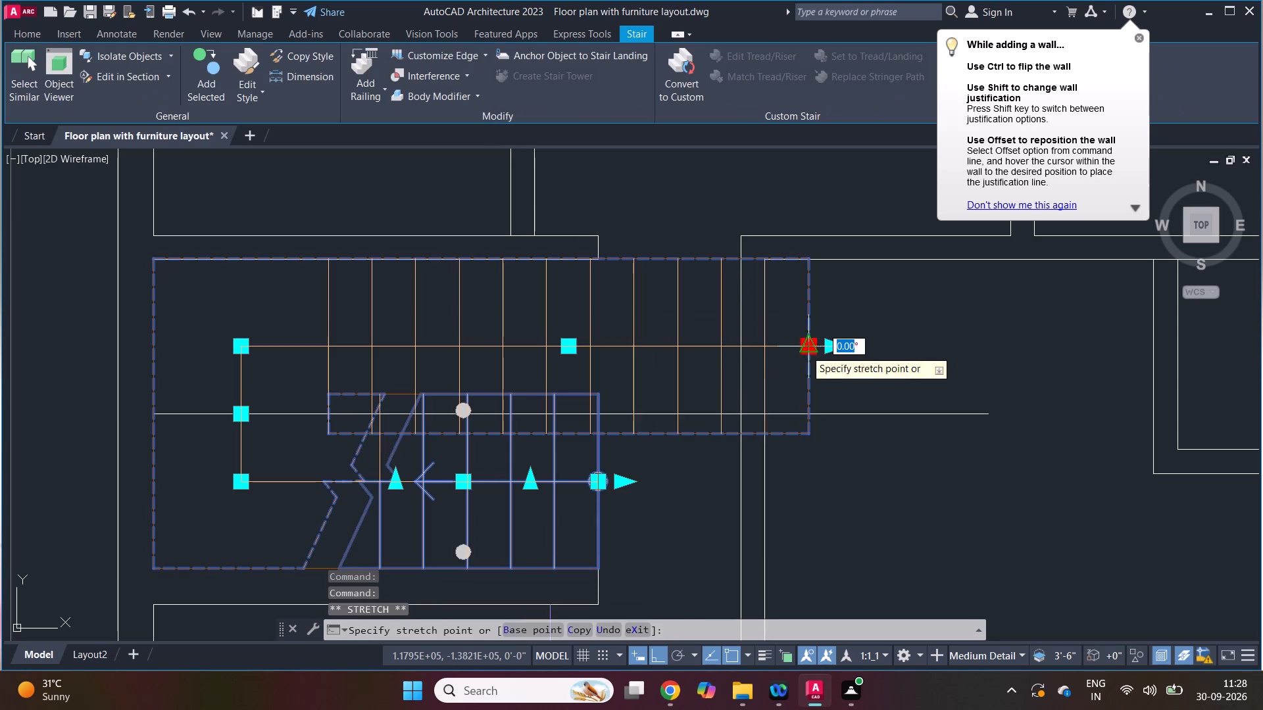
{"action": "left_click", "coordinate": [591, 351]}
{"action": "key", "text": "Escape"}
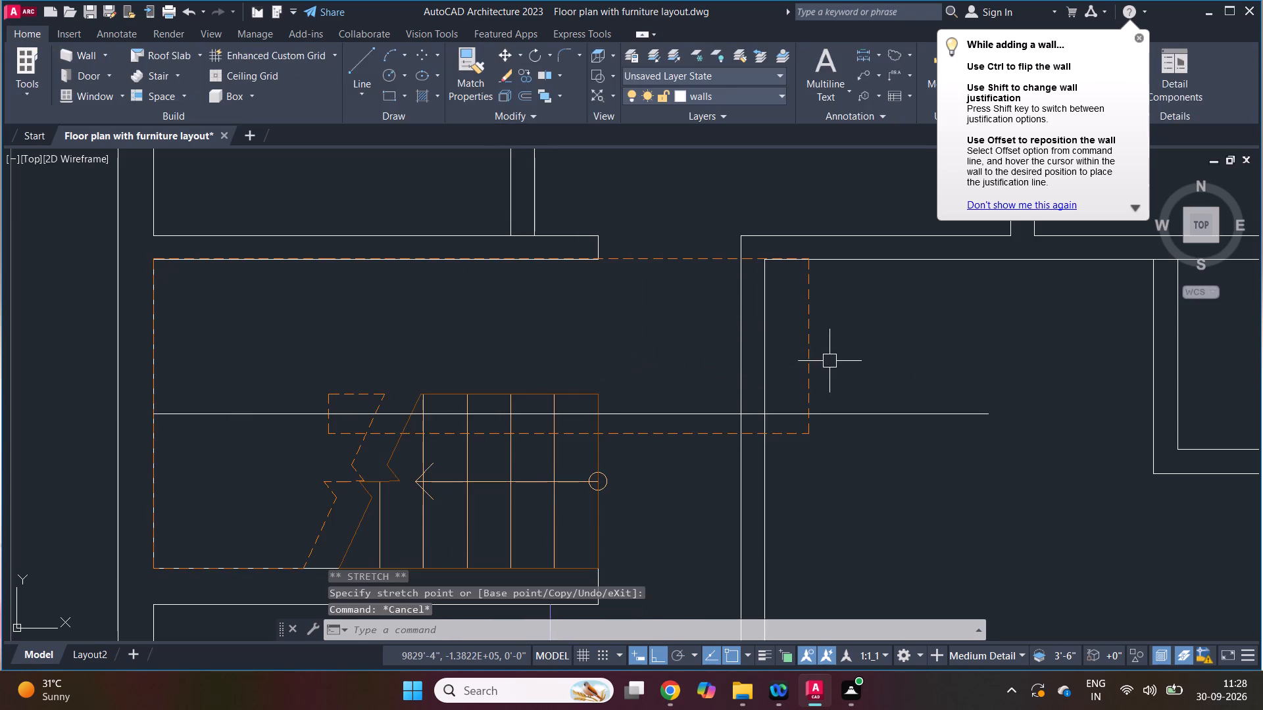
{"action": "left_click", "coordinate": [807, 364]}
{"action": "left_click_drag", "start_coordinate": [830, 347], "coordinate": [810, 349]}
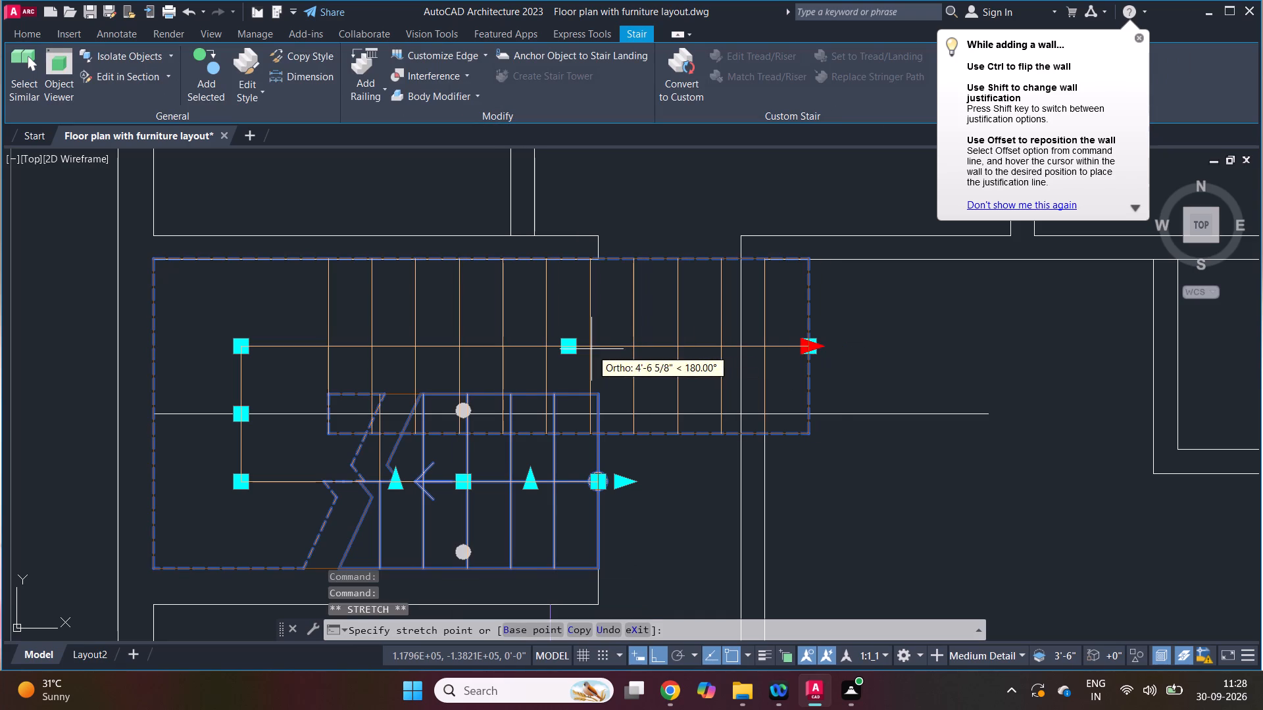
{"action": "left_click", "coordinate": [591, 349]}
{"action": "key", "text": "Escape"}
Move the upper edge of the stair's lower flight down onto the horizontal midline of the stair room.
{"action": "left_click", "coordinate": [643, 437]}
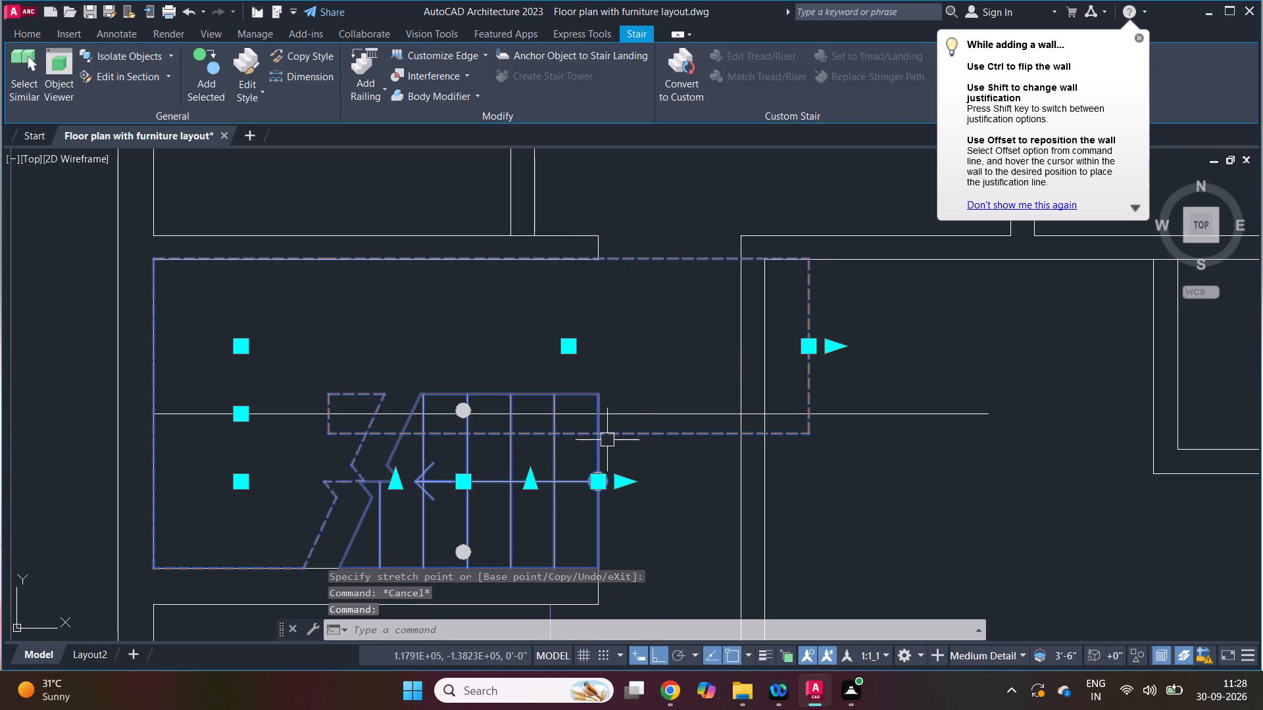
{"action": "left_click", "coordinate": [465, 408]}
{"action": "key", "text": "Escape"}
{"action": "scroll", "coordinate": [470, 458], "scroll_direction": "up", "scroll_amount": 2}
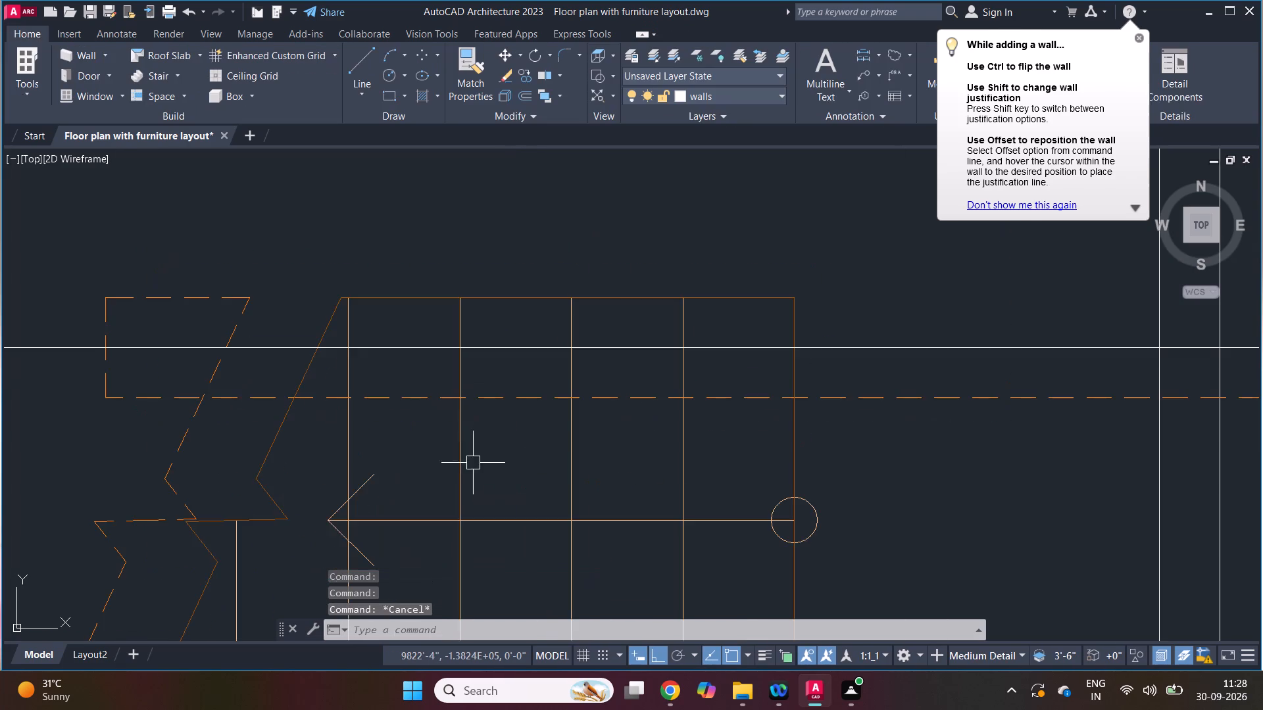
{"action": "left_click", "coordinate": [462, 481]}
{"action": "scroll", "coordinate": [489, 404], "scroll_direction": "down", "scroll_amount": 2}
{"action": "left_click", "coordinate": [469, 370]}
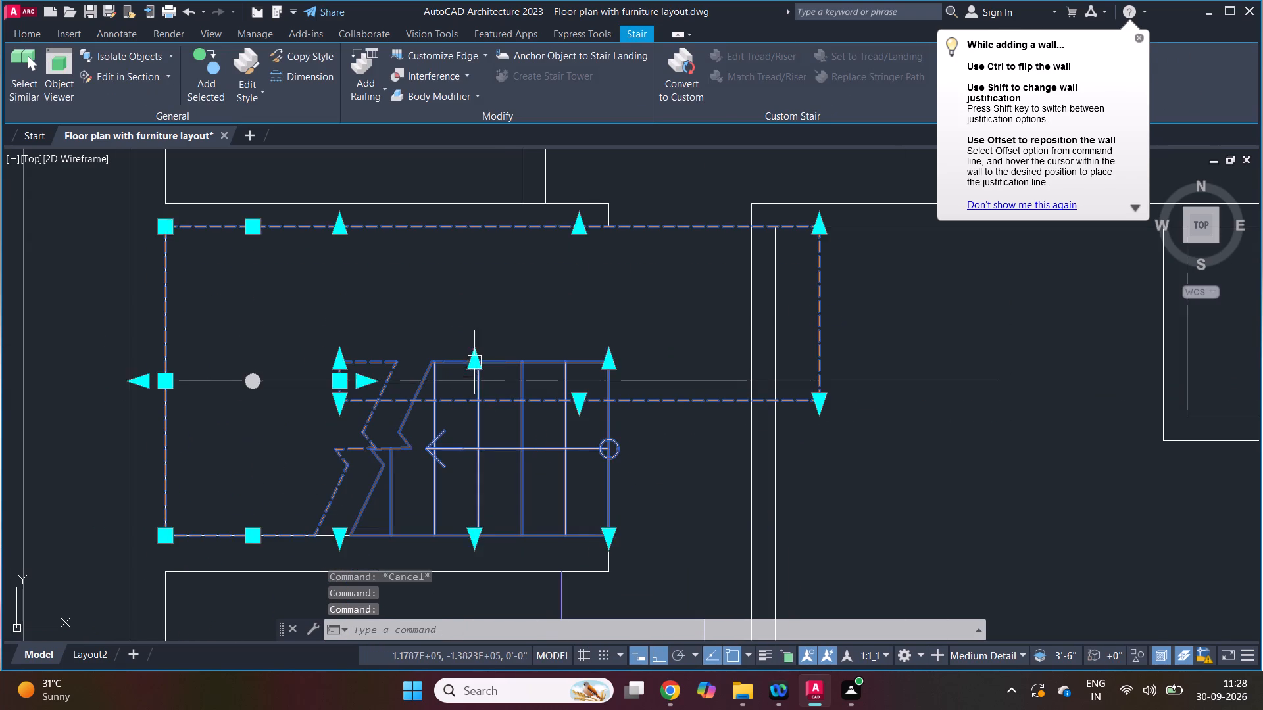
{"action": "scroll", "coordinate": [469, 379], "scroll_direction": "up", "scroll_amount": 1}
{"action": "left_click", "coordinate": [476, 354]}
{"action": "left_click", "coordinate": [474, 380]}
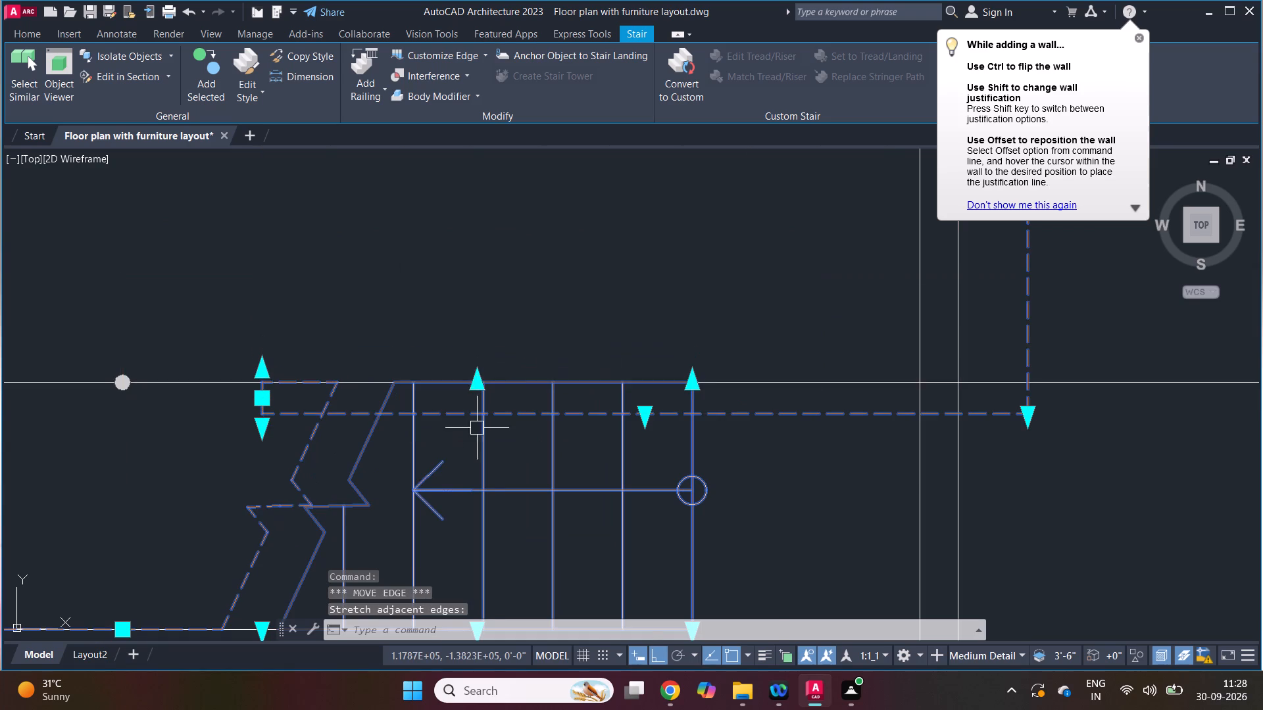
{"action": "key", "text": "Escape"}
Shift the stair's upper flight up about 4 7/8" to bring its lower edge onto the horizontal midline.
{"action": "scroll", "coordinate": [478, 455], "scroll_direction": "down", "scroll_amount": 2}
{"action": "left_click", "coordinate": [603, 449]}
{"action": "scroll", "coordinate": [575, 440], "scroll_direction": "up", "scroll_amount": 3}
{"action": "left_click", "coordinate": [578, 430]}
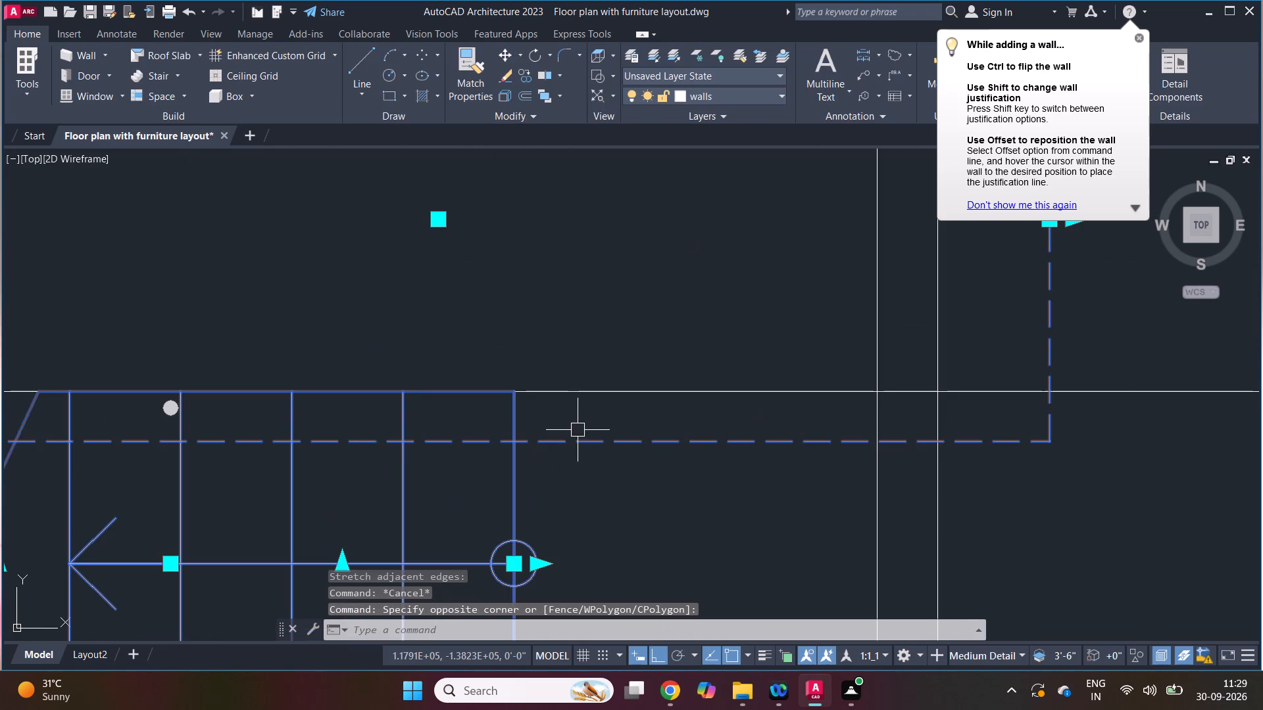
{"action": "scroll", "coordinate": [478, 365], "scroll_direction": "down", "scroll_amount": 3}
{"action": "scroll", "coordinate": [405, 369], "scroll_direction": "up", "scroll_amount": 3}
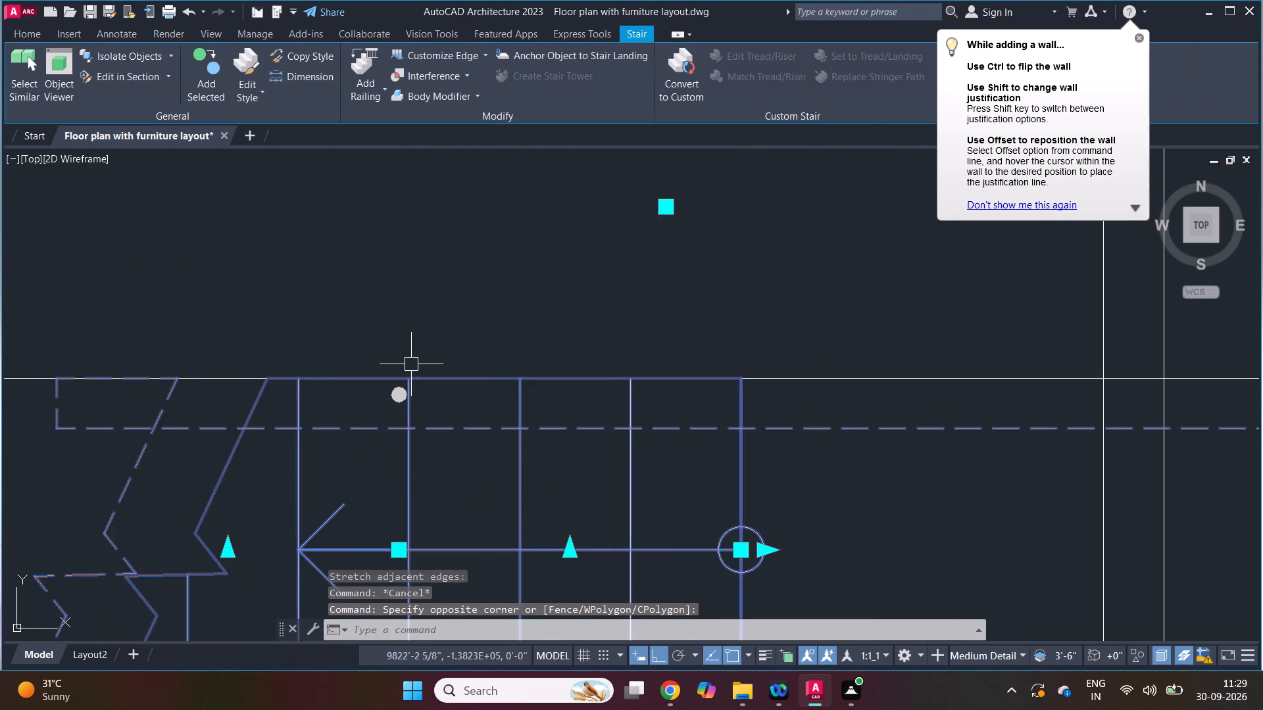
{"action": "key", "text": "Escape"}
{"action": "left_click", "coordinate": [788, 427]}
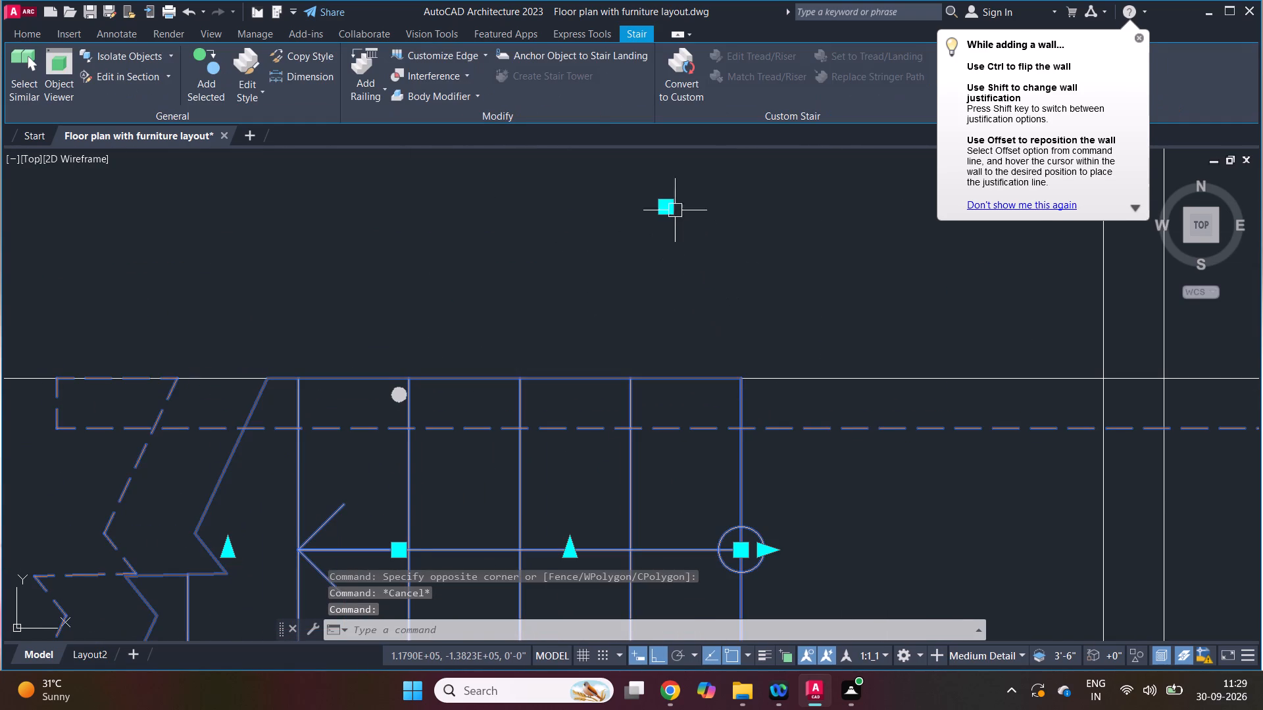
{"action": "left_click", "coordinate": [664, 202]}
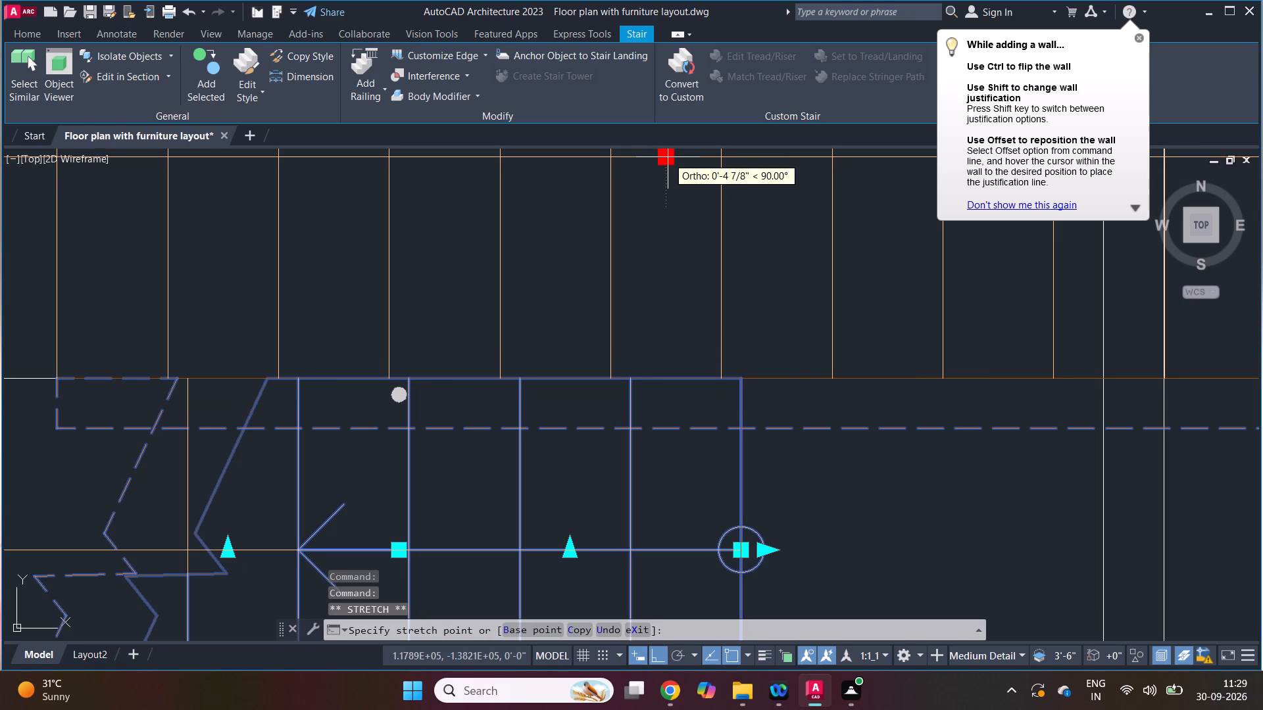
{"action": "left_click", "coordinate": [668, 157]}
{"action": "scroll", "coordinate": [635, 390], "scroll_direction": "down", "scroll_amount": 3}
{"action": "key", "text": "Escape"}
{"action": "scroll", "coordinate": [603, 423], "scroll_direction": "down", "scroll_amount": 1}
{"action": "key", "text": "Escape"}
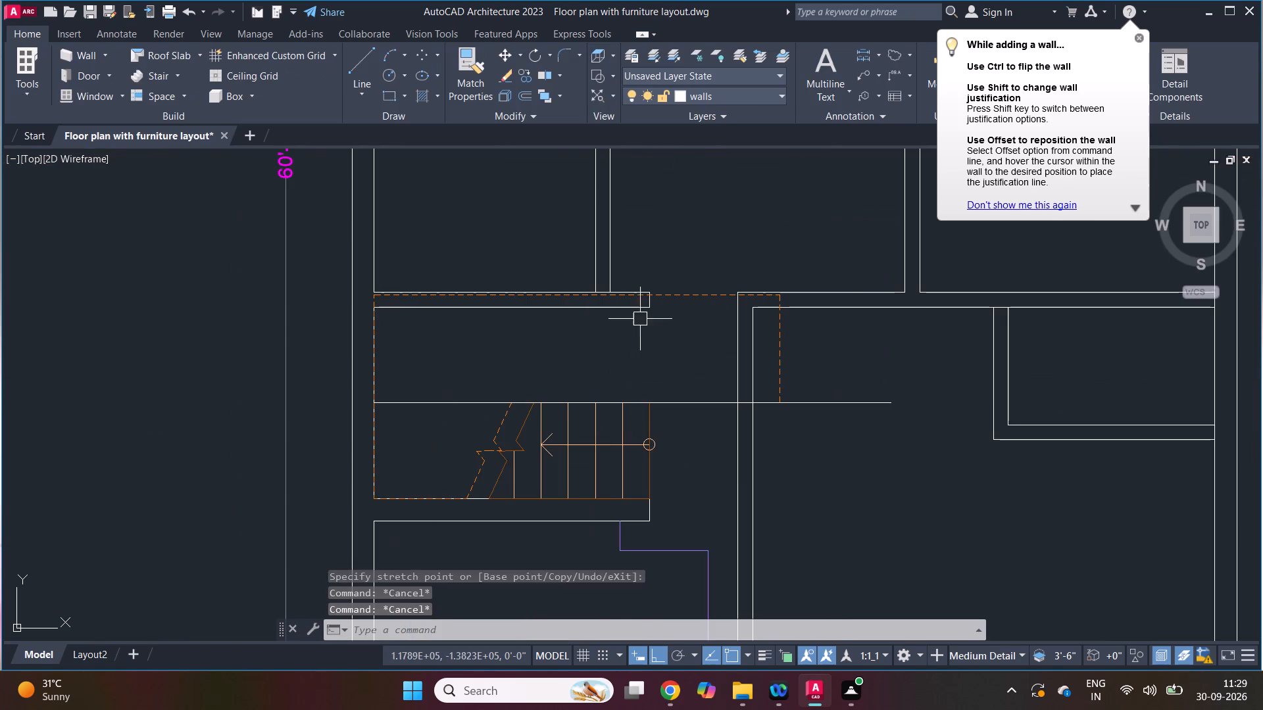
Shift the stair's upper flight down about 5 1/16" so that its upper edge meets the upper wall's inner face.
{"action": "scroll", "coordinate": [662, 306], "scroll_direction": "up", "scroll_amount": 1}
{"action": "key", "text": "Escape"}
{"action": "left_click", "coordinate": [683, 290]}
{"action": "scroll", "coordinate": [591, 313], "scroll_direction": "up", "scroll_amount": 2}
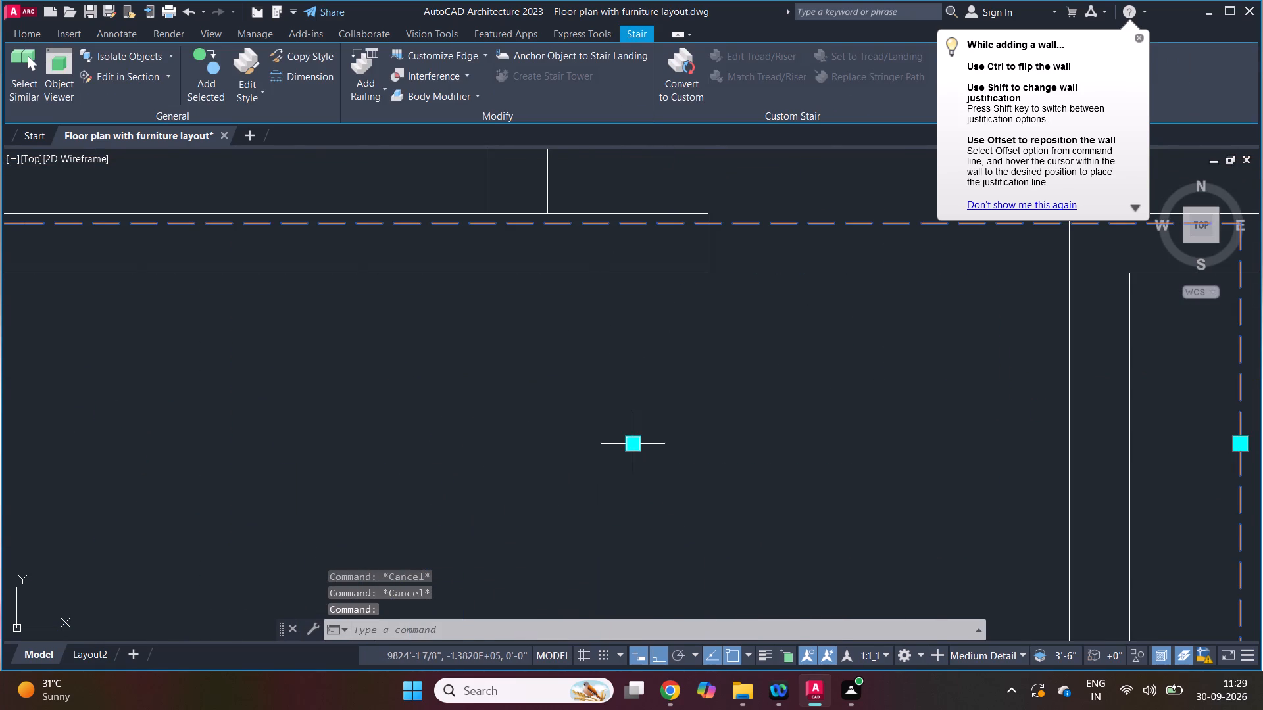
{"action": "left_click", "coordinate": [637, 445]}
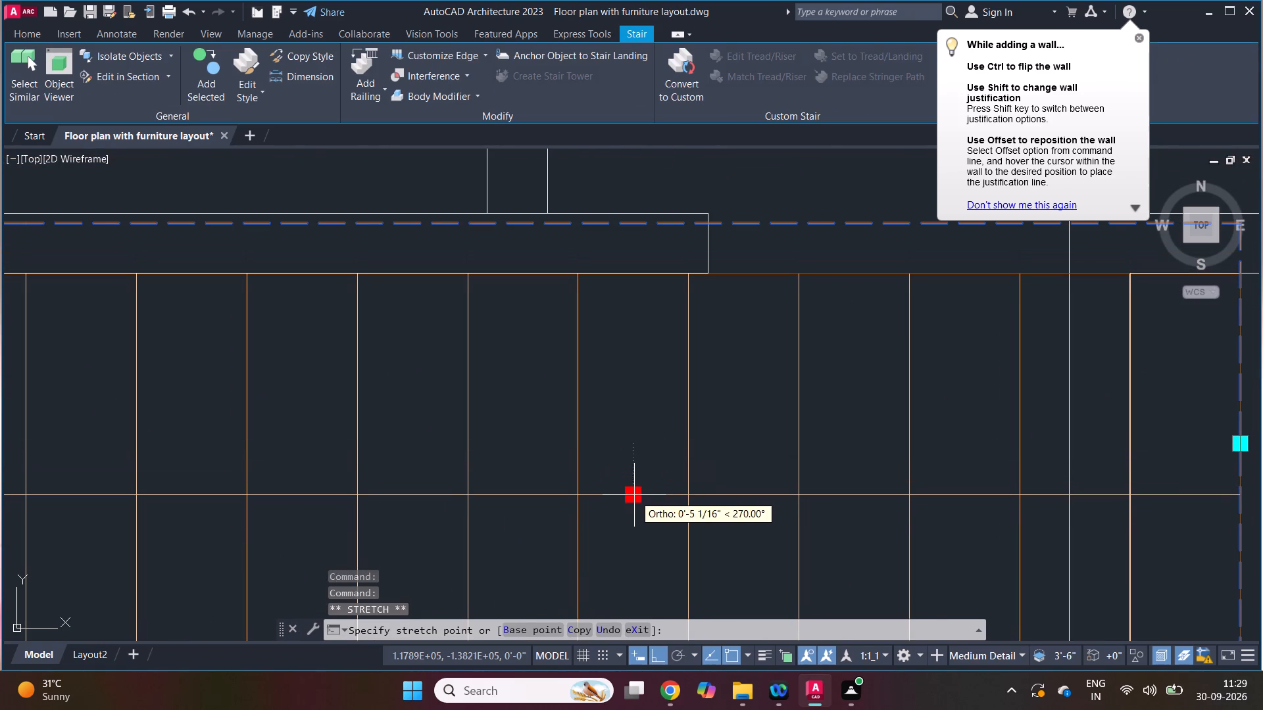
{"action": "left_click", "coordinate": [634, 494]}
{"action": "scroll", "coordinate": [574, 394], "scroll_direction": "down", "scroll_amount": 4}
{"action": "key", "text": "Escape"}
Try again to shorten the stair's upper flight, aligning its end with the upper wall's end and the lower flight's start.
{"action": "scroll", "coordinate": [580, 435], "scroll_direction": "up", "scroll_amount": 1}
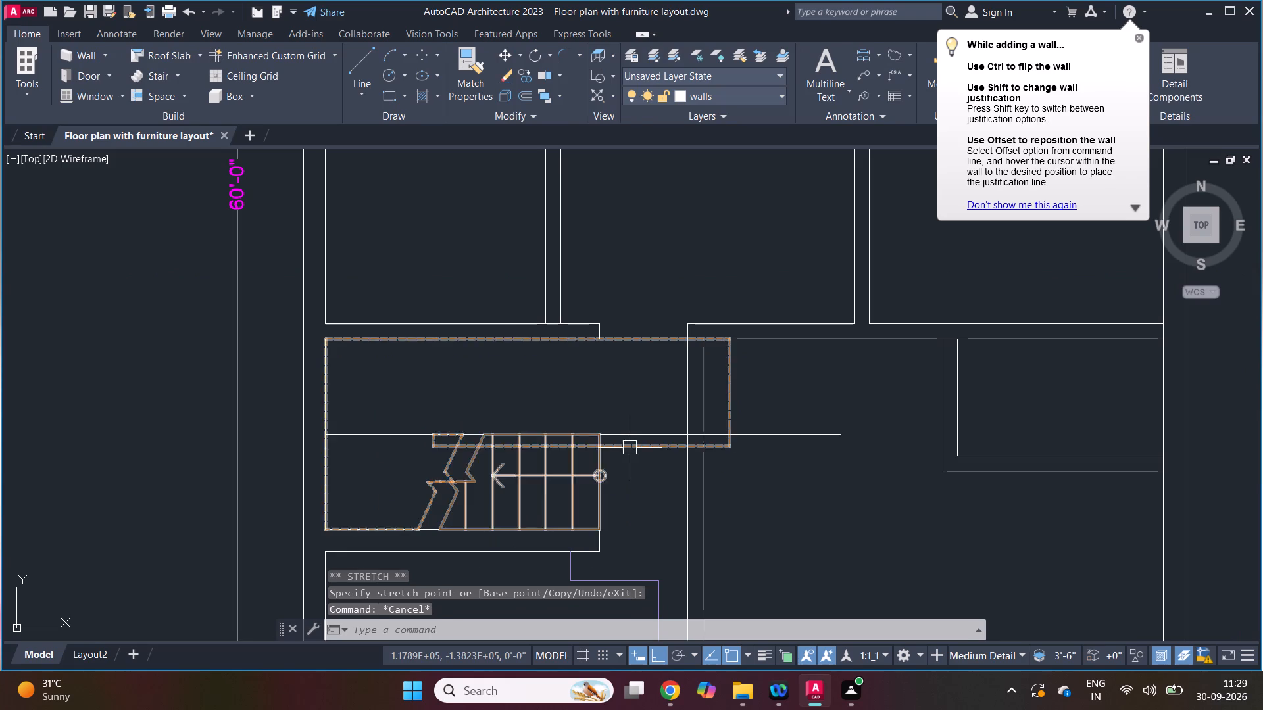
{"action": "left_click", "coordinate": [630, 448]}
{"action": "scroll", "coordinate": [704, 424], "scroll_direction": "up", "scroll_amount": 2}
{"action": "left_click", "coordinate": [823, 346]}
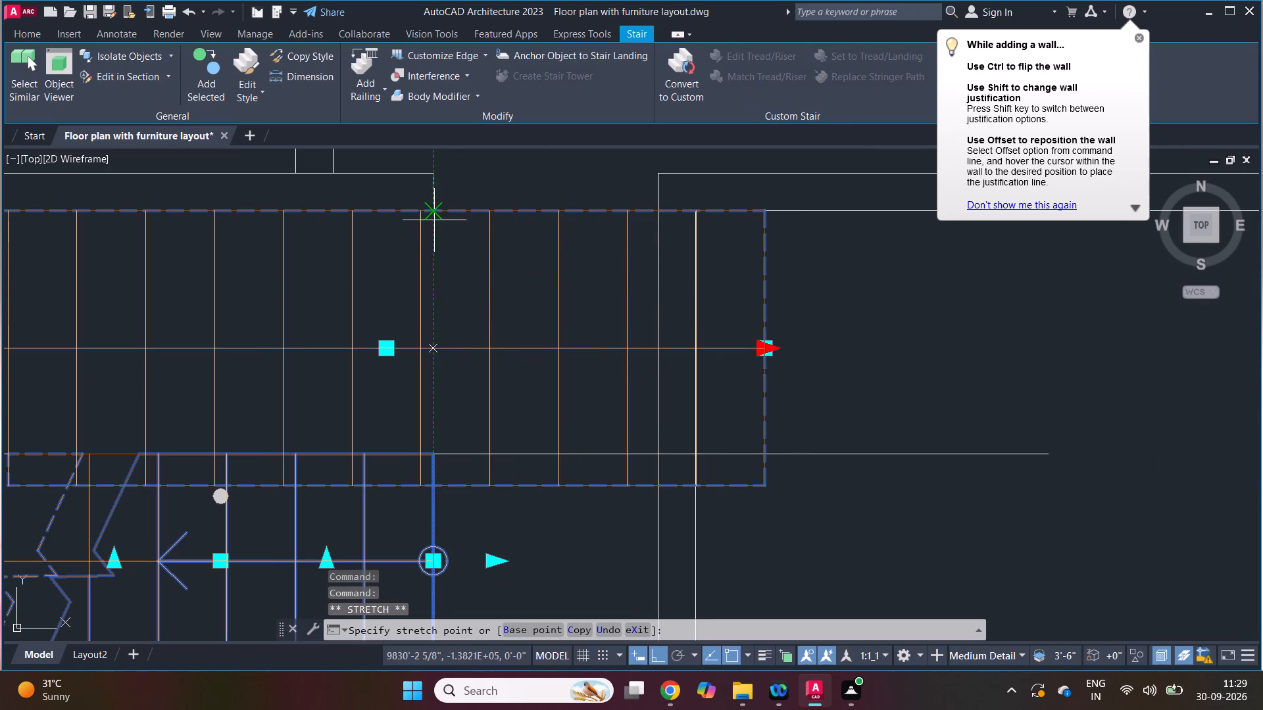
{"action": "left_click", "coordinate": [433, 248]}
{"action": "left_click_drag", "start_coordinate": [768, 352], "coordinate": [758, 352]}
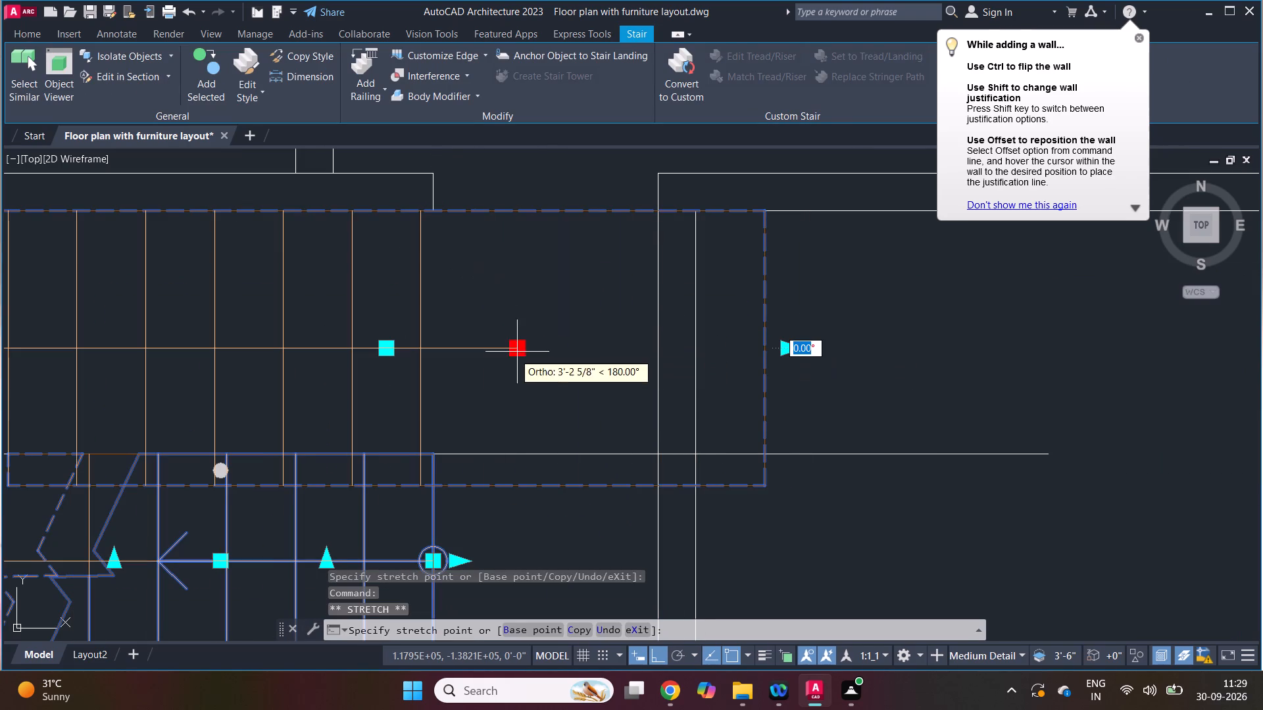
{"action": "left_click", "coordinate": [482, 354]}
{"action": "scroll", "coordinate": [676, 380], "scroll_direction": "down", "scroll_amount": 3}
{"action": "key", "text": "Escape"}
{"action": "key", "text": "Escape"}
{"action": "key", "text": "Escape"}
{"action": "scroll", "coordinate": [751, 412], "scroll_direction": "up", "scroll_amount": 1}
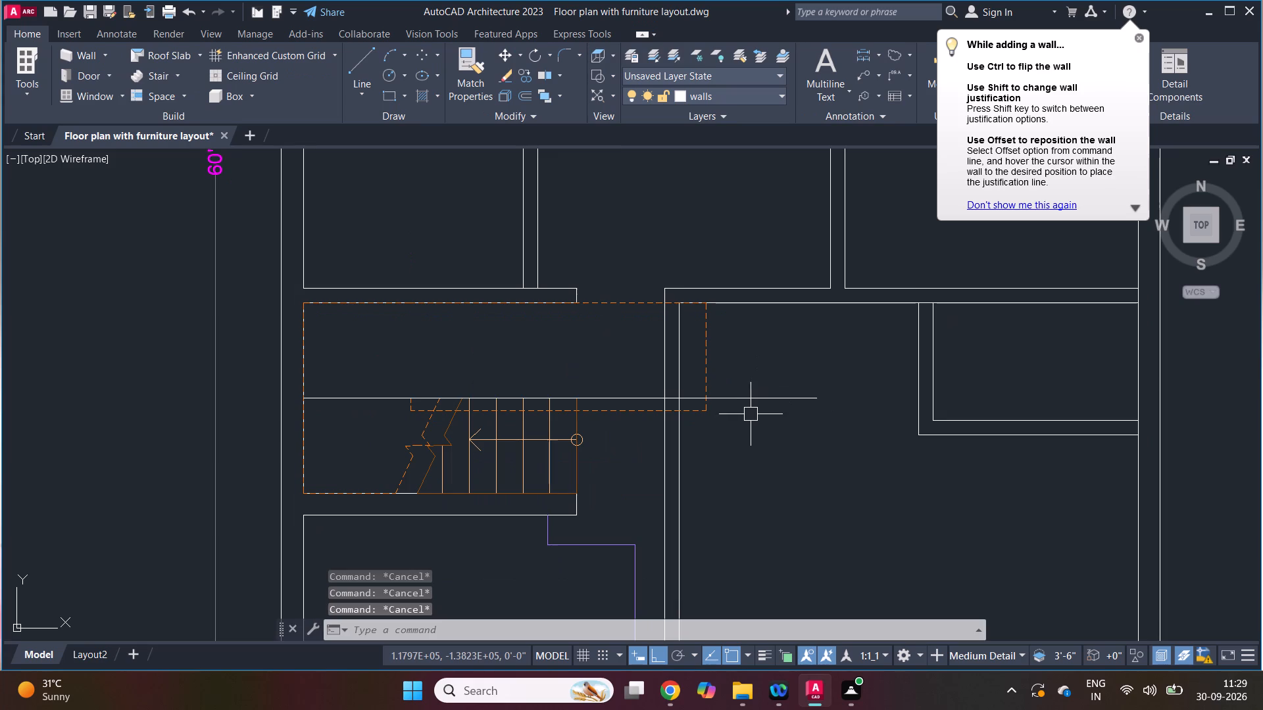
Erase the horizontal midline that crosses the stair and the facing wall.
{"action": "key", "text": "e"}
{"action": "key", "text": "space"}
{"action": "left_click_drag", "start_coordinate": [773, 381], "coordinate": [770, 394]}
{"action": "left_click", "coordinate": [753, 416]}
{"action": "key", "text": "space"}
{"action": "key", "text": "Escape"}
{"action": "key", "text": "Escape"}
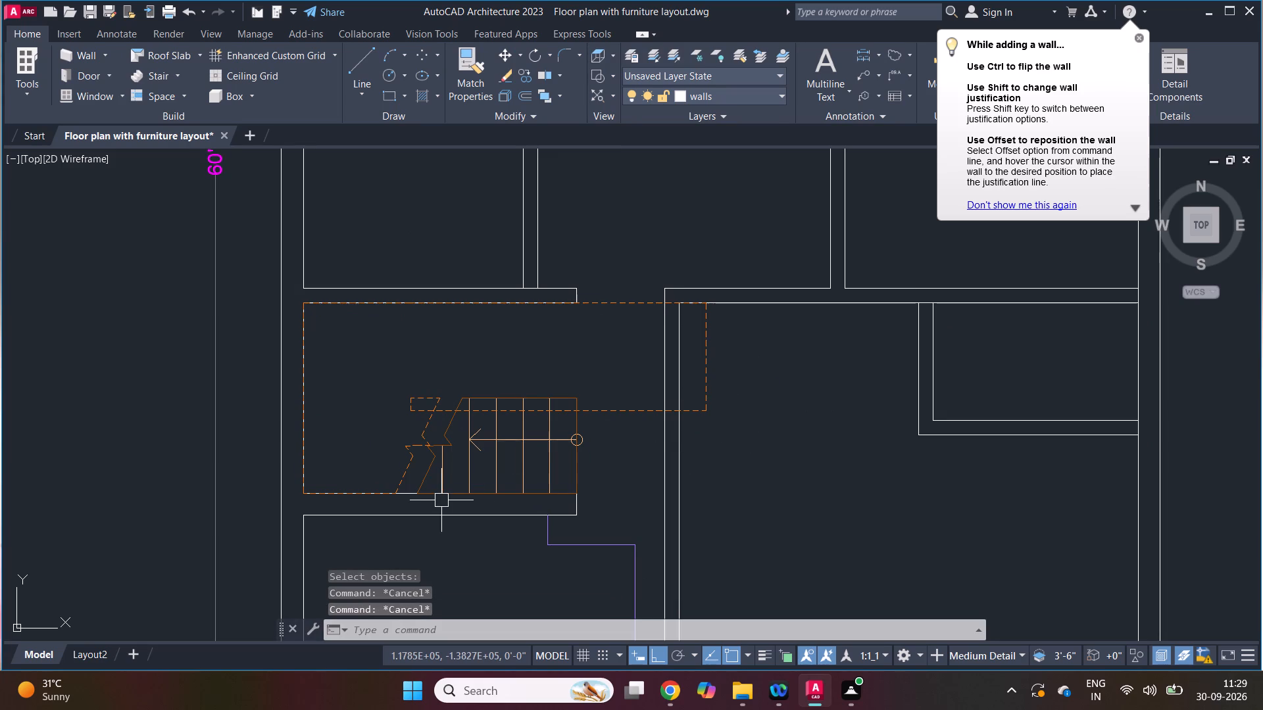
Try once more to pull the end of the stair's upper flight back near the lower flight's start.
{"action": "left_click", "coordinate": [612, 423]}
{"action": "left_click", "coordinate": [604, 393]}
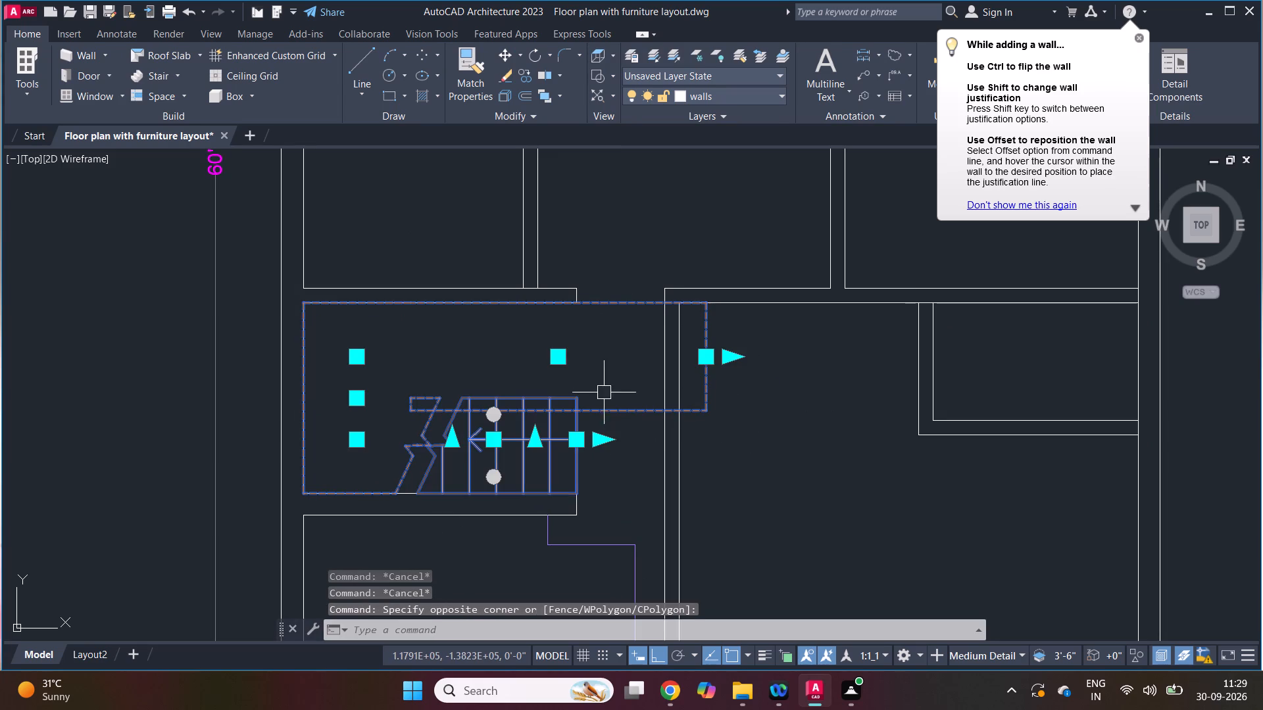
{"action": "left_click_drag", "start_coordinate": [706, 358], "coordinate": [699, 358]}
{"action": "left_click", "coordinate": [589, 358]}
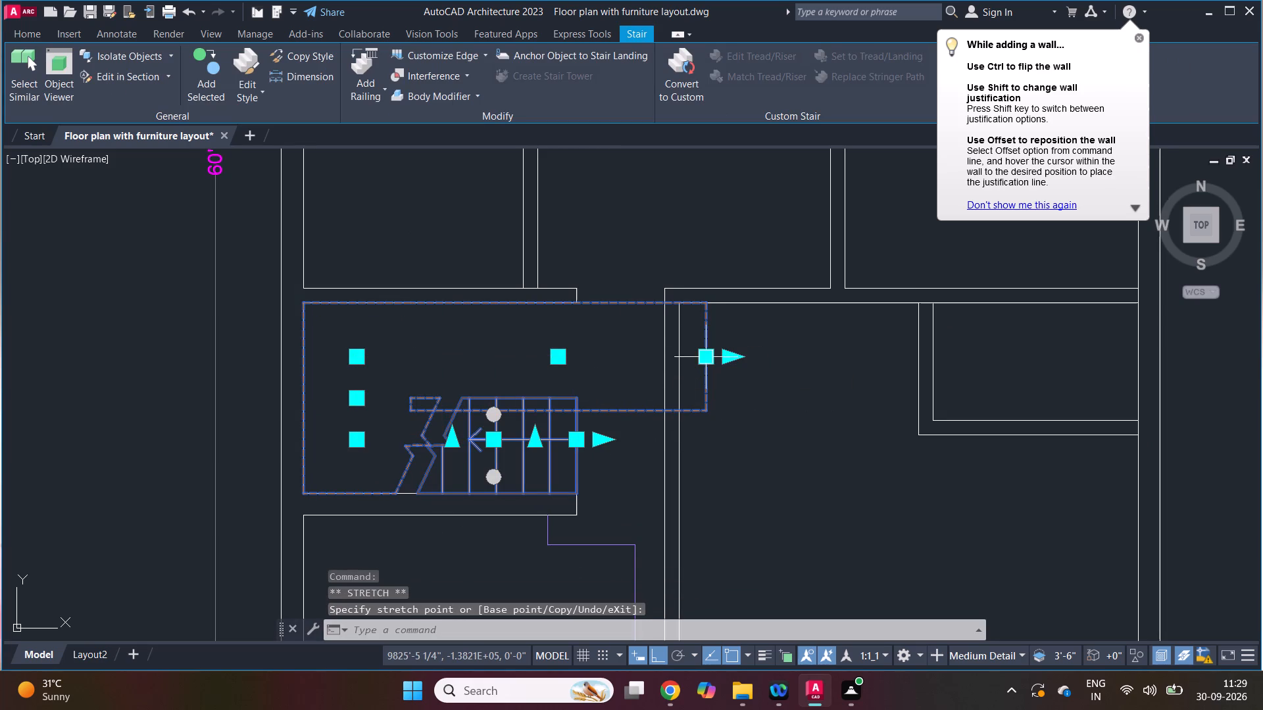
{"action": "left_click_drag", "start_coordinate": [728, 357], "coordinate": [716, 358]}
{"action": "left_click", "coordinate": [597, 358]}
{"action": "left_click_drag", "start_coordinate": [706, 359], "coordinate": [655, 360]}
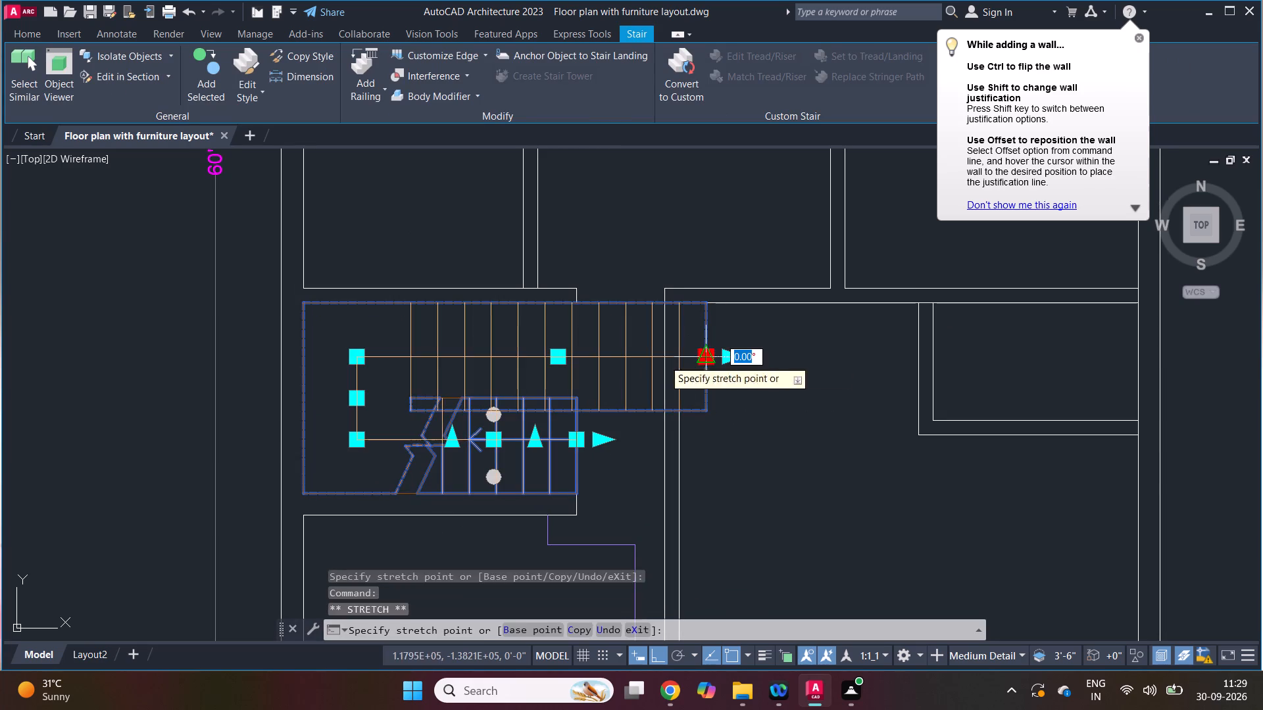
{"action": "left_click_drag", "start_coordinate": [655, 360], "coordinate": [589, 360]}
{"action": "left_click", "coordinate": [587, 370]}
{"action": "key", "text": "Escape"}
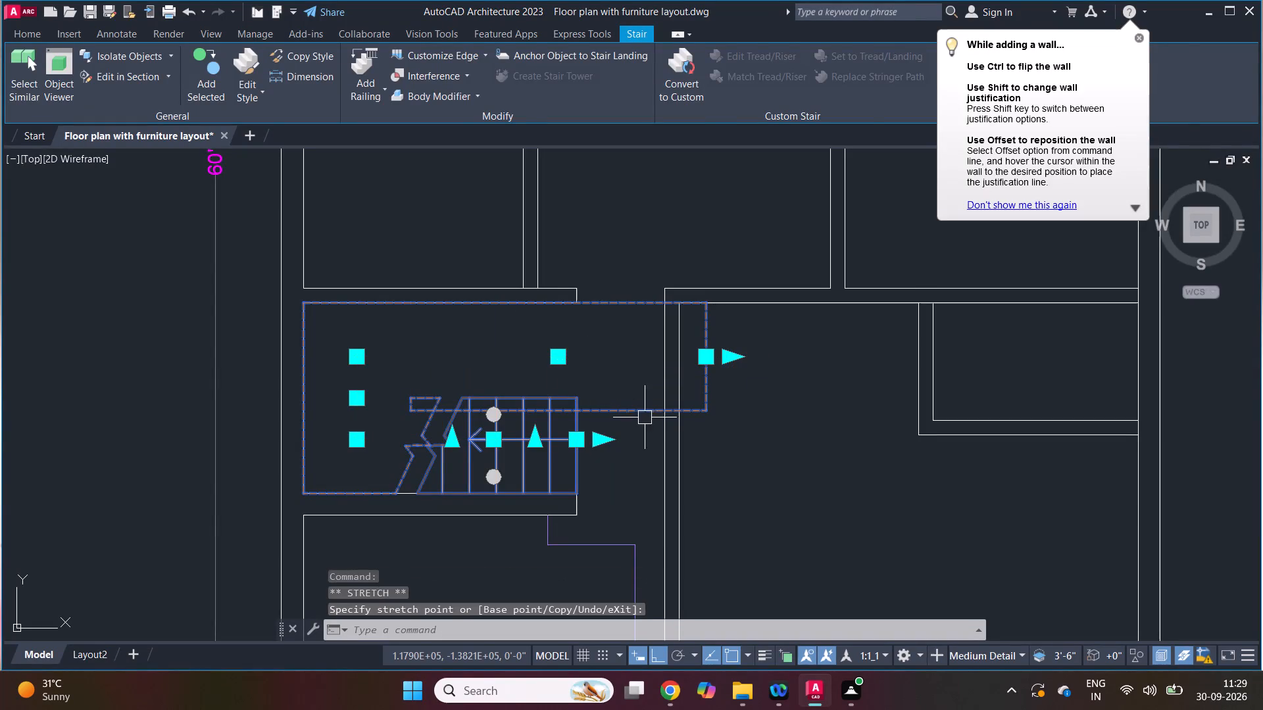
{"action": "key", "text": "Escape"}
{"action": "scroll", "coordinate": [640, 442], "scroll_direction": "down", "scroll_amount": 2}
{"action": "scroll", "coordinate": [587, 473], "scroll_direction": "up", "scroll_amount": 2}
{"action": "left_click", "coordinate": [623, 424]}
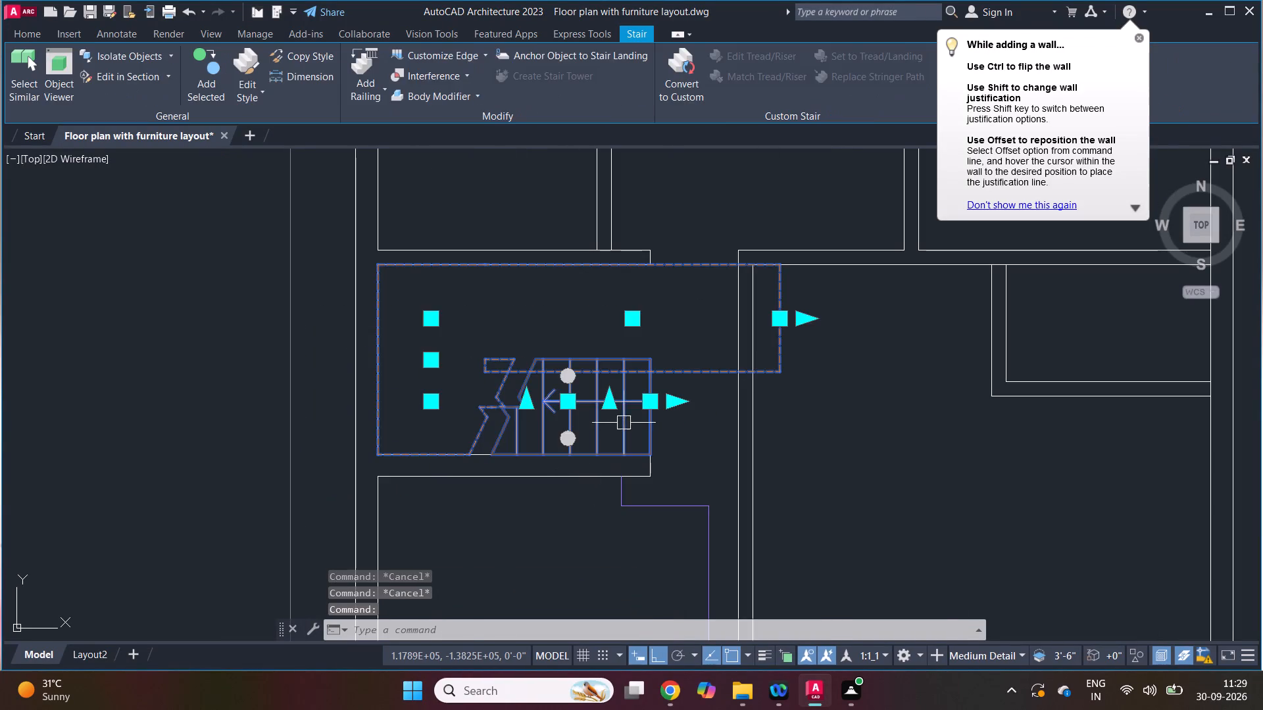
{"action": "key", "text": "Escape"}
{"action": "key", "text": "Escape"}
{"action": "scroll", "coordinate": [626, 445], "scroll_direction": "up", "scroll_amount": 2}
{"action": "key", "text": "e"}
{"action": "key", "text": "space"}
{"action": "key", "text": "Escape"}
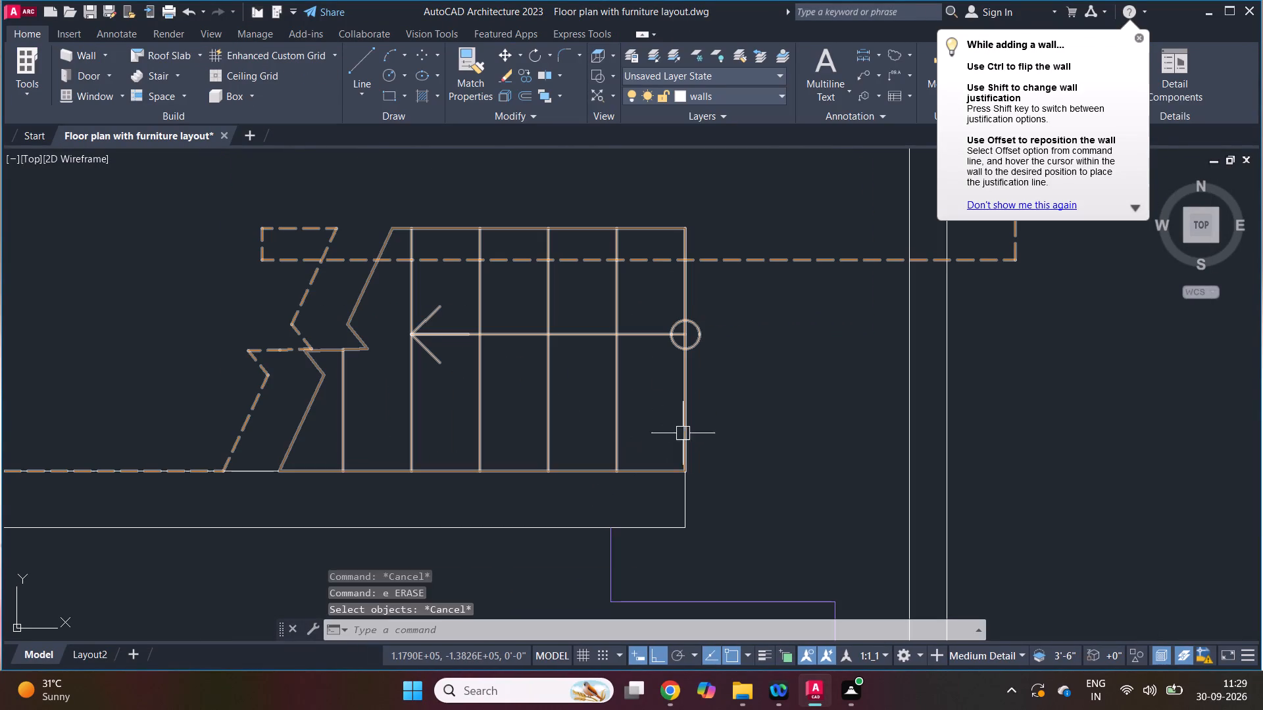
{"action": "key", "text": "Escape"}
Measure the depth of one tread in the stair's lower flight with a linear dimension.
{"action": "type", "text": "dl"}
{"action": "key", "text": "i"}
{"action": "key", "text": "space"}
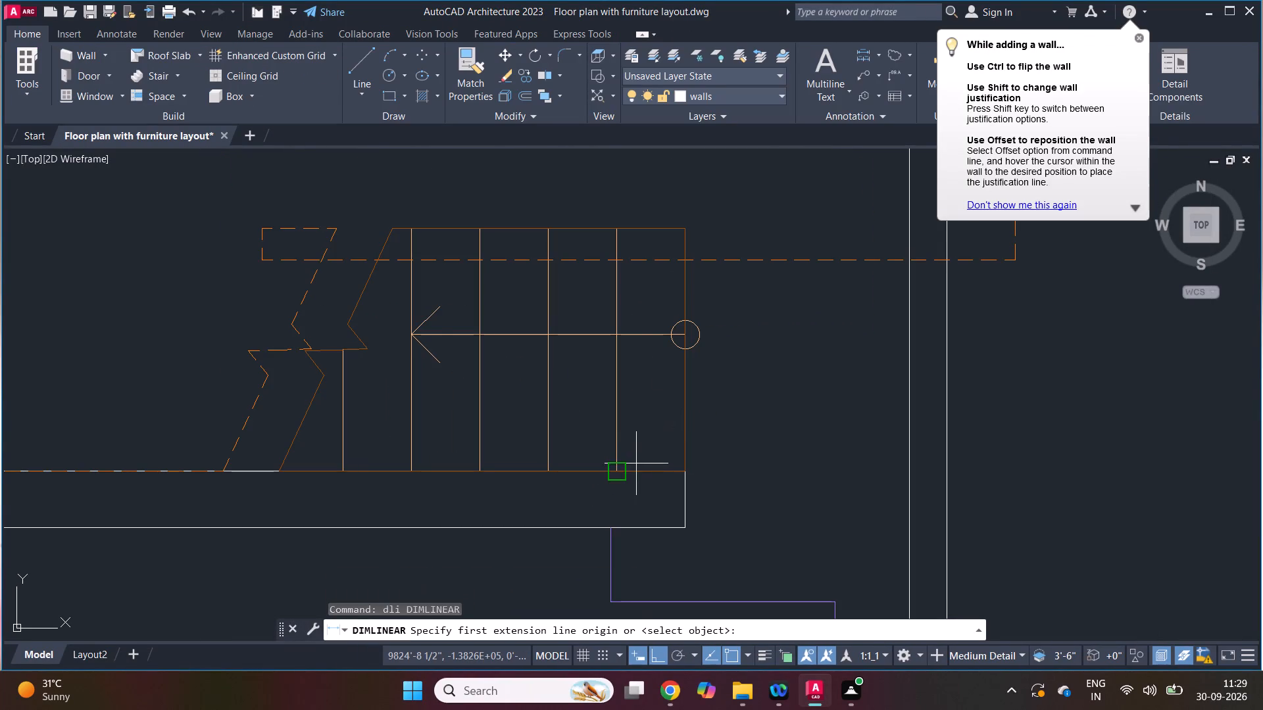
{"action": "left_click", "coordinate": [625, 466]}
{"action": "left_click", "coordinate": [543, 466]}
{"action": "key", "text": "Escape"}
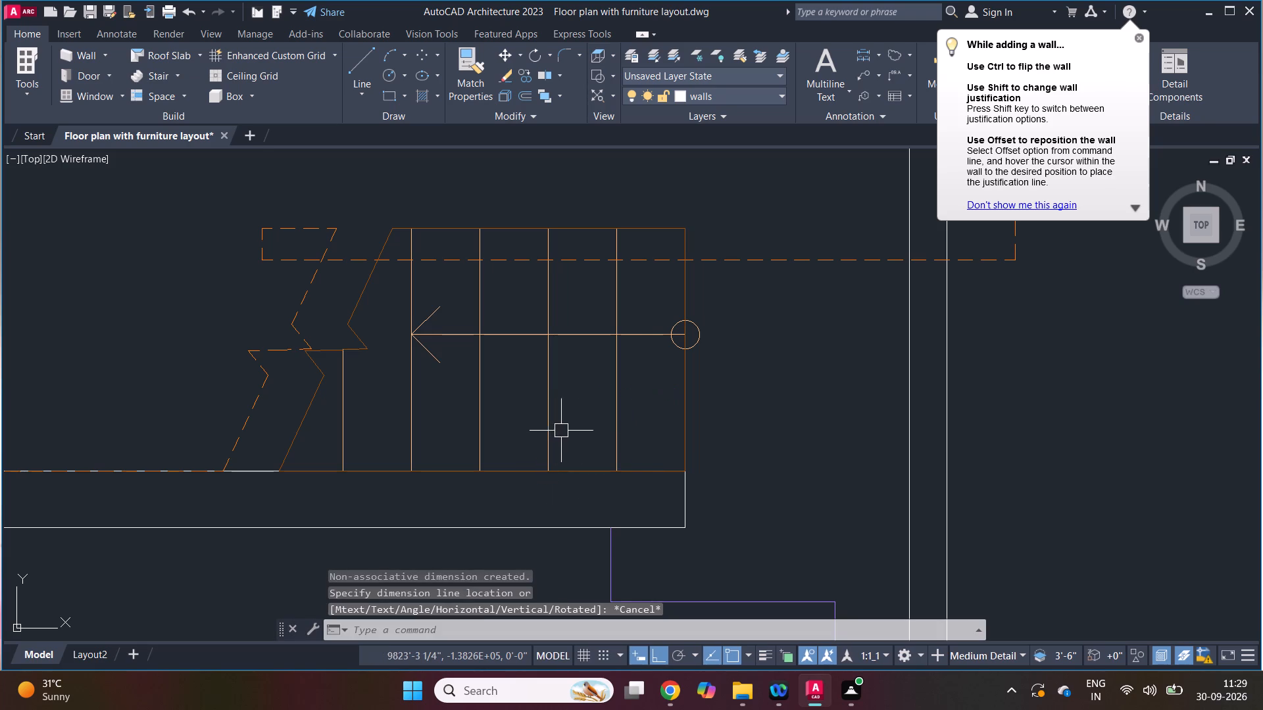
{"action": "scroll", "coordinate": [581, 432], "scroll_direction": "down", "scroll_amount": 4}
{"action": "key", "text": "Escape"}
{"action": "scroll", "coordinate": [598, 433], "scroll_direction": "up", "scroll_amount": 5}
{"action": "scroll", "coordinate": [652, 429], "scroll_direction": "down", "scroll_amount": 2}
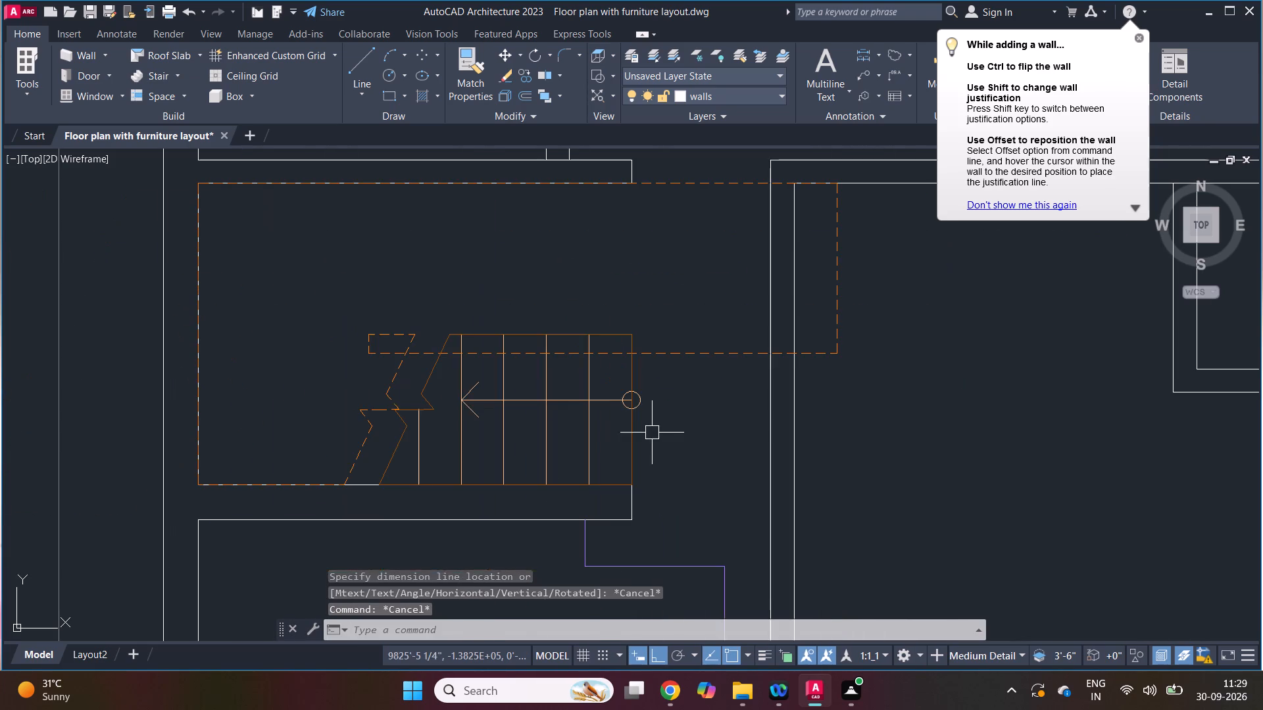
Erase the built-in U-shaped stair from the stair room.
{"action": "key", "text": "e"}
{"action": "key", "text": "space"}
{"action": "left_click_drag", "start_coordinate": [669, 442], "coordinate": [653, 437]}
{"action": "left_click", "coordinate": [574, 403]}
{"action": "key", "text": "space"}
{"action": "key", "text": "Escape"}
{"action": "key", "text": "Escape"}
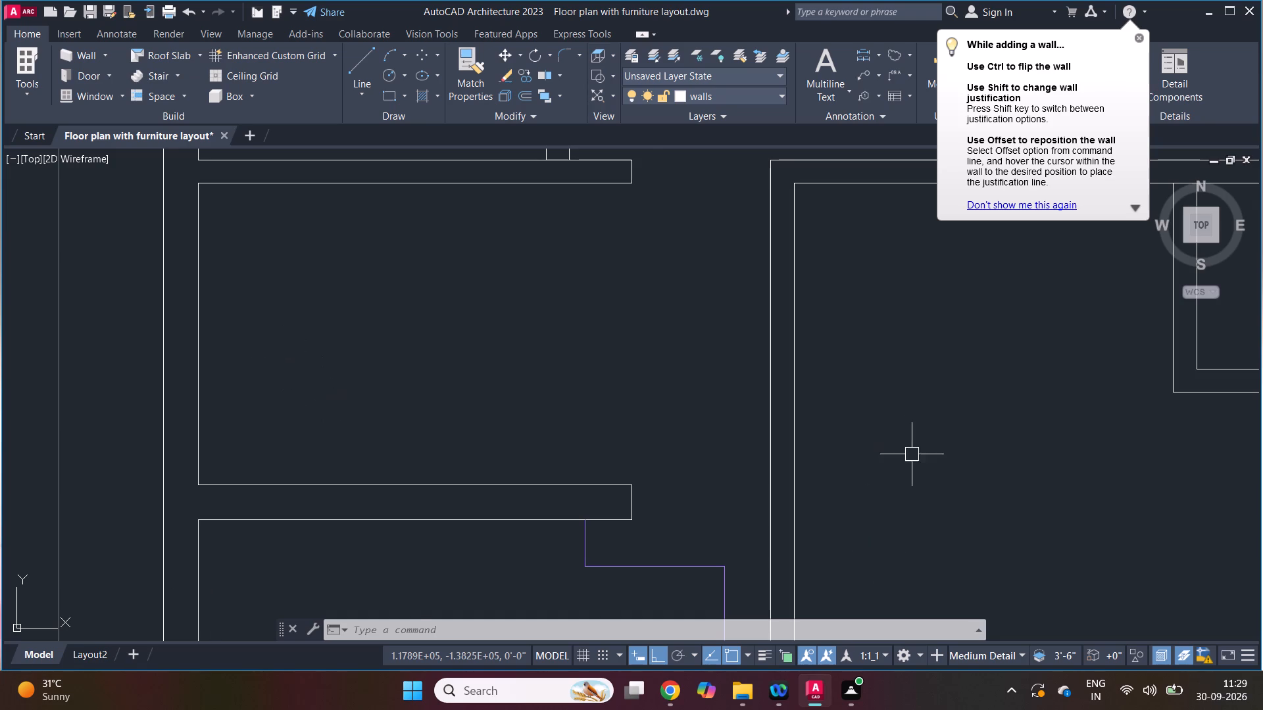
Move the line-drawn stair from outside the plan into the stair room, its landing's upper outer corner on the room's inner corner.
{"action": "scroll", "coordinate": [822, 422], "scroll_direction": "down", "scroll_amount": 6}
{"action": "key", "text": "Escape"}
{"action": "key", "text": "m"}
{"action": "key", "text": "space"}
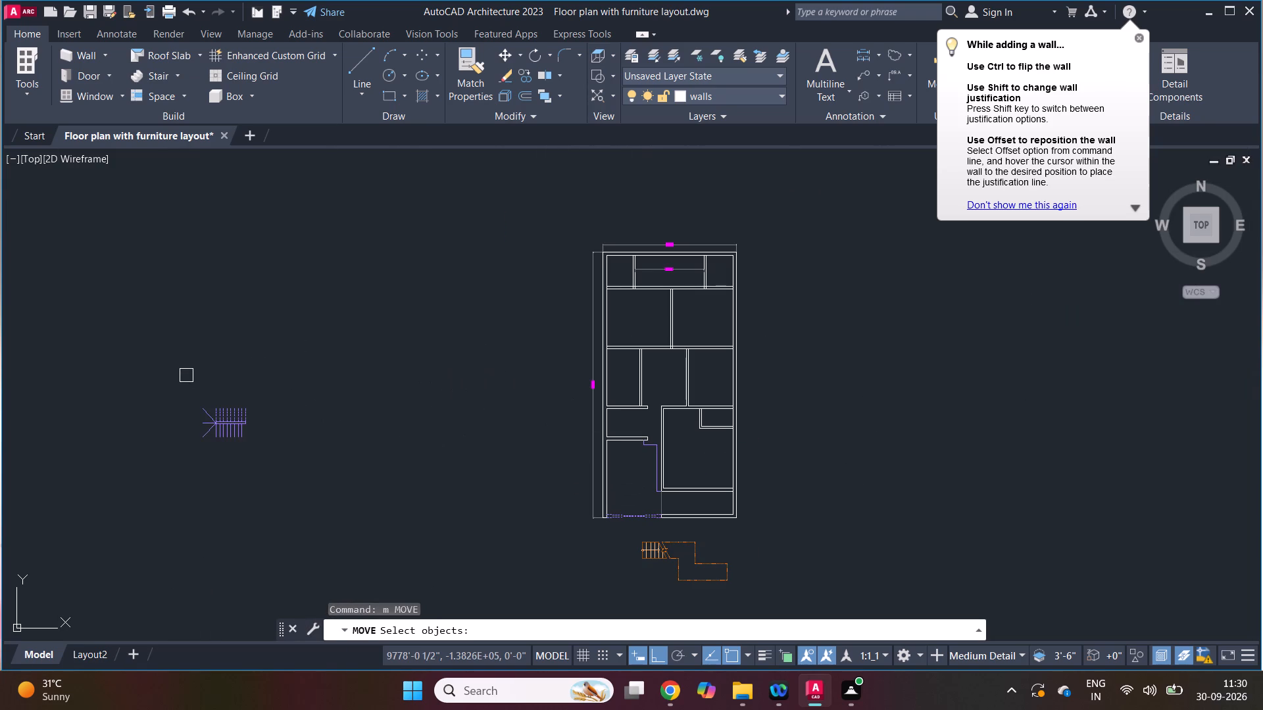
{"action": "left_click_drag", "start_coordinate": [272, 377], "coordinate": [223, 400]}
{"action": "left_click", "coordinate": [179, 455]}
{"action": "scroll", "coordinate": [191, 433], "scroll_direction": "up", "scroll_amount": 6}
{"action": "key", "text": "space"}
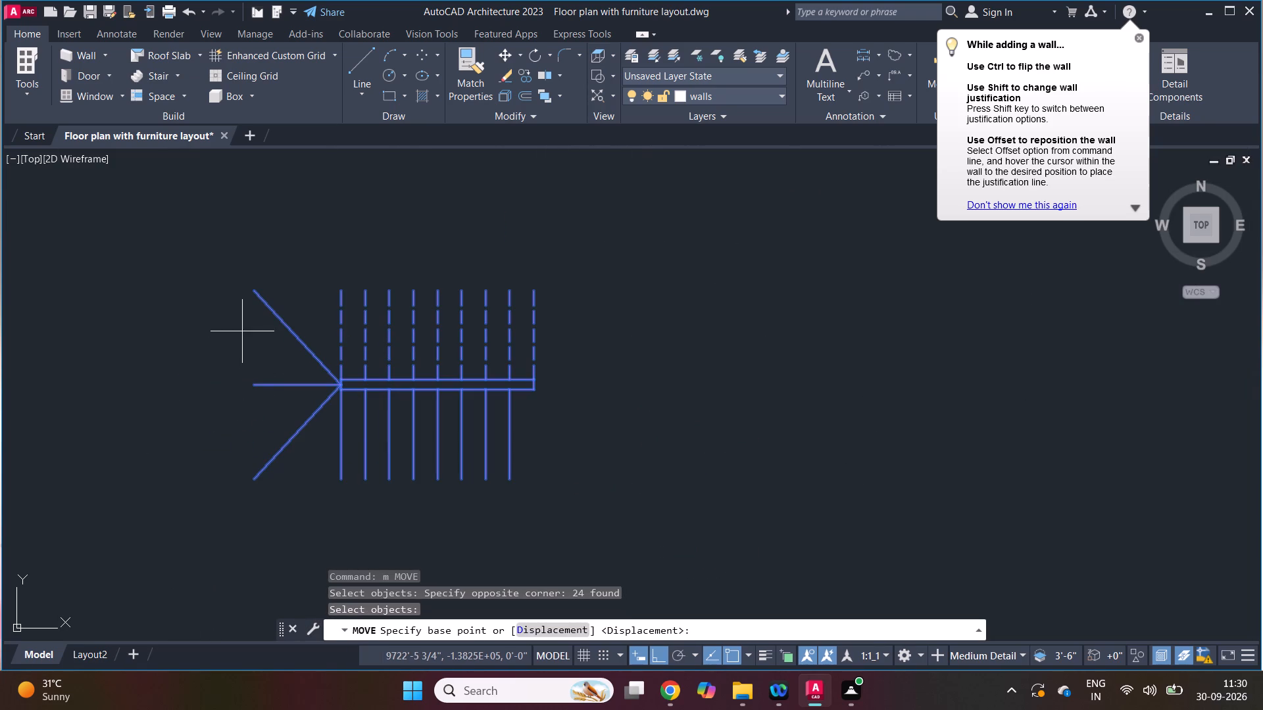
{"action": "left_click", "coordinate": [261, 298]}
{"action": "scroll", "coordinate": [208, 331], "scroll_direction": "down", "scroll_amount": 5}
{"action": "scroll", "coordinate": [540, 334], "scroll_direction": "up", "scroll_amount": 5}
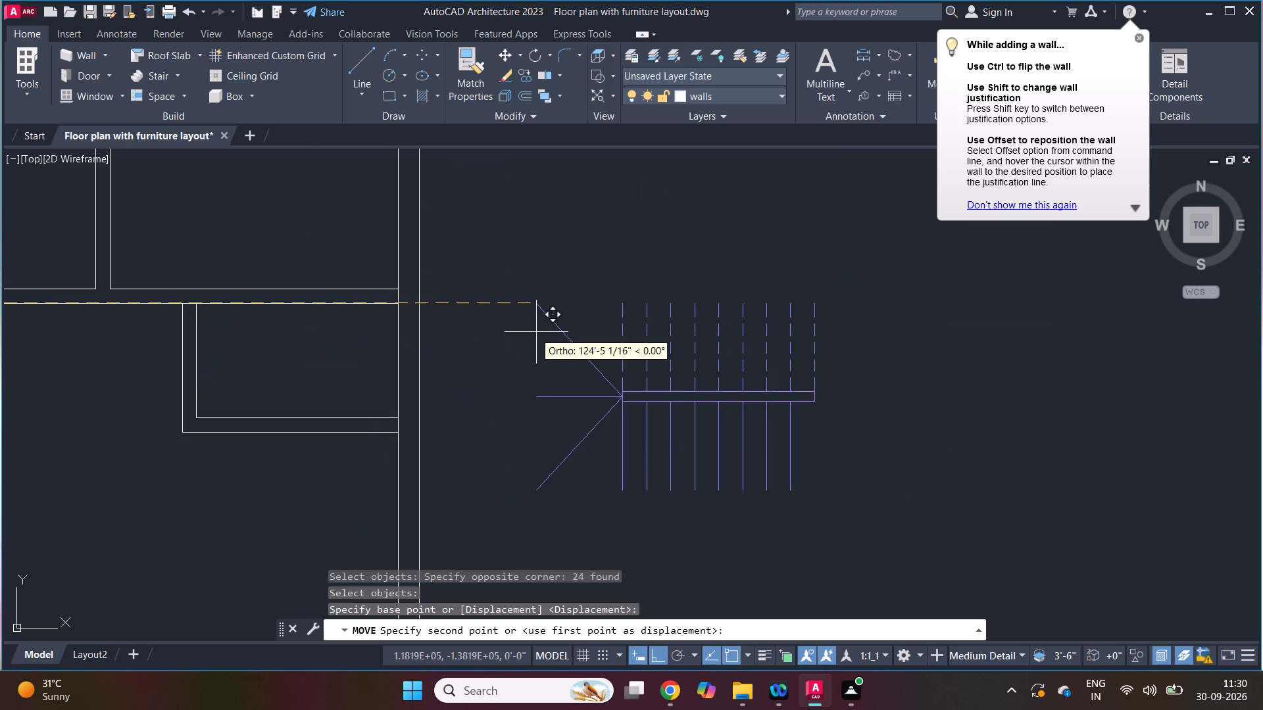
{"action": "scroll", "coordinate": [465, 330], "scroll_direction": "down", "scroll_amount": 3}
{"action": "scroll", "coordinate": [392, 325], "scroll_direction": "down", "scroll_amount": 2}
{"action": "scroll", "coordinate": [209, 323], "scroll_direction": "up", "scroll_amount": 2}
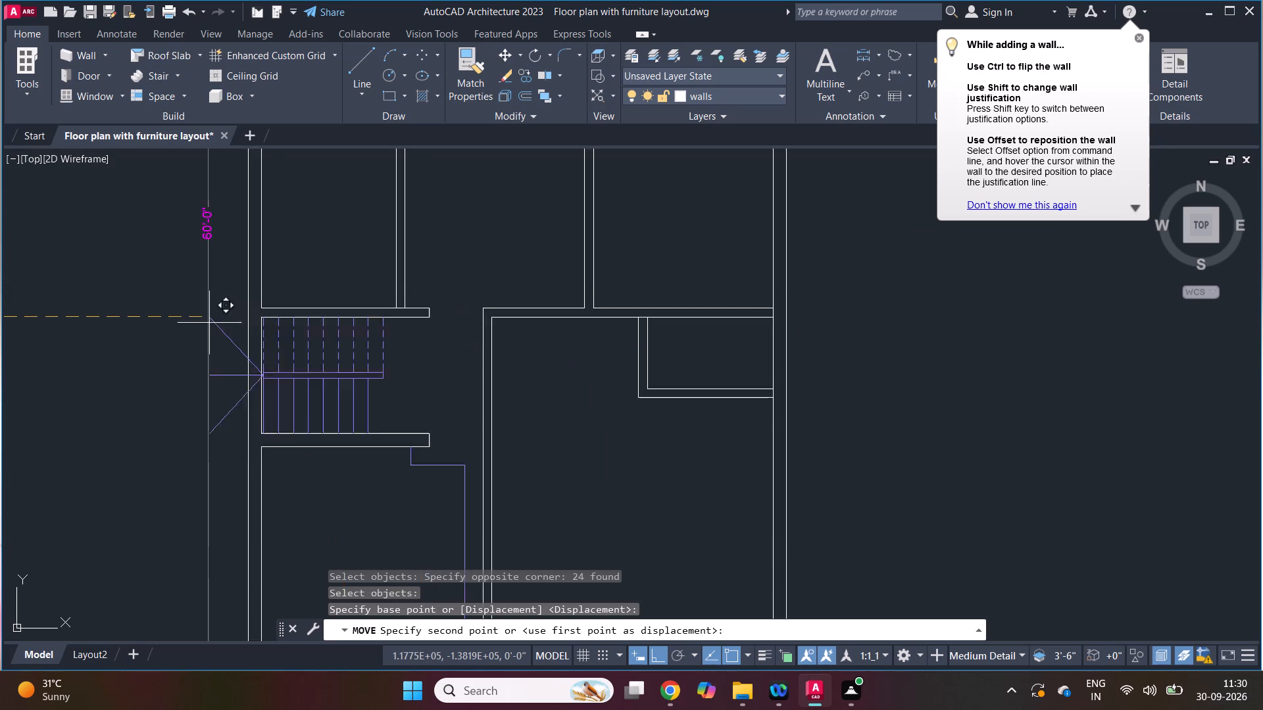
{"action": "scroll", "coordinate": [209, 323], "scroll_direction": "up", "scroll_amount": 2}
{"action": "left_click", "coordinate": [340, 325]}
{"action": "scroll", "coordinate": [368, 329], "scroll_direction": "up", "scroll_amount": 2}
{"action": "key", "text": "Escape"}
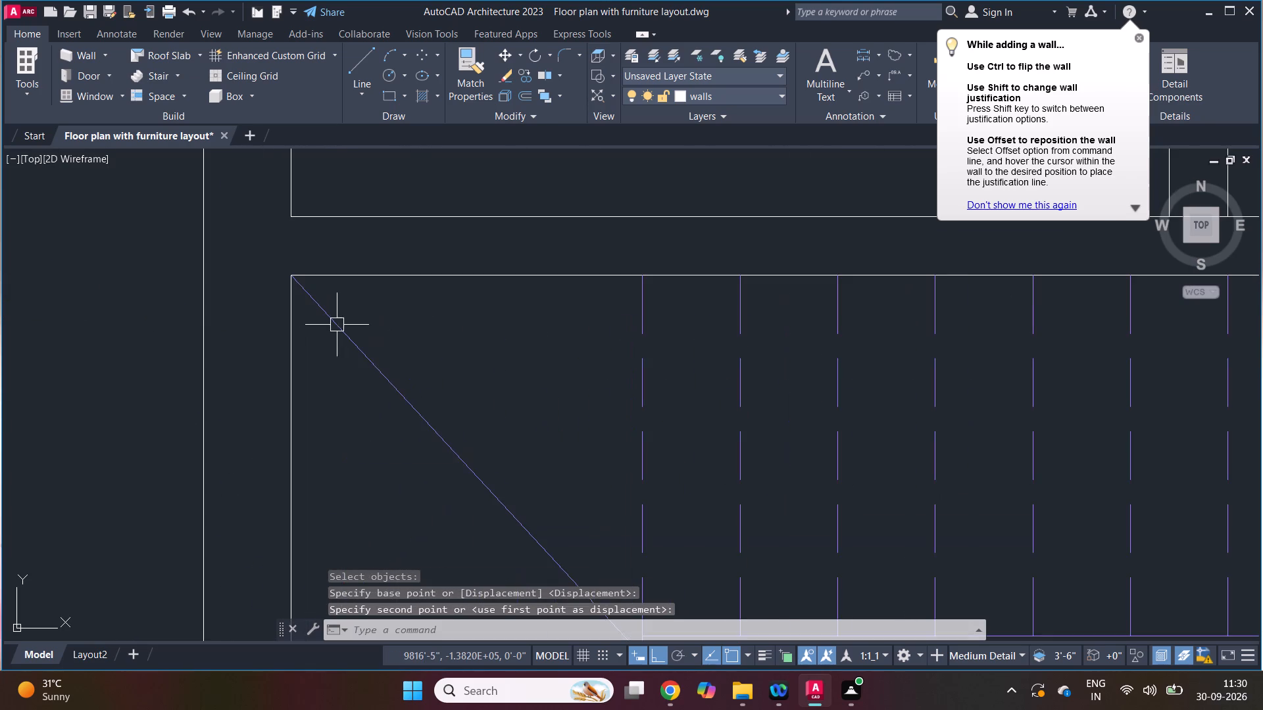
{"action": "scroll", "coordinate": [291, 323], "scroll_direction": "down", "scroll_amount": 4}
{"action": "key", "text": "Escape"}
{"action": "key", "text": "Escape"}
{"action": "key", "text": "Escape"}
Draw a short line from the stair room's upper wall-end corner to the top of the upper flight's last dashed tread.
{"action": "scroll", "coordinate": [451, 321], "scroll_direction": "up", "scroll_amount": 6}
{"action": "key", "text": "l"}
{"action": "key", "text": "space"}
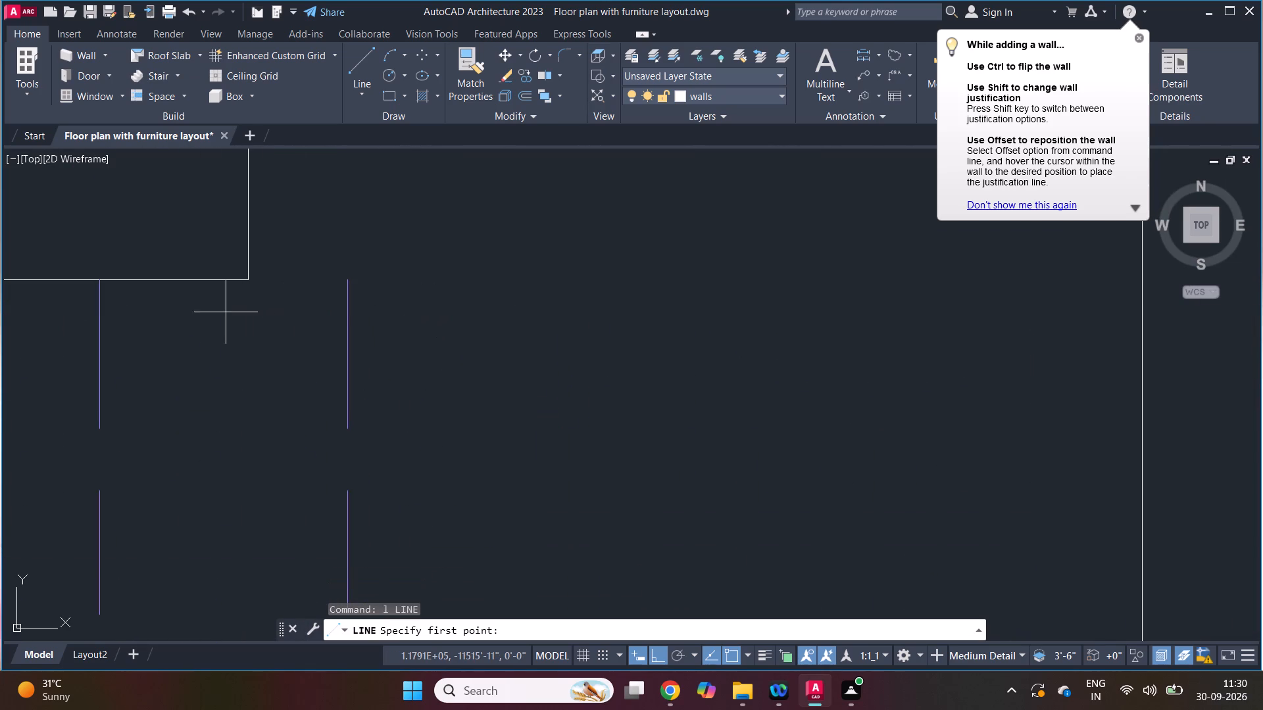
{"action": "left_click", "coordinate": [241, 283]}
{"action": "left_click", "coordinate": [347, 282]}
{"action": "key", "text": "Escape"}
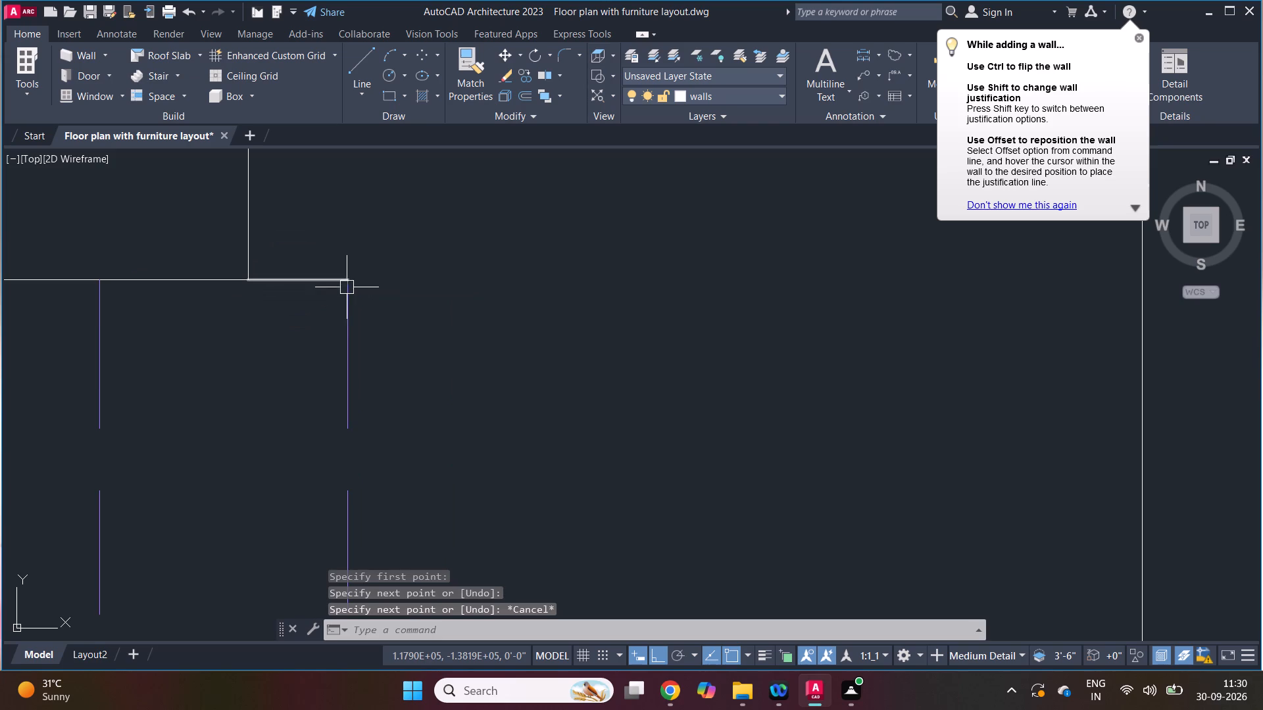
Match the properties of the upper flight's last dashed tread onto the new short line.
{"action": "type", "text": "ma"}
{"action": "key", "text": "space"}
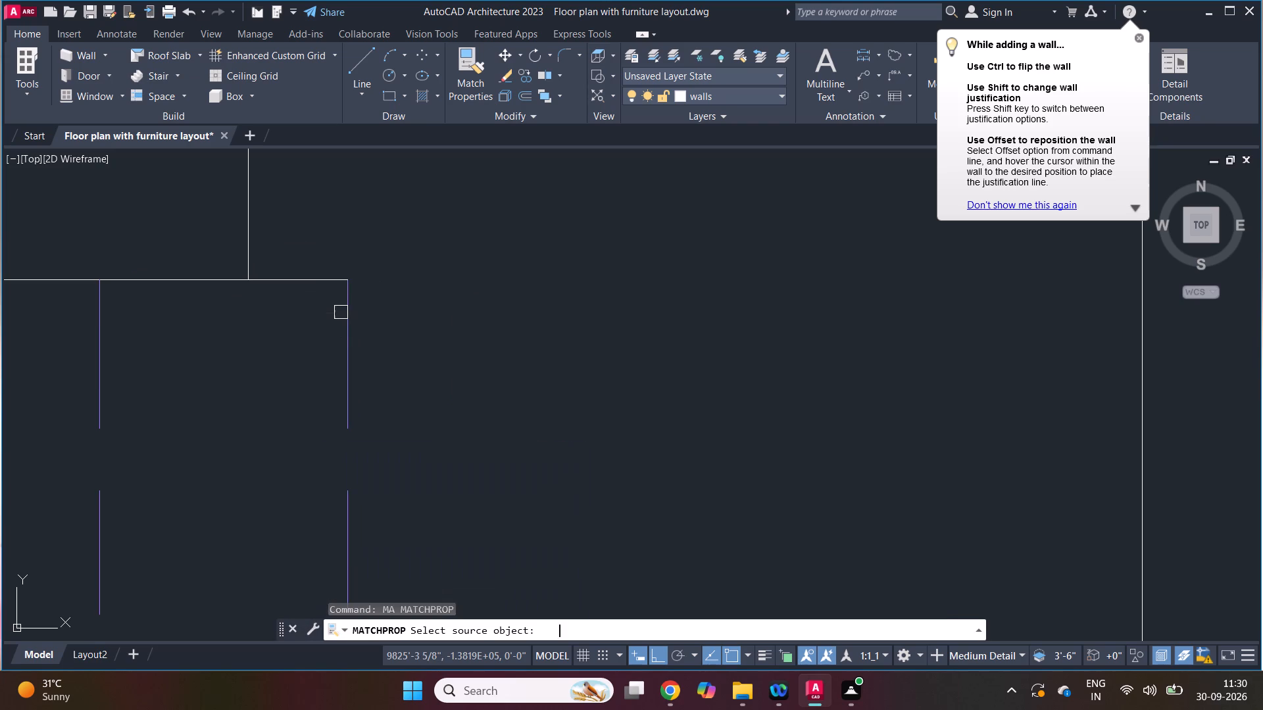
{"action": "left_click", "coordinate": [341, 329]}
{"action": "left_click", "coordinate": [329, 304]}
{"action": "left_click", "coordinate": [318, 260]}
{"action": "key", "text": "Escape"}
{"action": "scroll", "coordinate": [321, 262], "scroll_direction": "down", "scroll_amount": 3}
{"action": "key", "text": "Escape"}
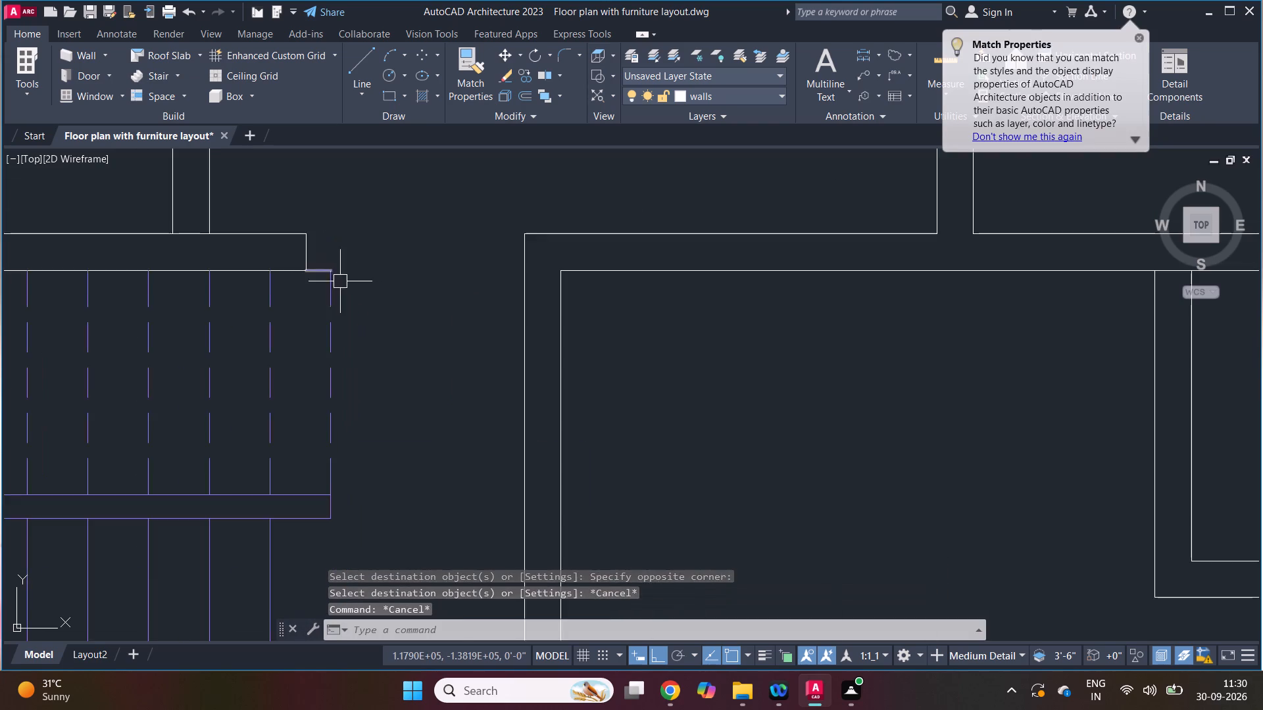
Save the drawing.
{"action": "scroll", "coordinate": [346, 284], "scroll_direction": "down", "scroll_amount": 3}
{"action": "key", "text": "Escape"}
{"action": "key", "text": "ctrl+s"}
{"action": "scroll", "coordinate": [470, 401], "scroll_direction": "down", "scroll_amount": 1}
{"action": "key", "text": "Escape"}
{"action": "key", "text": "Escape"}
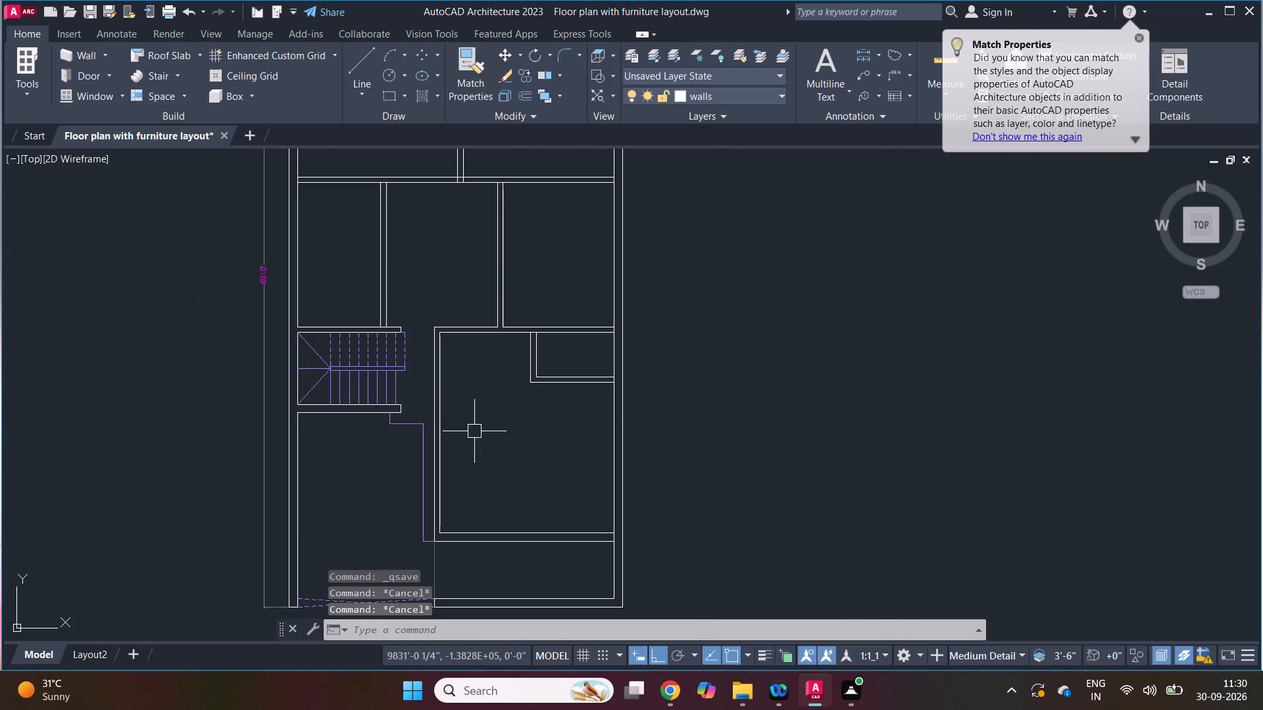
Copy three doors from around the M.bed room and Dressing in the existing furniture layout to the empty space beside the house plan.
{"action": "scroll", "coordinate": [517, 422], "scroll_direction": "down", "scroll_amount": 5}
{"action": "scroll", "coordinate": [362, 417], "scroll_direction": "up", "scroll_amount": 4}
{"action": "key", "text": "c"}
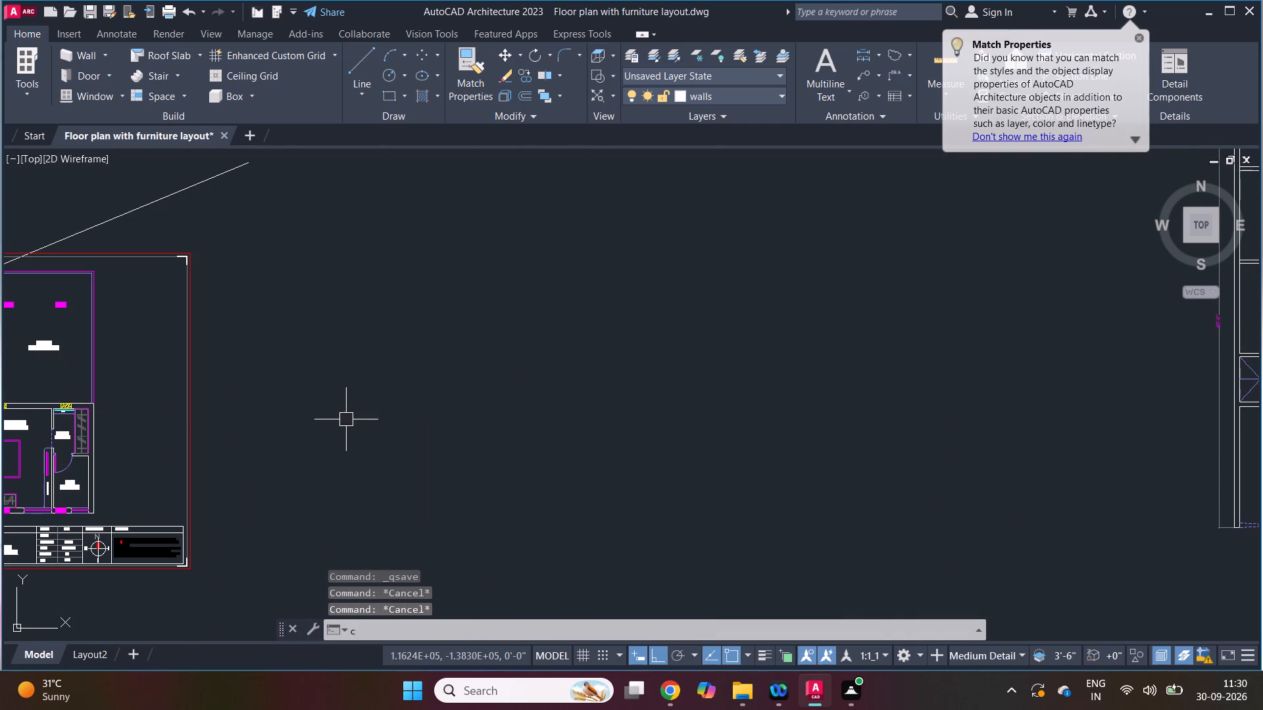
{"action": "key", "text": "p"}
{"action": "key", "text": "space"}
{"action": "scroll", "coordinate": [369, 424], "scroll_direction": "down", "scroll_amount": 2}
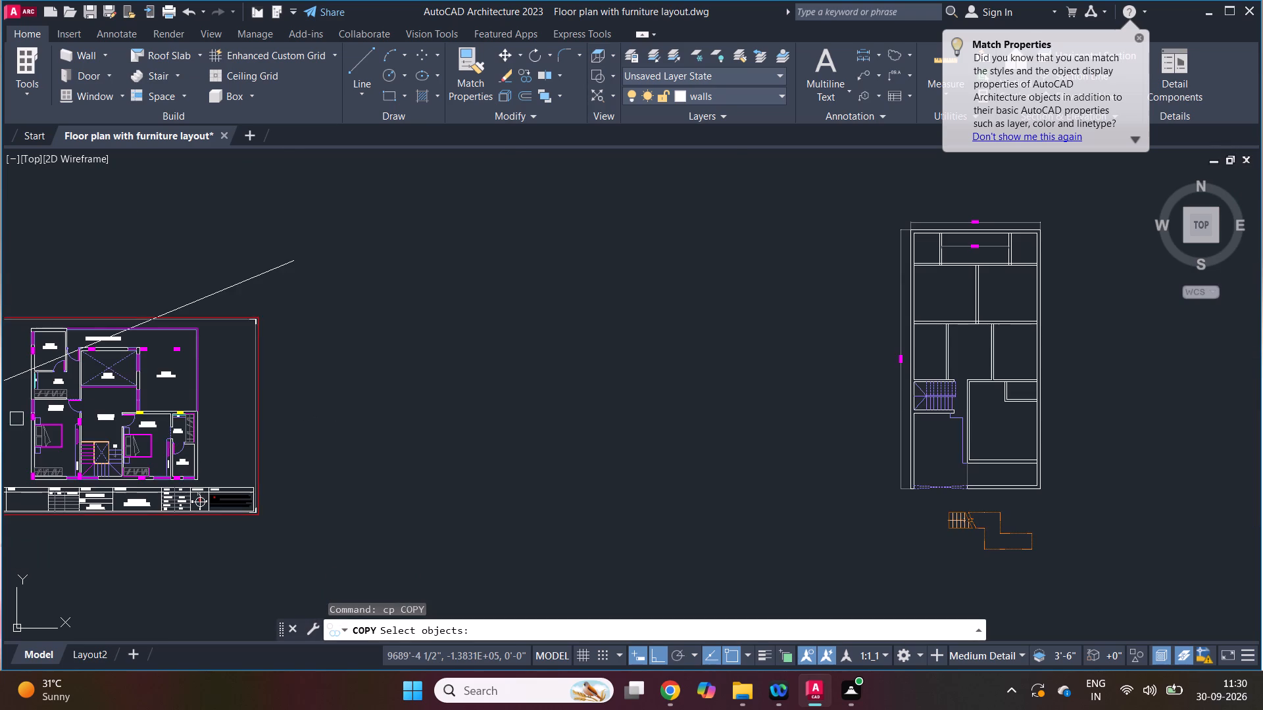
{"action": "scroll", "coordinate": [18, 418], "scroll_direction": "up", "scroll_amount": 3}
{"action": "left_click", "coordinate": [227, 385]}
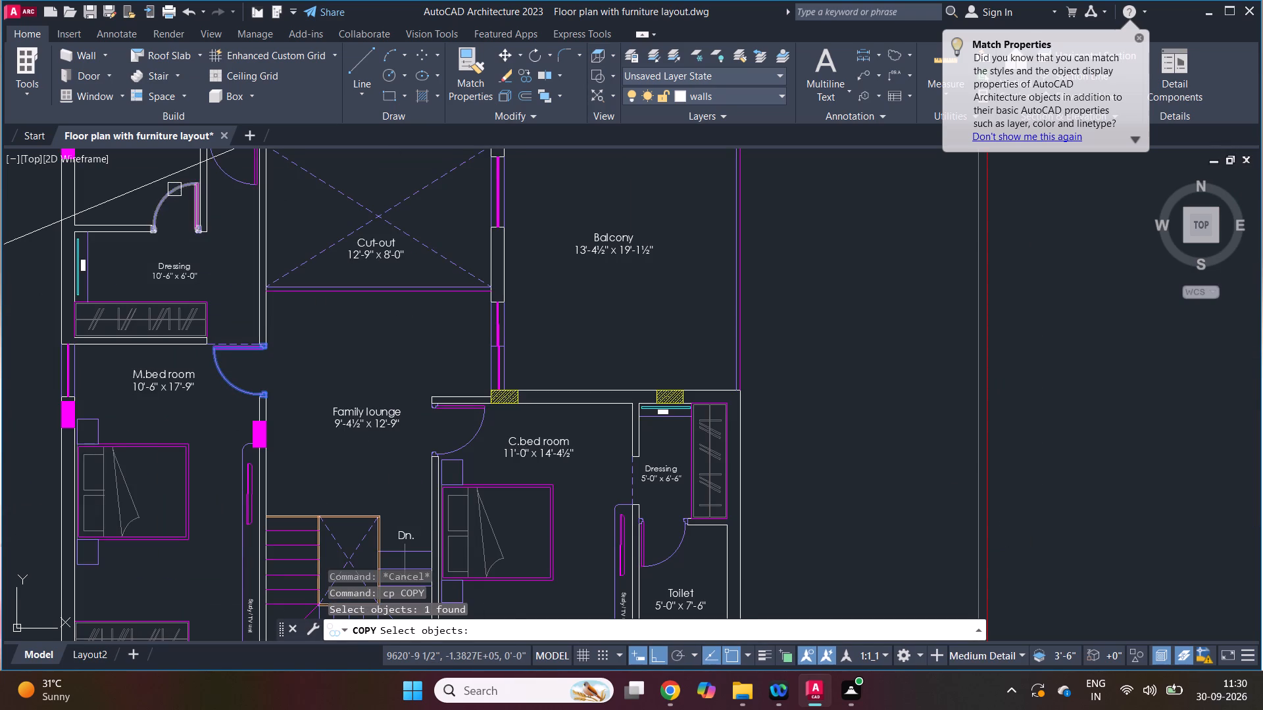
{"action": "left_click", "coordinate": [174, 189]}
{"action": "left_click", "coordinate": [243, 179]}
{"action": "key", "text": "space"}
{"action": "left_click", "coordinate": [226, 253]}
{"action": "scroll", "coordinate": [139, 350], "scroll_direction": "down", "scroll_amount": 6}
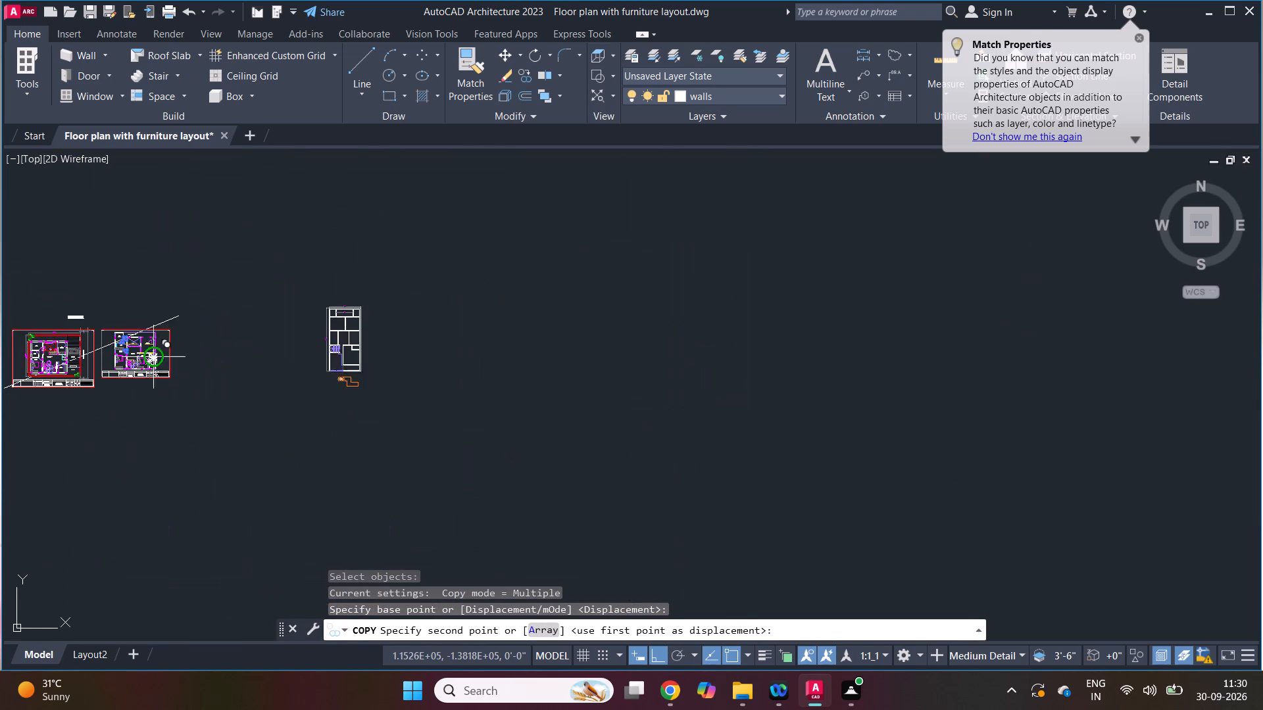
{"action": "scroll", "coordinate": [351, 351], "scroll_direction": "up", "scroll_amount": 4}
{"action": "left_click", "coordinate": [514, 335]}
{"action": "key", "text": "Escape"}
{"action": "key", "text": "Escape"}
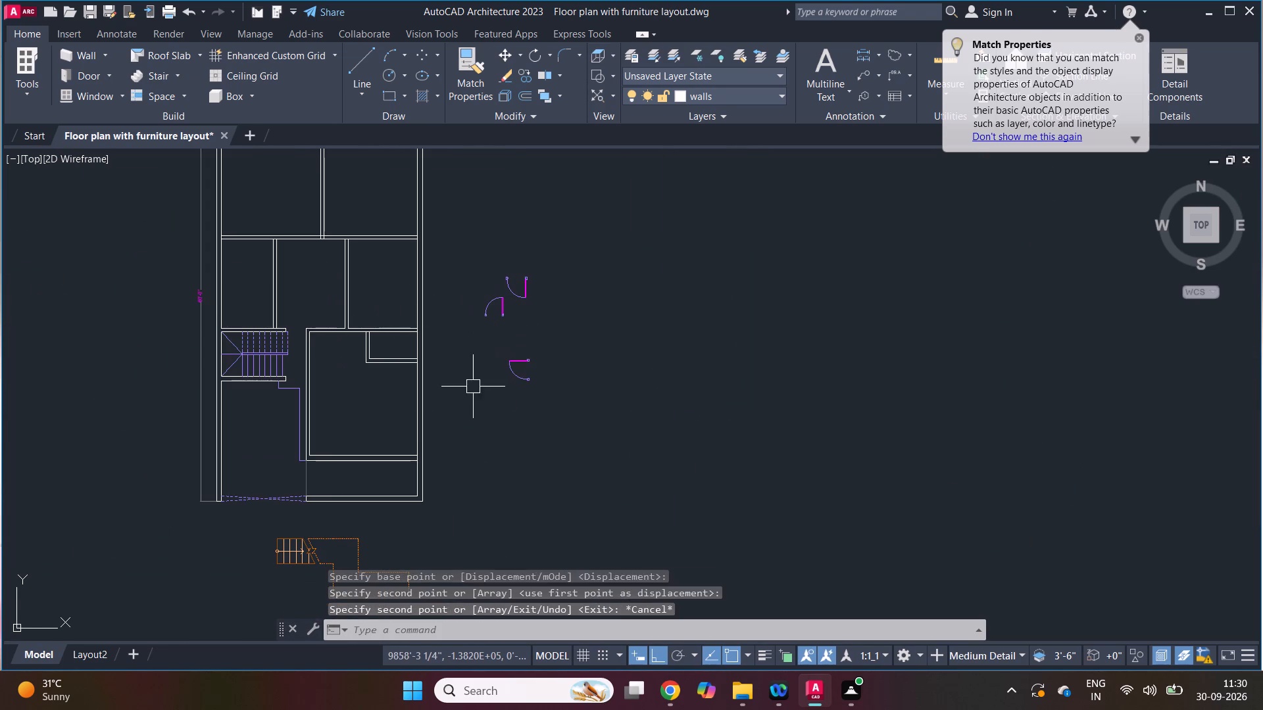
{"action": "key", "text": "Escape"}
Mirror the uppermost copied door about a horizontal line, keeping the original.
{"action": "scroll", "coordinate": [538, 350], "scroll_direction": "up", "scroll_amount": 2}
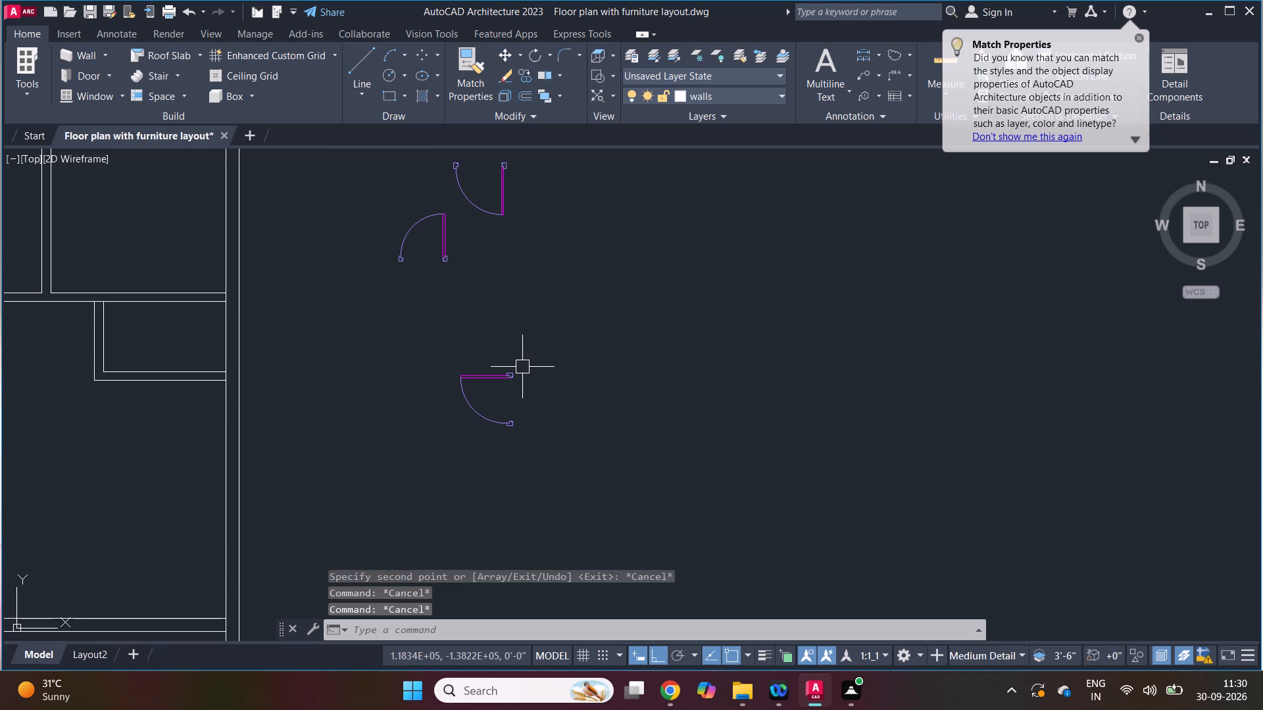
{"action": "key", "text": "m"}
{"action": "key", "text": "i"}
{"action": "key", "text": "space"}
{"action": "left_click", "coordinate": [507, 214]}
{"action": "key", "text": "space"}
{"action": "left_click_drag", "start_coordinate": [550, 266], "coordinate": [557, 266]}
{"action": "left_click", "coordinate": [568, 266]}
{"action": "key", "text": "space"}
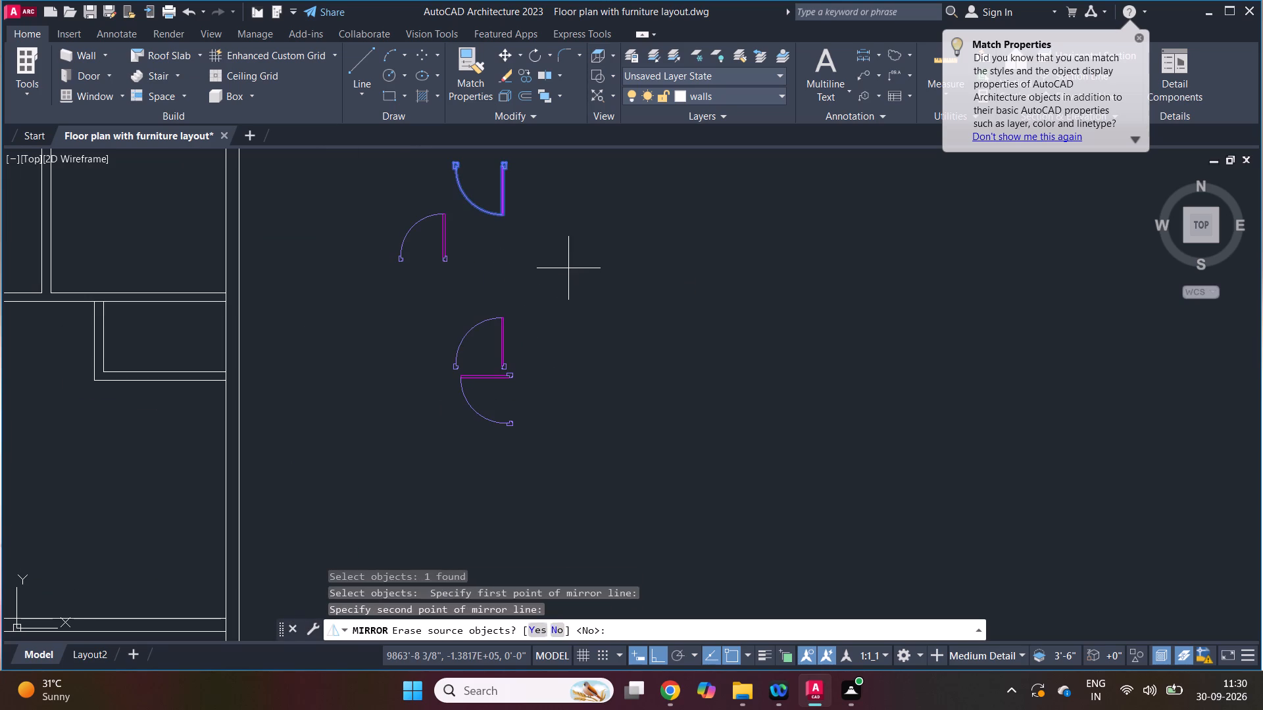
Move the mirrored door to the stair room, its hinge-side jamb's outer lower corner on the lower wall end's bottom corner.
{"action": "scroll", "coordinate": [520, 332], "scroll_direction": "up", "scroll_amount": 1}
{"action": "key", "text": "m"}
{"action": "key", "text": "space"}
{"action": "left_click", "coordinate": [491, 341]}
{"action": "key", "text": "space"}
{"action": "scroll", "coordinate": [506, 379], "scroll_direction": "up", "scroll_amount": 3}
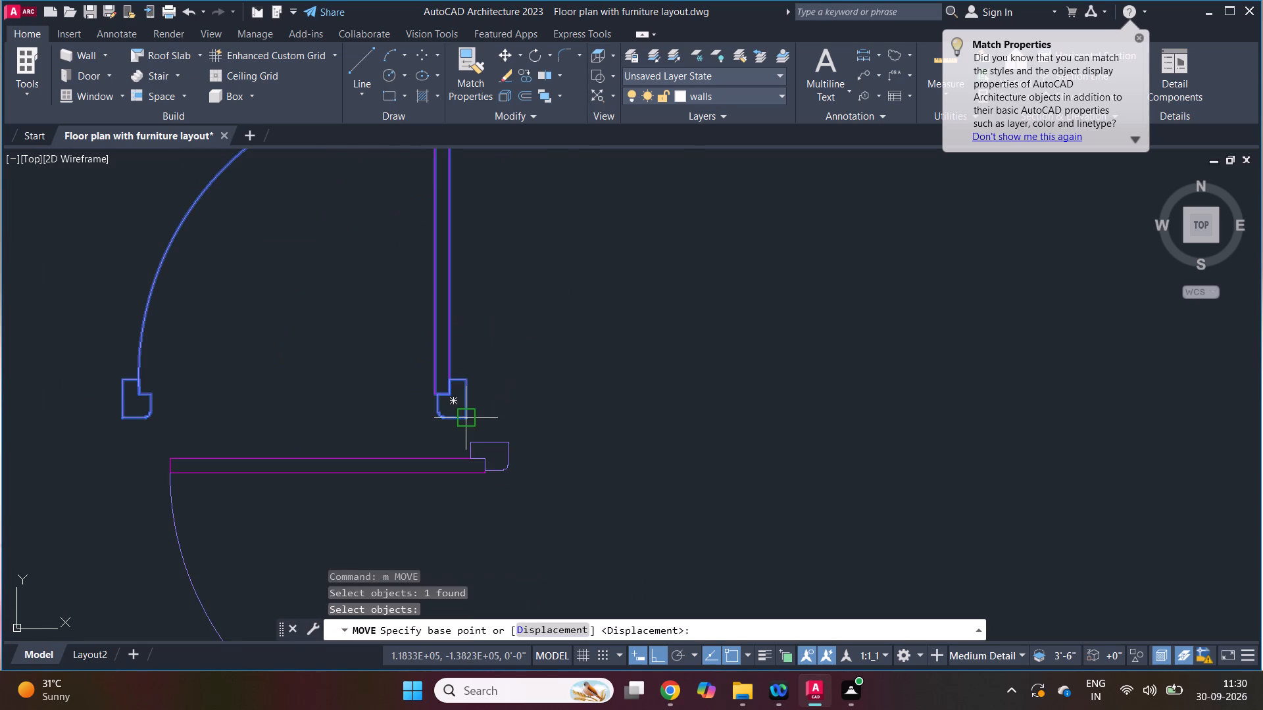
{"action": "left_click", "coordinate": [464, 421]}
{"action": "scroll", "coordinate": [564, 381], "scroll_direction": "down", "scroll_amount": 6}
{"action": "scroll", "coordinate": [322, 366], "scroll_direction": "up", "scroll_amount": 3}
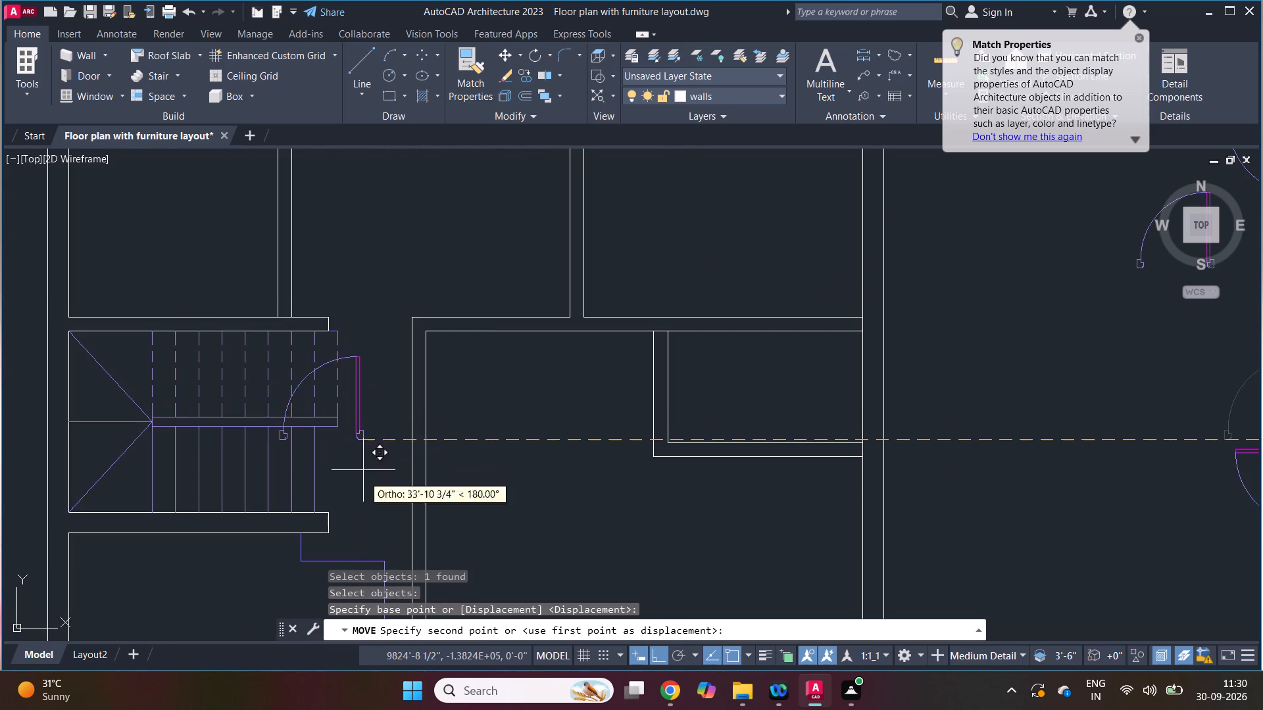
{"action": "scroll", "coordinate": [359, 539], "scroll_direction": "up", "scroll_amount": 1}
{"action": "left_click", "coordinate": [307, 536]}
{"action": "key", "text": "Escape"}
Move the door across into the opening below the stair, placing its latch-side jamb against the lower wall end.
{"action": "key", "text": "space"}
{"action": "left_click", "coordinate": [309, 461]}
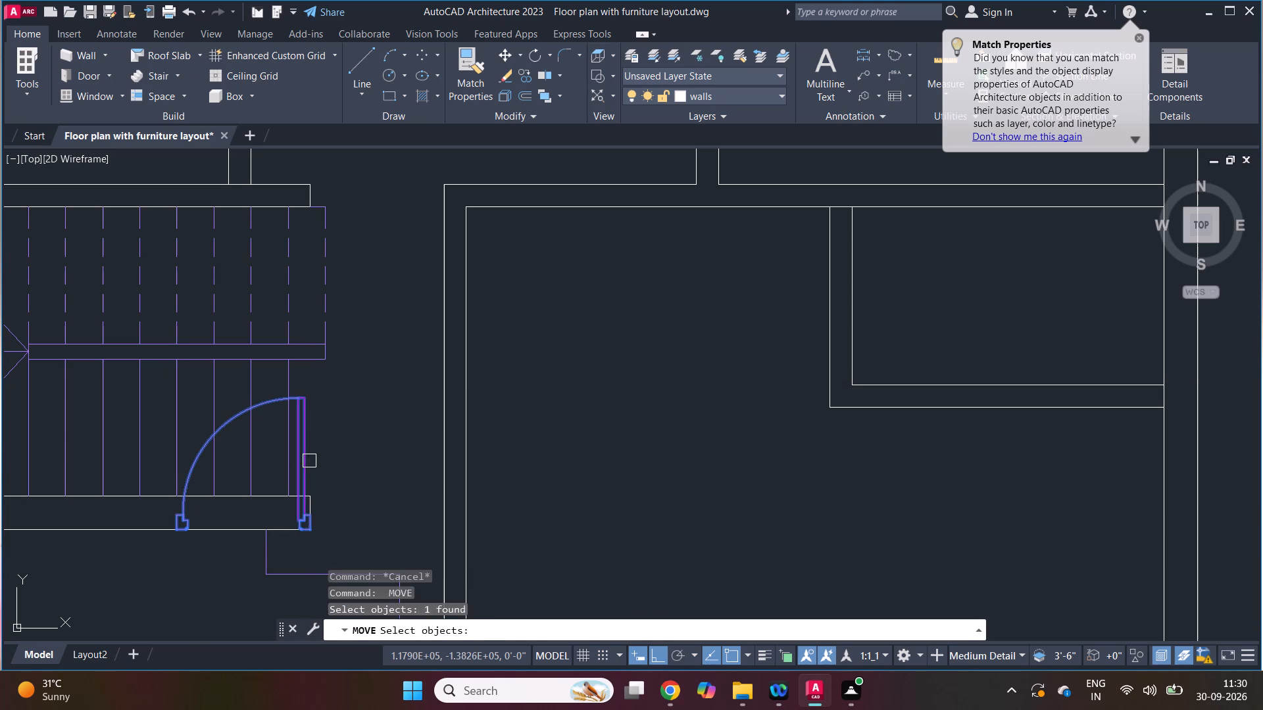
{"action": "key", "text": "space"}
{"action": "scroll", "coordinate": [170, 536], "scroll_direction": "up", "scroll_amount": 1}
{"action": "left_click", "coordinate": [179, 529]}
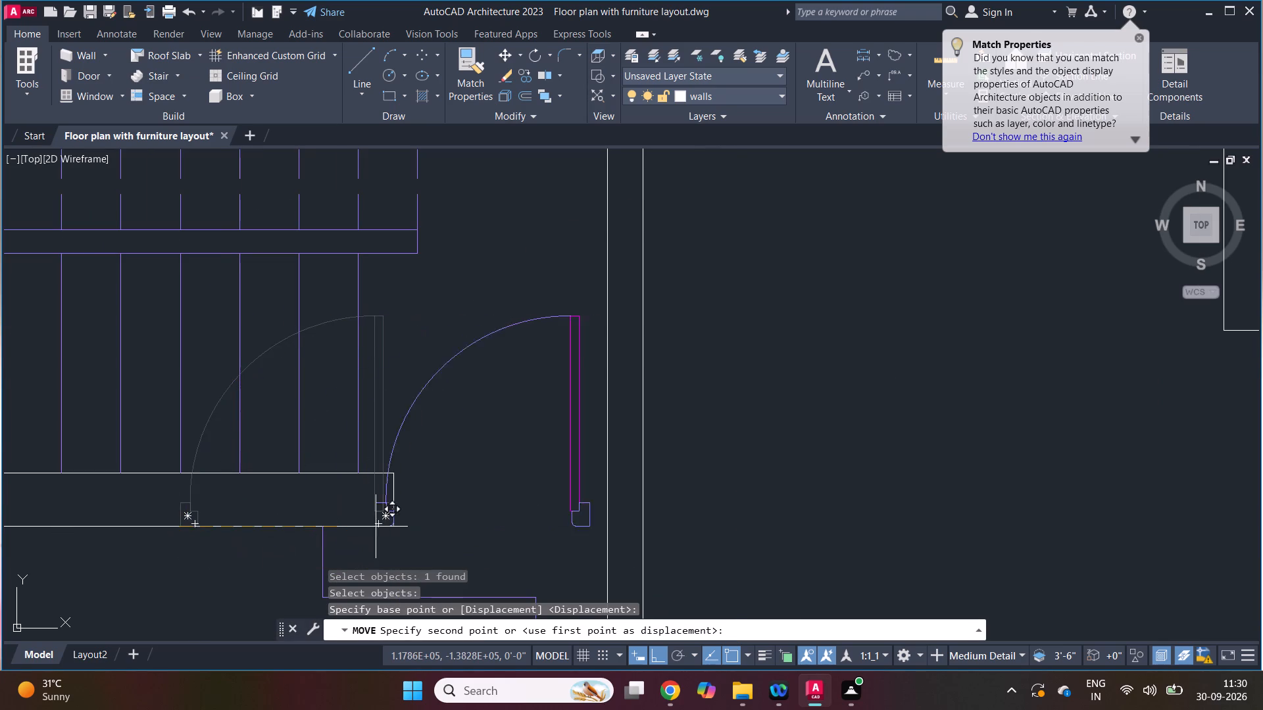
{"action": "scroll", "coordinate": [391, 522], "scroll_direction": "up", "scroll_amount": 1}
{"action": "left_click", "coordinate": [391, 525]}
{"action": "key", "text": "Escape"}
{"action": "key", "text": "Escape"}
{"action": "scroll", "coordinate": [437, 450], "scroll_direction": "down", "scroll_amount": 2}
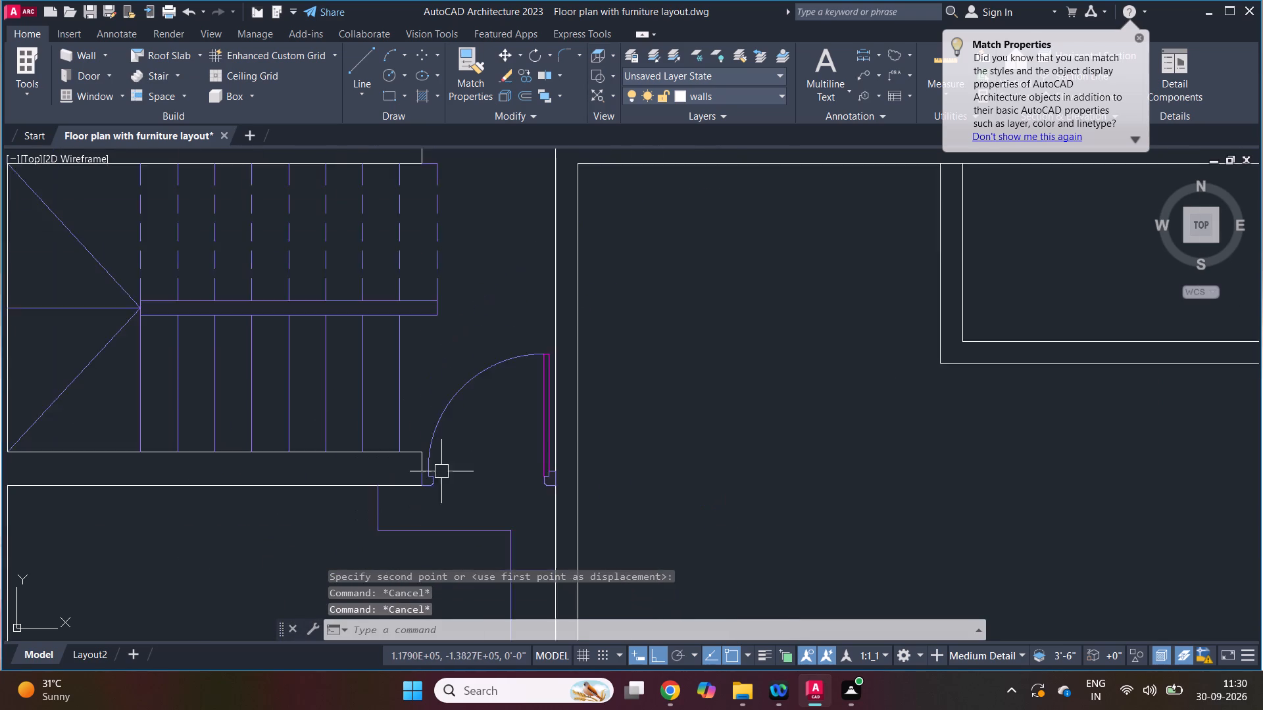
{"action": "scroll", "coordinate": [441, 471], "scroll_direction": "down", "scroll_amount": 1}
{"action": "key", "text": "Escape"}
Copy the door from the opening below the stair to the opening at the stair room's upper wall end.
{"action": "scroll", "coordinate": [474, 458], "scroll_direction": "up", "scroll_amount": 1}
{"action": "key", "text": "c"}
{"action": "type", "text": "p"}
{"action": "key", "text": "space"}
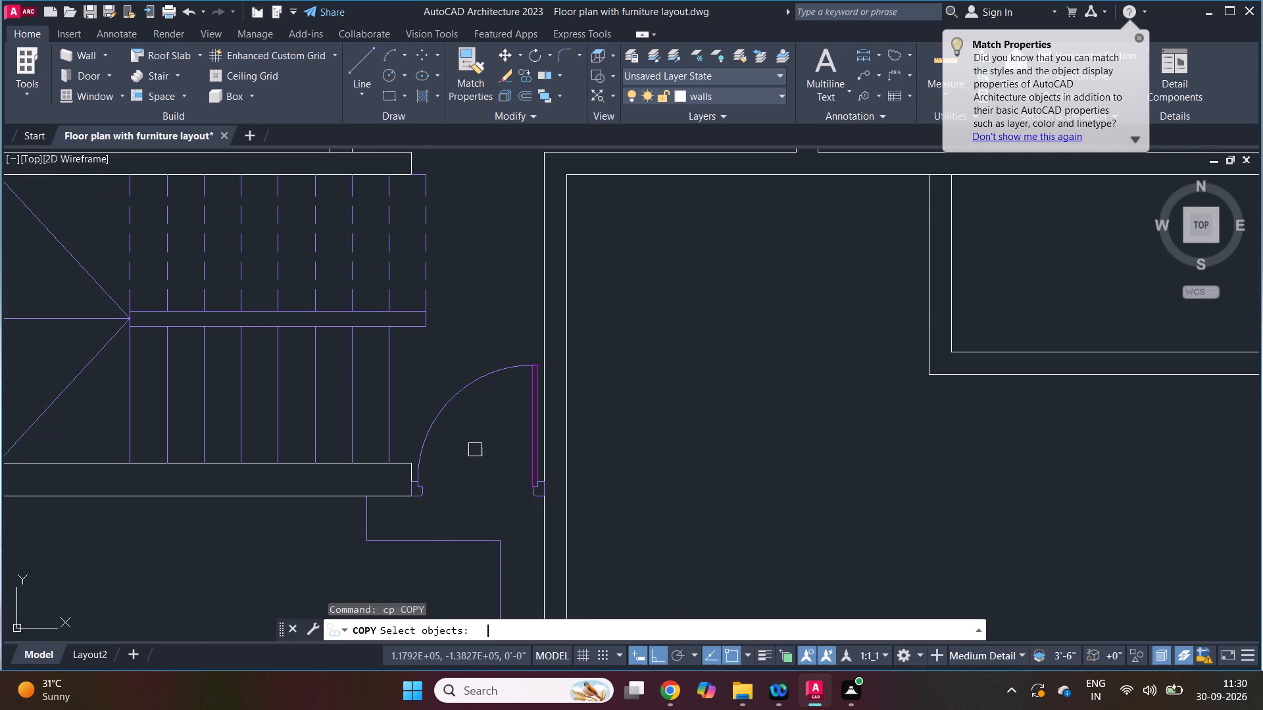
{"action": "left_click", "coordinate": [483, 375]}
{"action": "scroll", "coordinate": [407, 494], "scroll_direction": "up", "scroll_amount": 2}
{"action": "key", "text": "space"}
{"action": "left_click", "coordinate": [407, 507]}
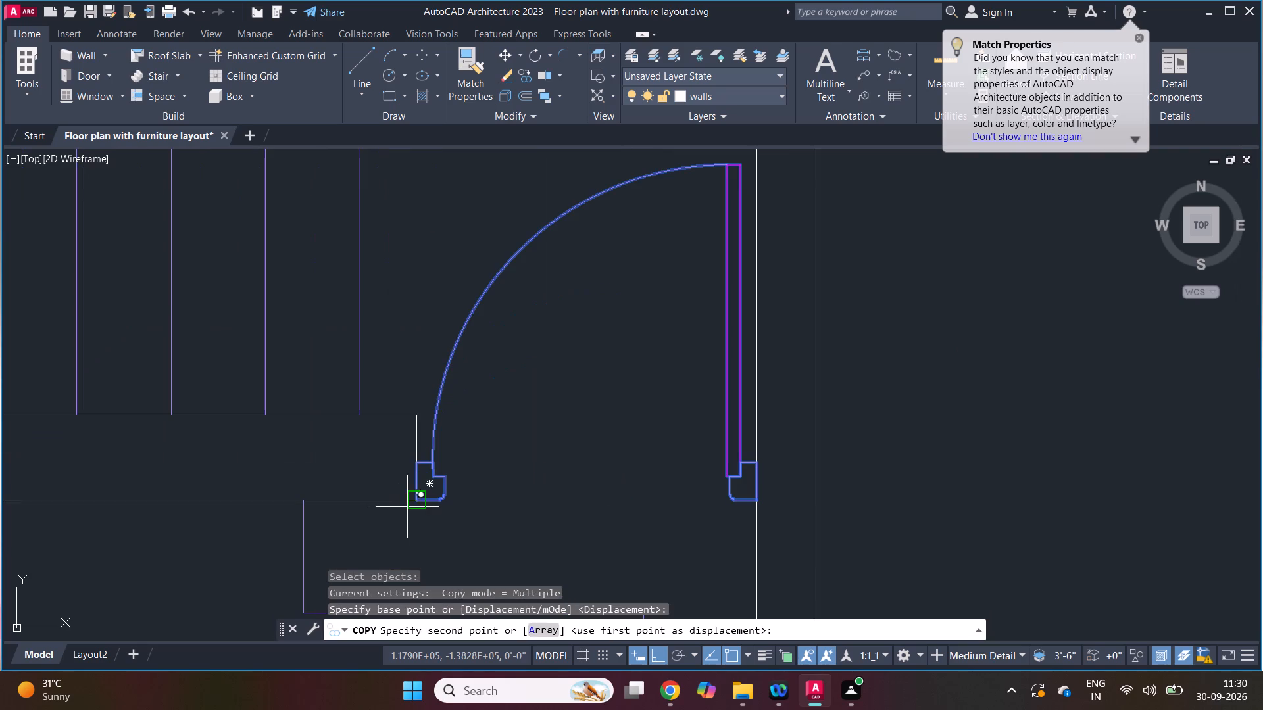
{"action": "scroll", "coordinate": [407, 528], "scroll_direction": "down", "scroll_amount": 3}
{"action": "scroll", "coordinate": [439, 358], "scroll_direction": "up", "scroll_amount": 3}
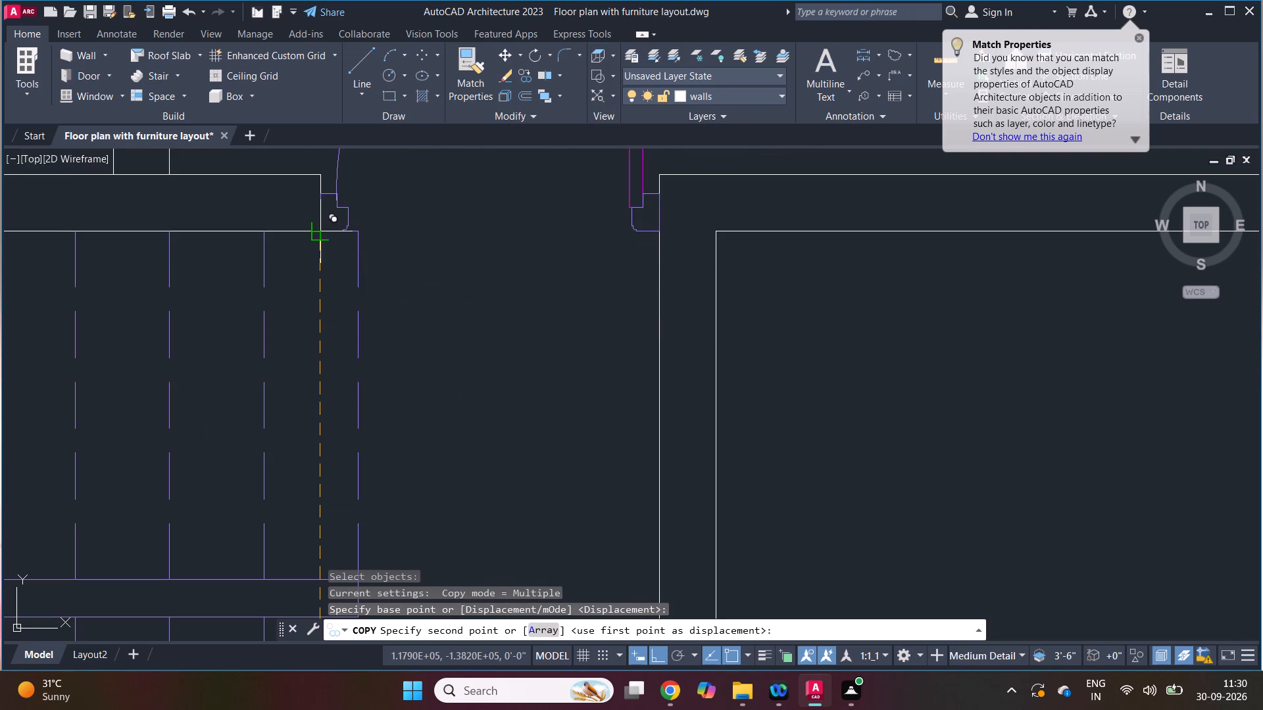
{"action": "left_click", "coordinate": [322, 233]}
{"action": "key", "text": "Escape"}
{"action": "scroll", "coordinate": [357, 338], "scroll_direction": "down", "scroll_amount": 3}
{"action": "key", "text": "Escape"}
{"action": "scroll", "coordinate": [431, 373], "scroll_direction": "down", "scroll_amount": 2}
{"action": "scroll", "coordinate": [380, 294], "scroll_direction": "up", "scroll_amount": 2}
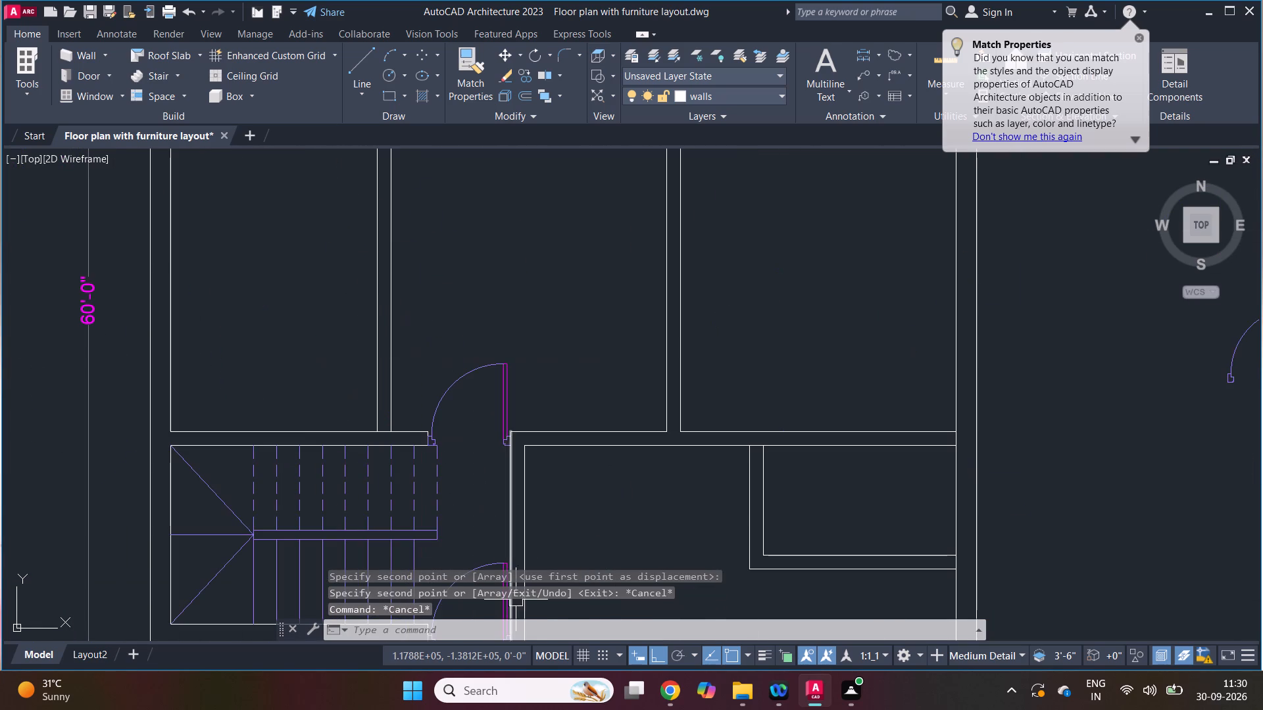
Switch to the reference PDF in Chrome and examine the doors around the stair and the living room entry, returning to AutoCAD.
{"action": "left_click", "coordinate": [667, 700]}
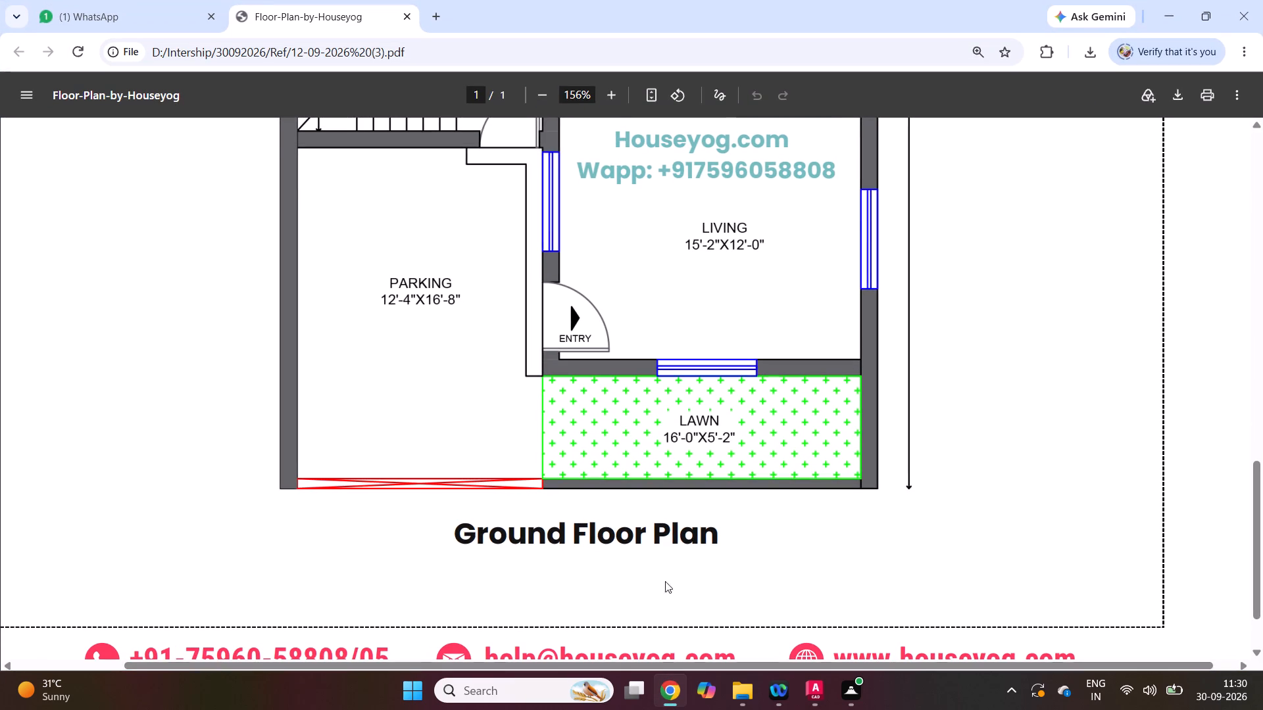
{"action": "scroll", "coordinate": [642, 499], "scroll_direction": "up", "scroll_amount": 3}
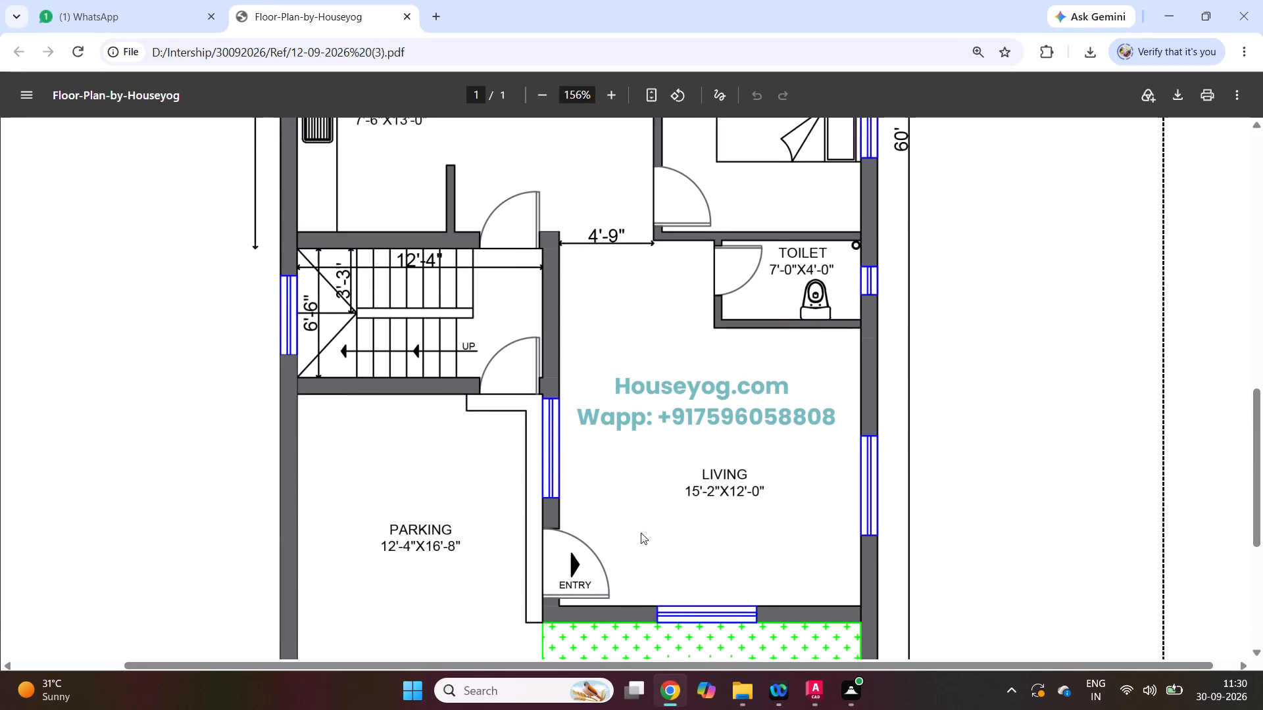
{"action": "left_click", "coordinate": [670, 694]}
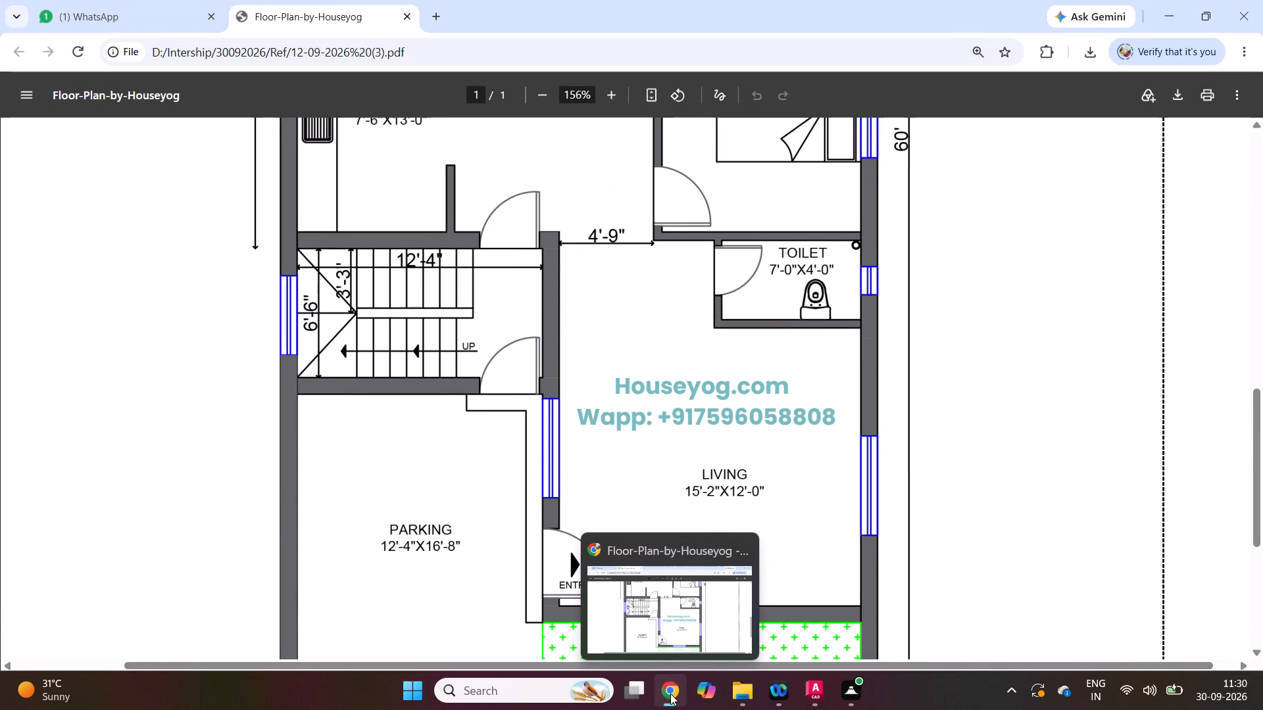
{"action": "scroll", "coordinate": [538, 325], "scroll_direction": "down", "scroll_amount": 3}
{"action": "scroll", "coordinate": [564, 494], "scroll_direction": "up", "scroll_amount": 2}
{"action": "key", "text": "Escape"}
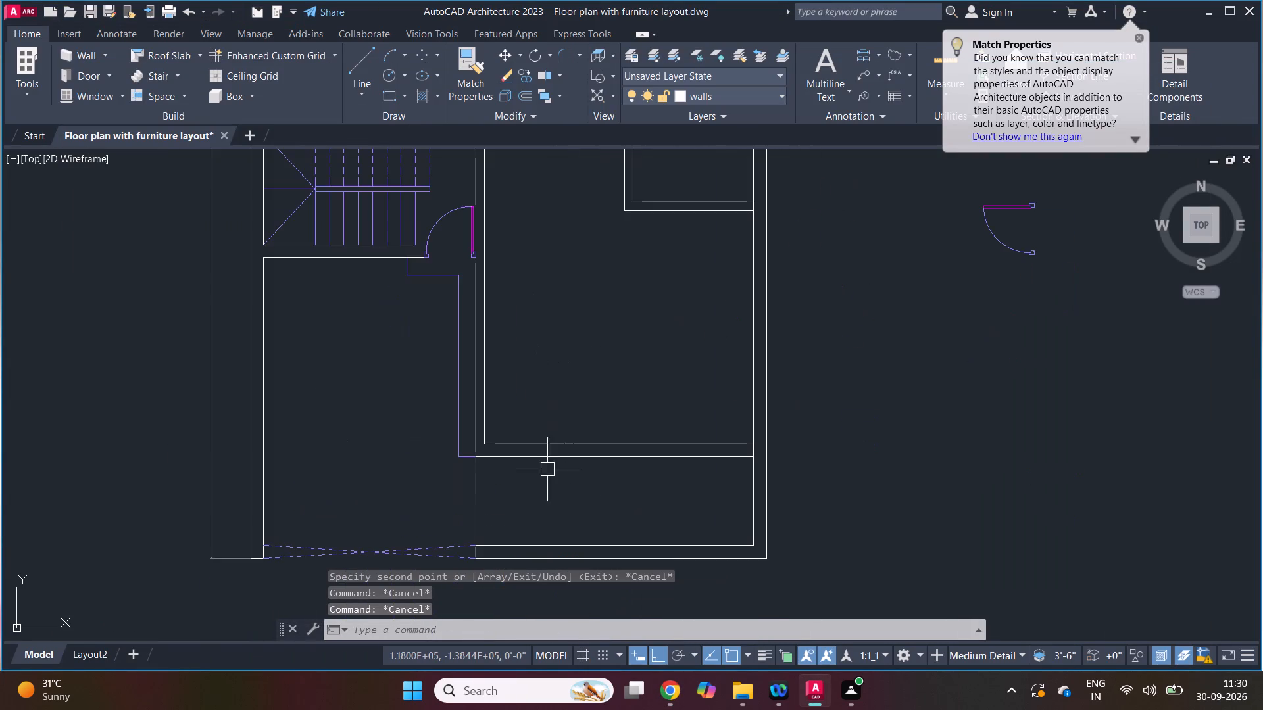
Extend the inner line of the living room's bottom wall to the outer face of the parking-side wall.
{"action": "scroll", "coordinate": [492, 433], "scroll_direction": "up", "scroll_amount": 3}
{"action": "key", "text": "e"}
{"action": "key", "text": "x"}
{"action": "key", "text": "space"}
{"action": "key", "text": "space"}
{"action": "left_click", "coordinate": [478, 485]}
{"action": "key", "text": "Escape"}
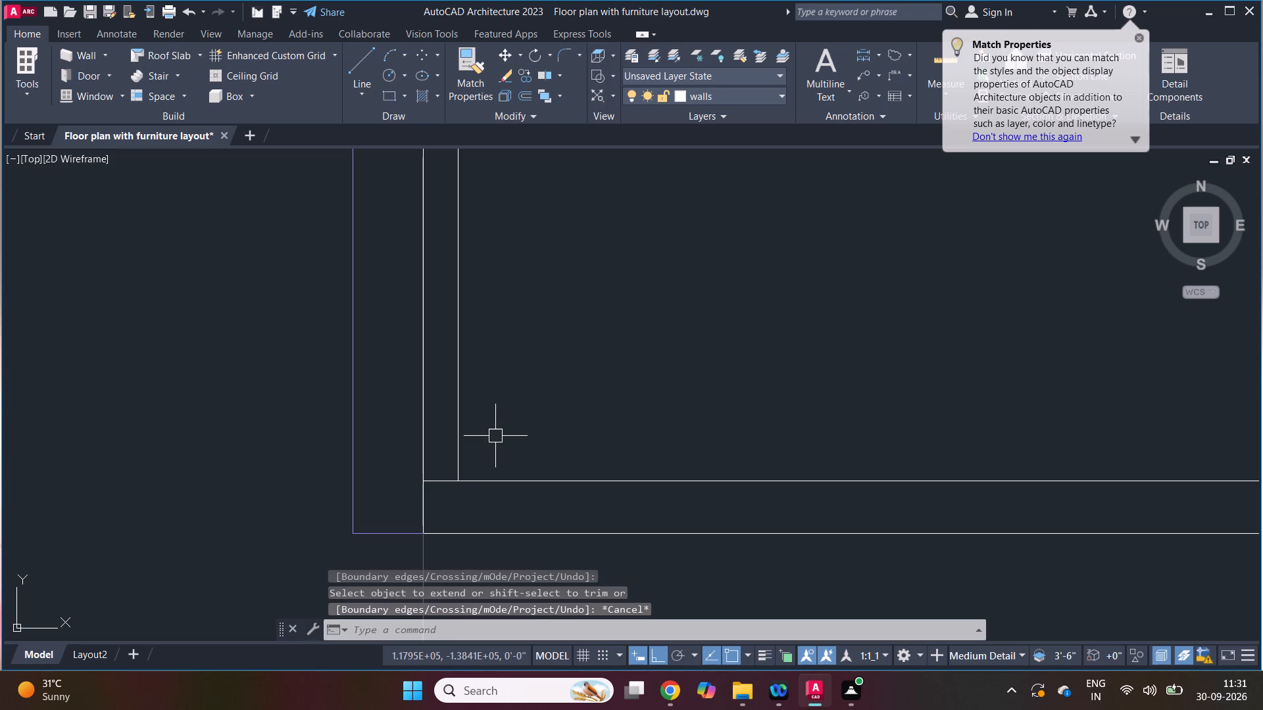
Offset the extended inner wall line 3 inches into the living room.
{"action": "type", "text": "z 3"}
{"action": "key", "text": "space"}
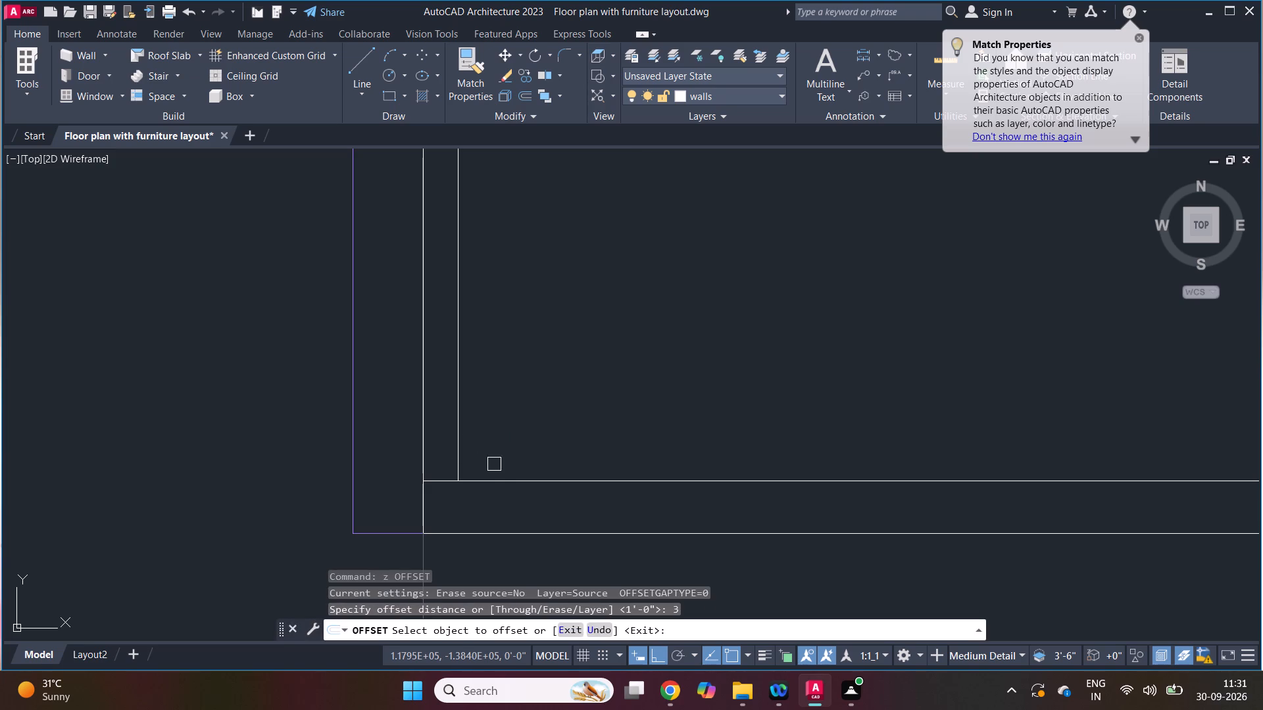
{"action": "left_click", "coordinate": [497, 477]}
{"action": "left_click", "coordinate": [499, 456]}
{"action": "key", "text": "Escape"}
{"action": "scroll", "coordinate": [479, 475], "scroll_direction": "up", "scroll_amount": 1}
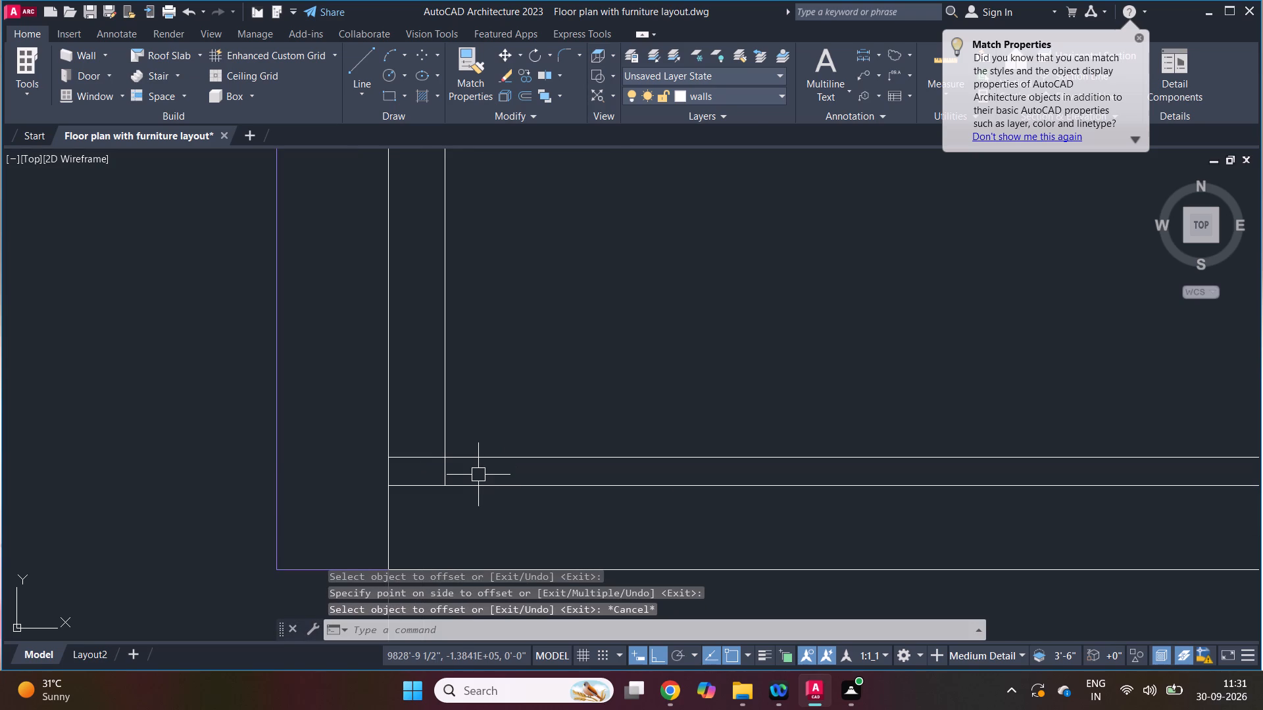
Offset the new line another 3 inches farther into the living room.
{"action": "key", "text": "z"}
{"action": "key", "text": "space"}
{"action": "key", "text": "space"}
{"action": "left_click", "coordinate": [487, 458]}
{"action": "left_click", "coordinate": [490, 434]}
{"action": "key", "text": "Escape"}
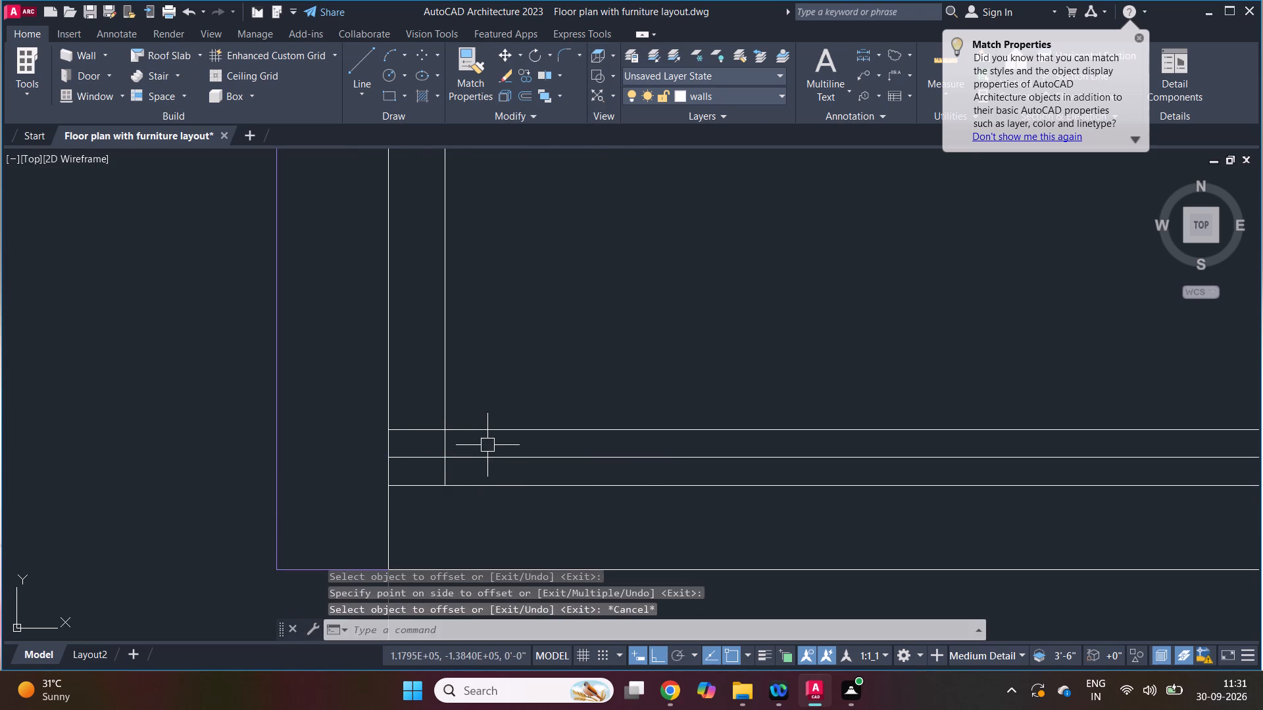
Erase the intermediate offset line, 3 inches above the living room's bottom wall.
{"action": "type", "text": "e"}
{"action": "key", "text": "space"}
{"action": "left_click", "coordinate": [483, 455]}
{"action": "key", "text": "space"}
{"action": "key", "text": "t"}
{"action": "key", "text": "r"}
{"action": "key", "text": "space"}
{"action": "key", "text": "space"}
{"action": "key", "text": "Escape"}
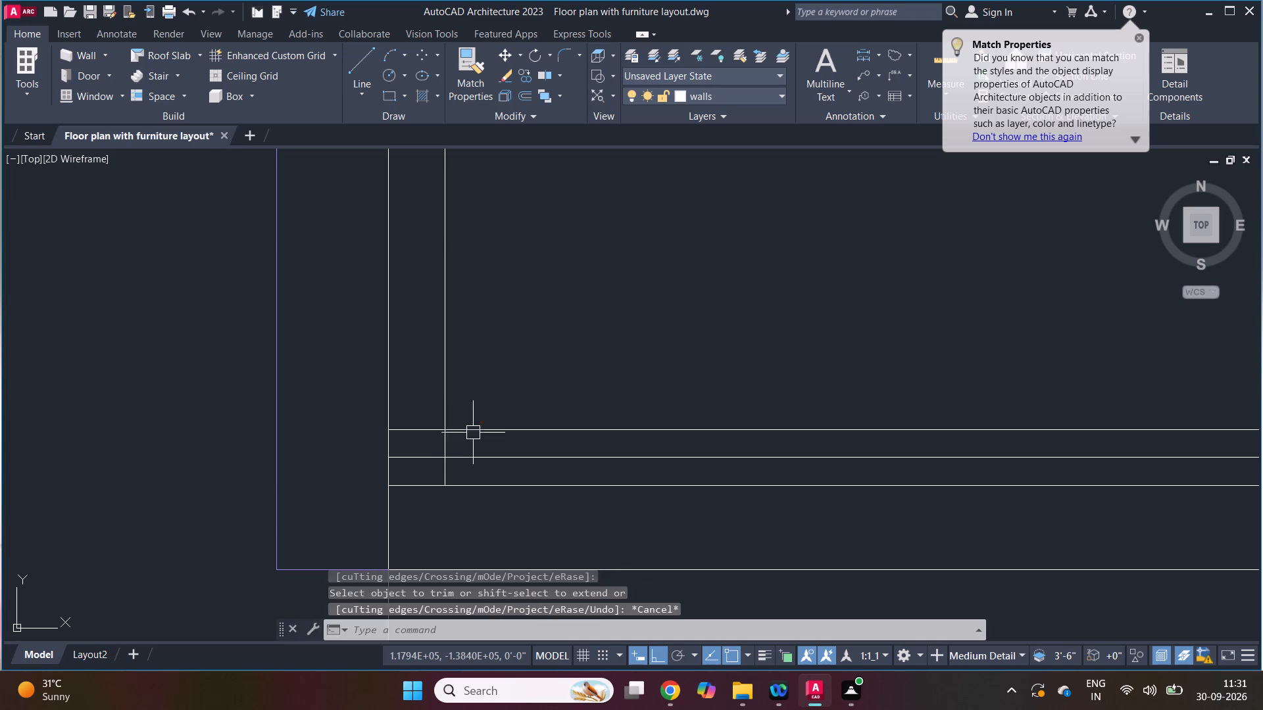
{"action": "key", "text": "e"}
{"action": "key", "text": "space"}
{"action": "left_click", "coordinate": [472, 452]}
{"action": "key", "text": "space"}
{"action": "key", "text": "Escape"}
{"action": "type", "text": "e"}
{"action": "key", "text": "space"}
{"action": "left_click", "coordinate": [474, 455]}
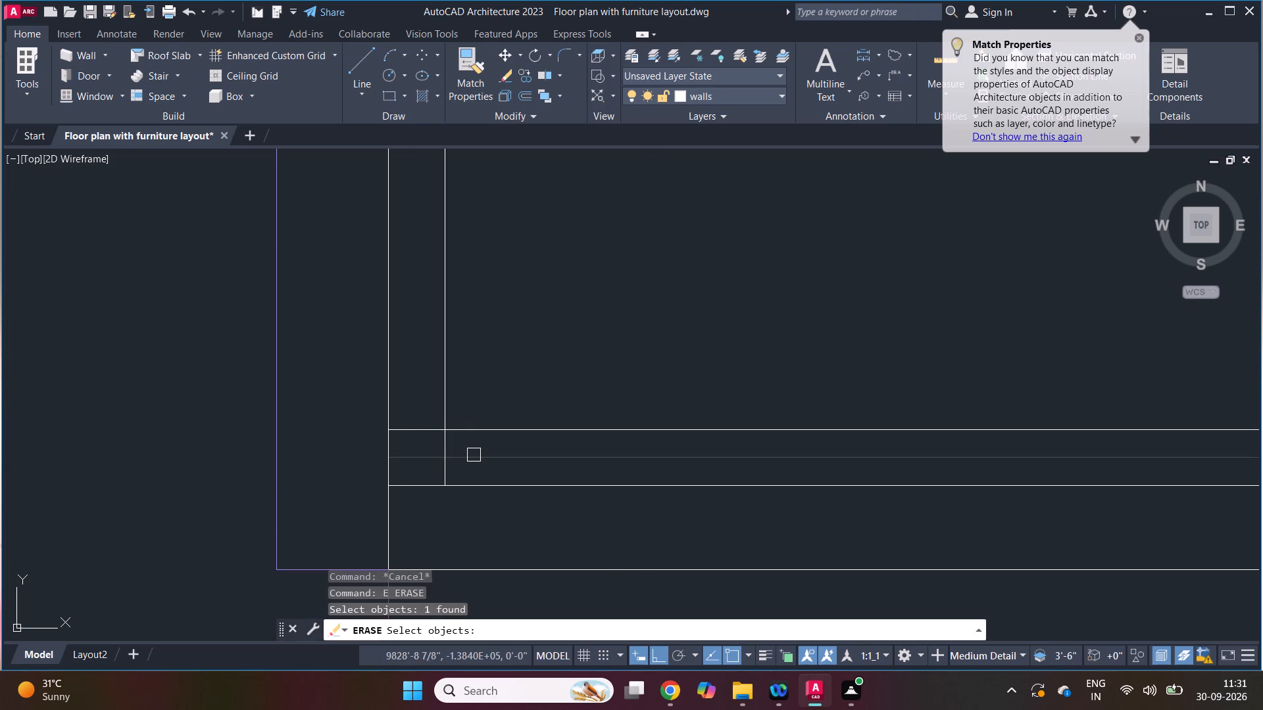
{"action": "key", "text": "space"}
{"action": "key", "text": "Escape"}
Trim the remaining offset line inside the living room, leaving only the part across the parking-side wall's thickness.
{"action": "type", "text": "tr"}
{"action": "key", "text": "space"}
{"action": "key", "text": "space"}
{"action": "left_click", "coordinate": [473, 429]}
{"action": "key", "text": "Escape"}
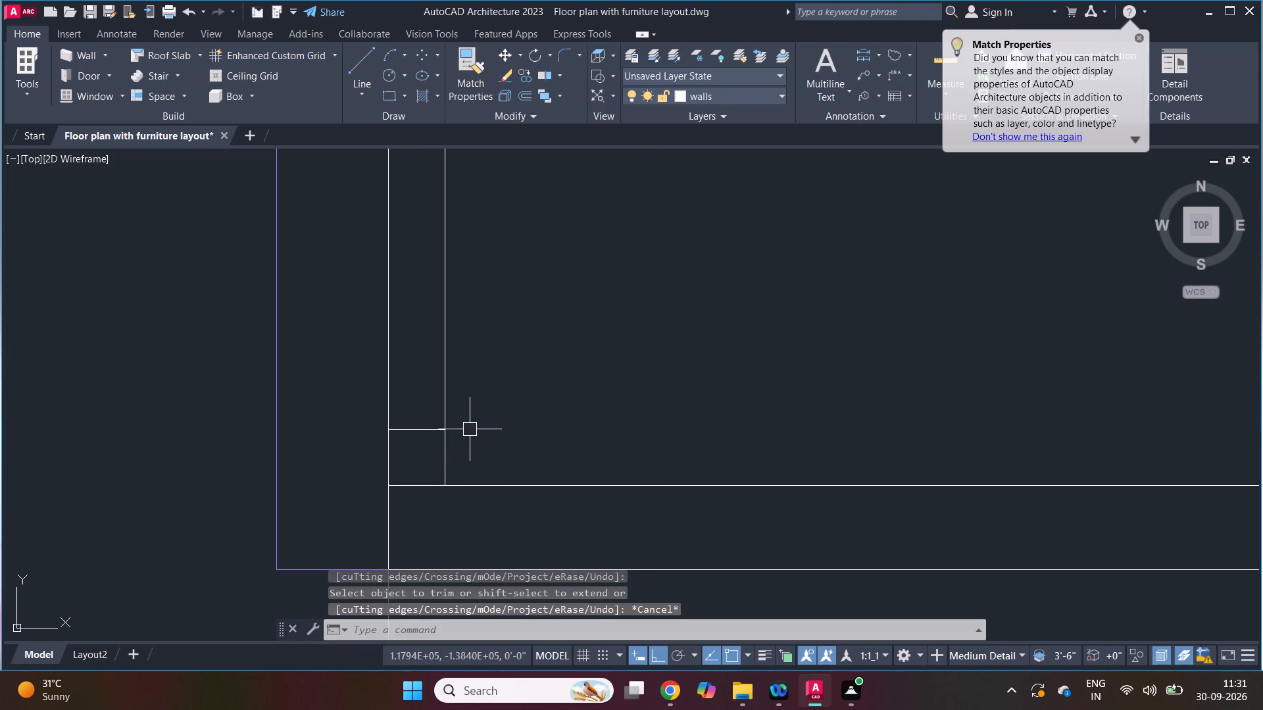
{"action": "scroll", "coordinate": [462, 437], "scroll_direction": "down", "scroll_amount": 2}
Trim the extended bottom wall line back to the living room's inner corner.
{"action": "key", "text": "t"}
{"action": "key", "text": "r"}
{"action": "key", "text": "space"}
{"action": "key", "text": "space"}
{"action": "scroll", "coordinate": [451, 450], "scroll_direction": "up", "scroll_amount": 2}
{"action": "left_click", "coordinate": [439, 471]}
{"action": "key", "text": "Escape"}
{"action": "scroll", "coordinate": [447, 477], "scroll_direction": "down", "scroll_amount": 3}
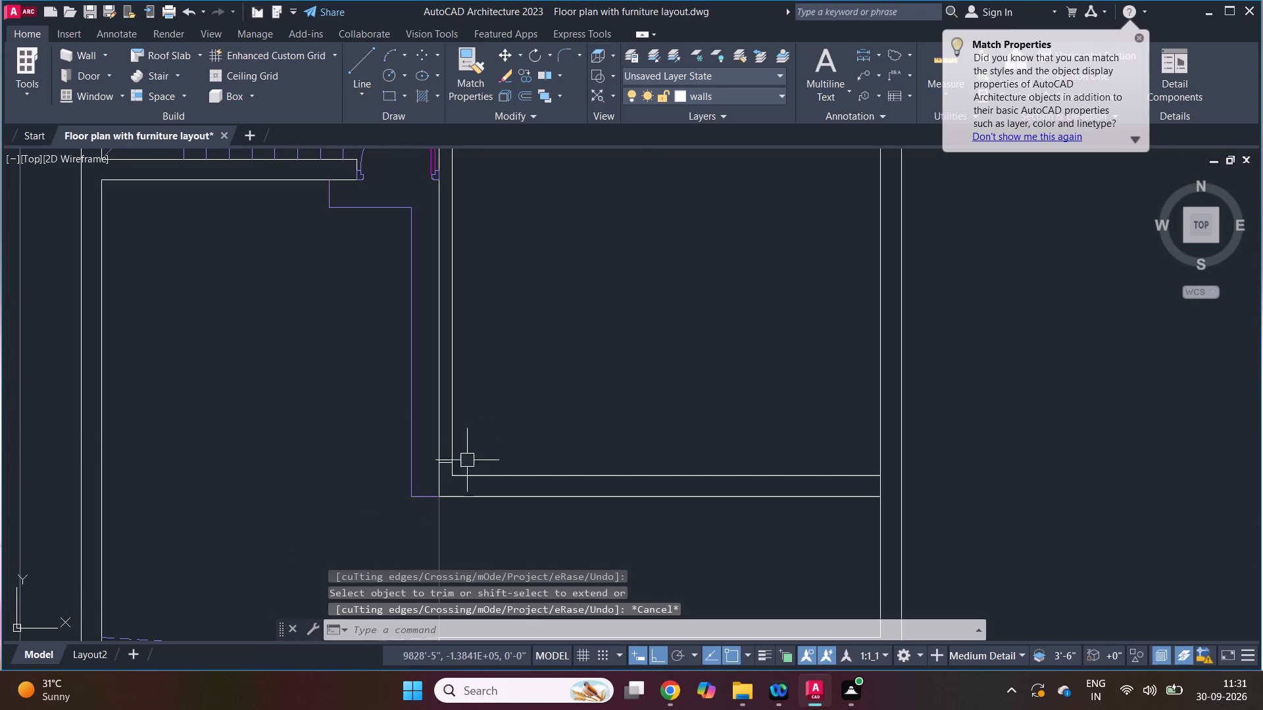
Offset the short line across the parking-side wall 36 inches upward to mark the entry door's other jamb.
{"action": "scroll", "coordinate": [482, 436], "scroll_direction": "up", "scroll_amount": 1}
{"action": "type", "text": "z"}
{"action": "key", "text": "space"}
{"action": "key", "text": "3"}
{"action": "key", "text": "6"}
{"action": "key", "text": "space"}
{"action": "scroll", "coordinate": [432, 461], "scroll_direction": "up", "scroll_amount": 2}
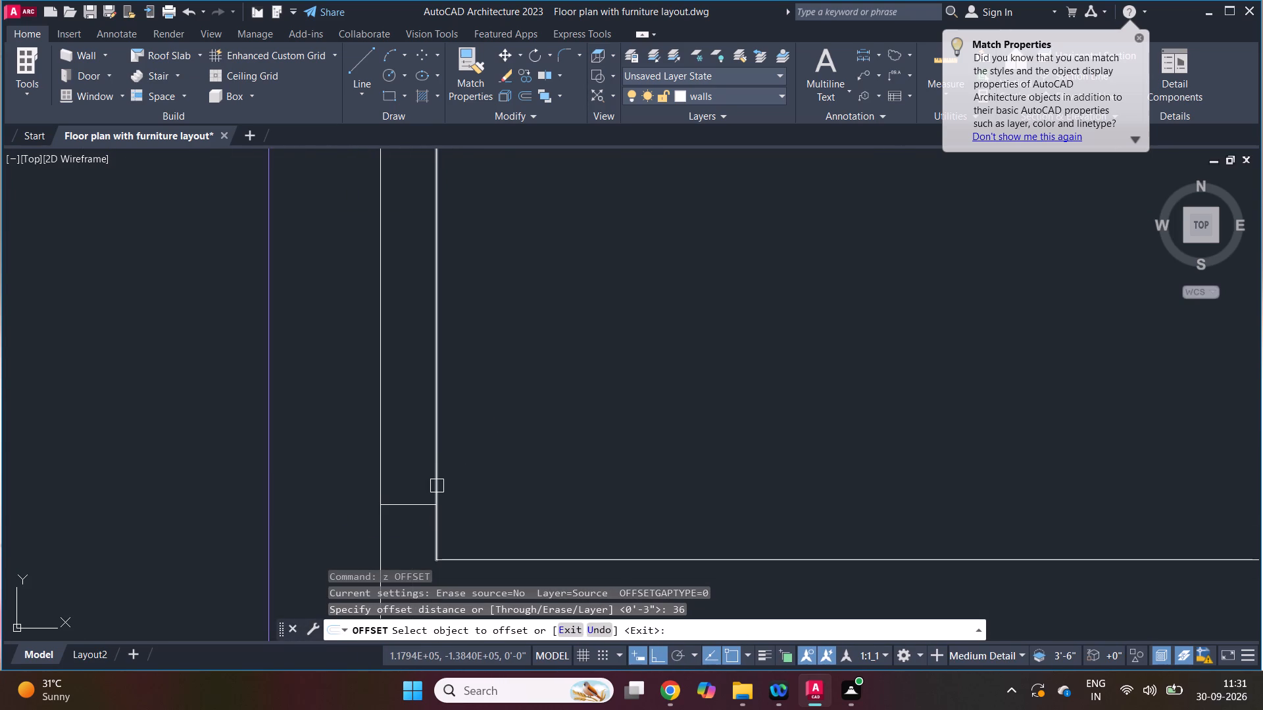
{"action": "left_click", "coordinate": [418, 503]}
{"action": "left_click", "coordinate": [418, 471]}
{"action": "key", "text": "Escape"}
Trim both parking-side wall lines between the two jamb lines to open the entry doorway.
{"action": "scroll", "coordinate": [421, 474], "scroll_direction": "down", "scroll_amount": 2}
{"action": "key", "text": "t"}
{"action": "key", "text": "r"}
{"action": "key", "text": "space"}
{"action": "key", "text": "space"}
{"action": "left_click", "coordinate": [433, 431]}
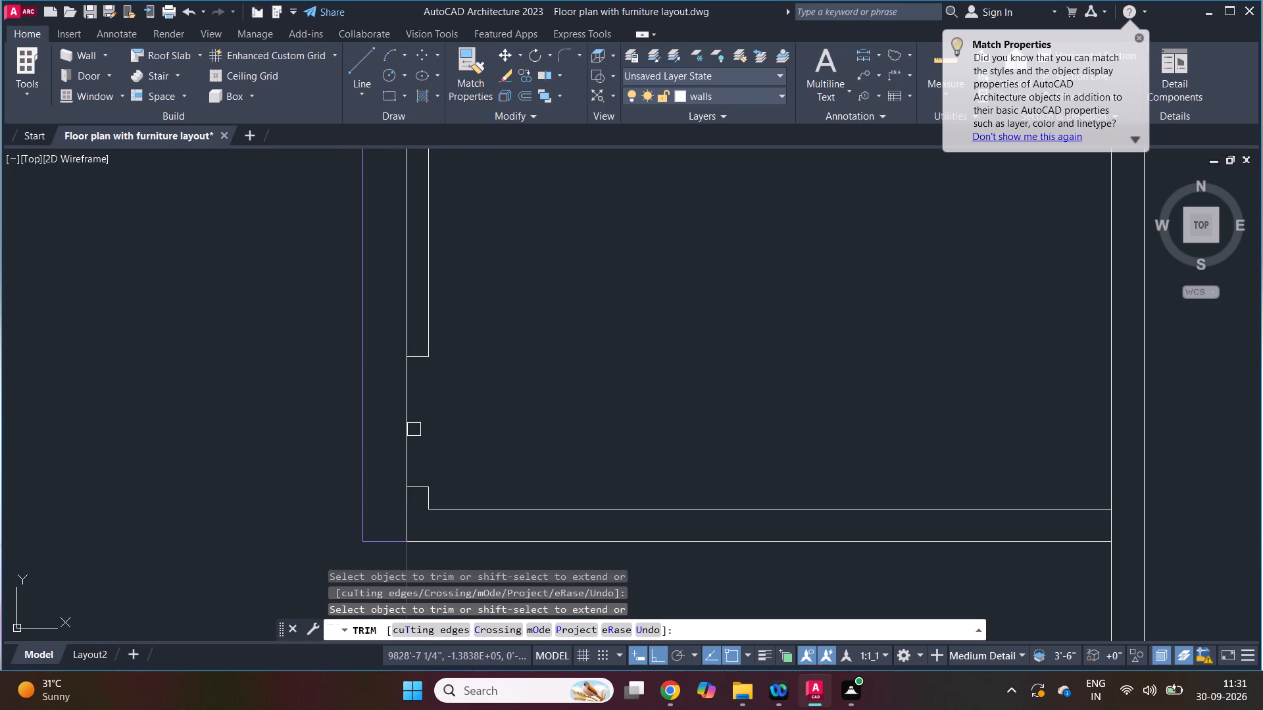
{"action": "left_click", "coordinate": [405, 431]}
{"action": "key", "text": "Escape"}
Copy the door below the stair down beside the new entry opening.
{"action": "scroll", "coordinate": [426, 452], "scroll_direction": "down", "scroll_amount": 4}
{"action": "key", "text": "c"}
{"action": "key", "text": "p"}
{"action": "key", "text": "space"}
{"action": "scroll", "coordinate": [410, 414], "scroll_direction": "up", "scroll_amount": 2}
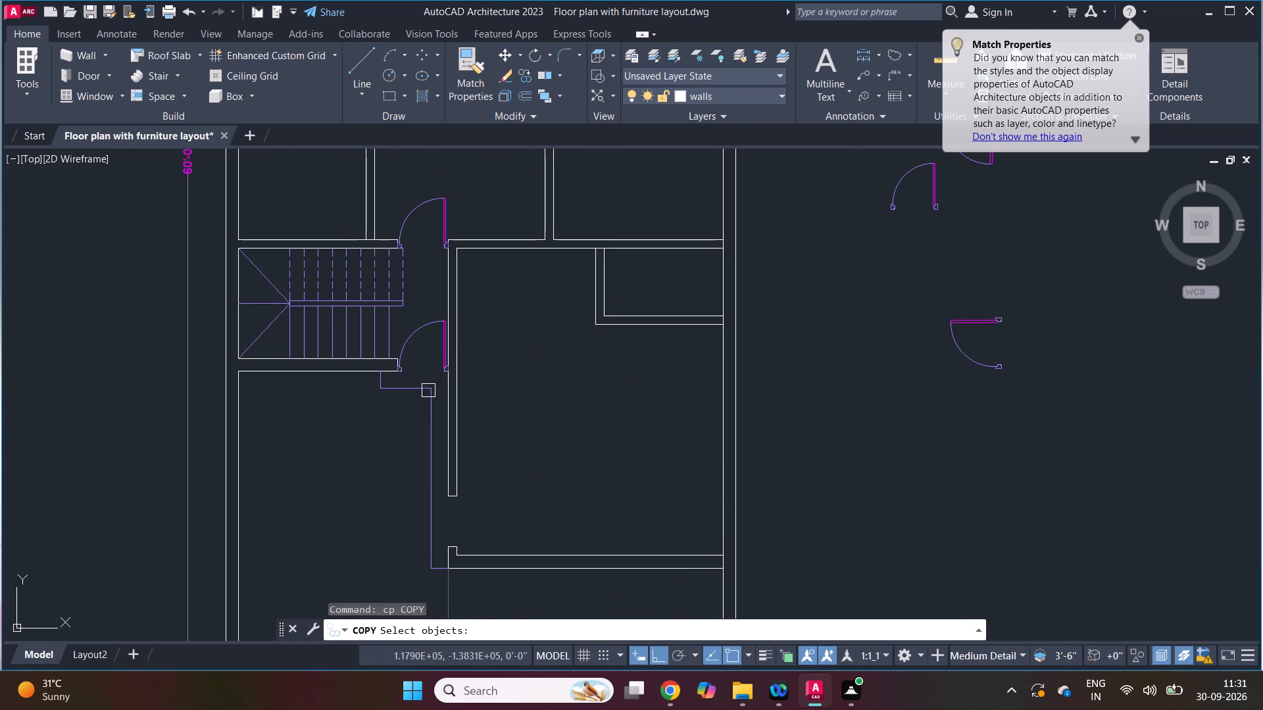
{"action": "left_click", "coordinate": [424, 323]}
{"action": "key", "text": "space"}
{"action": "left_click", "coordinate": [424, 344]}
{"action": "scroll", "coordinate": [420, 363], "scroll_direction": "down", "scroll_amount": 2}
{"action": "scroll", "coordinate": [409, 441], "scroll_direction": "up", "scroll_amount": 2}
{"action": "left_click", "coordinate": [412, 442]}
{"action": "key", "text": "Escape"}
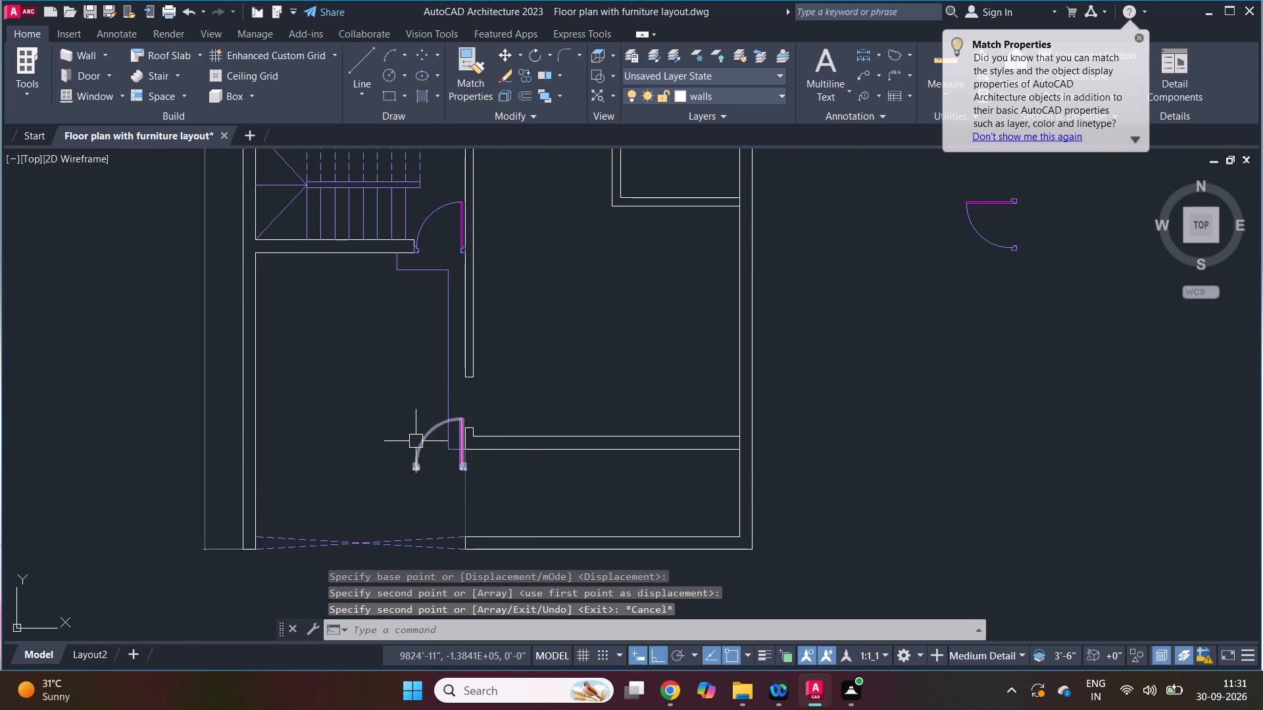
Rotate the copied entry door 90 degrees clockwise so its leaf lies horizontal.
{"action": "scroll", "coordinate": [428, 442], "scroll_direction": "up", "scroll_amount": 2}
{"action": "key", "text": "r"}
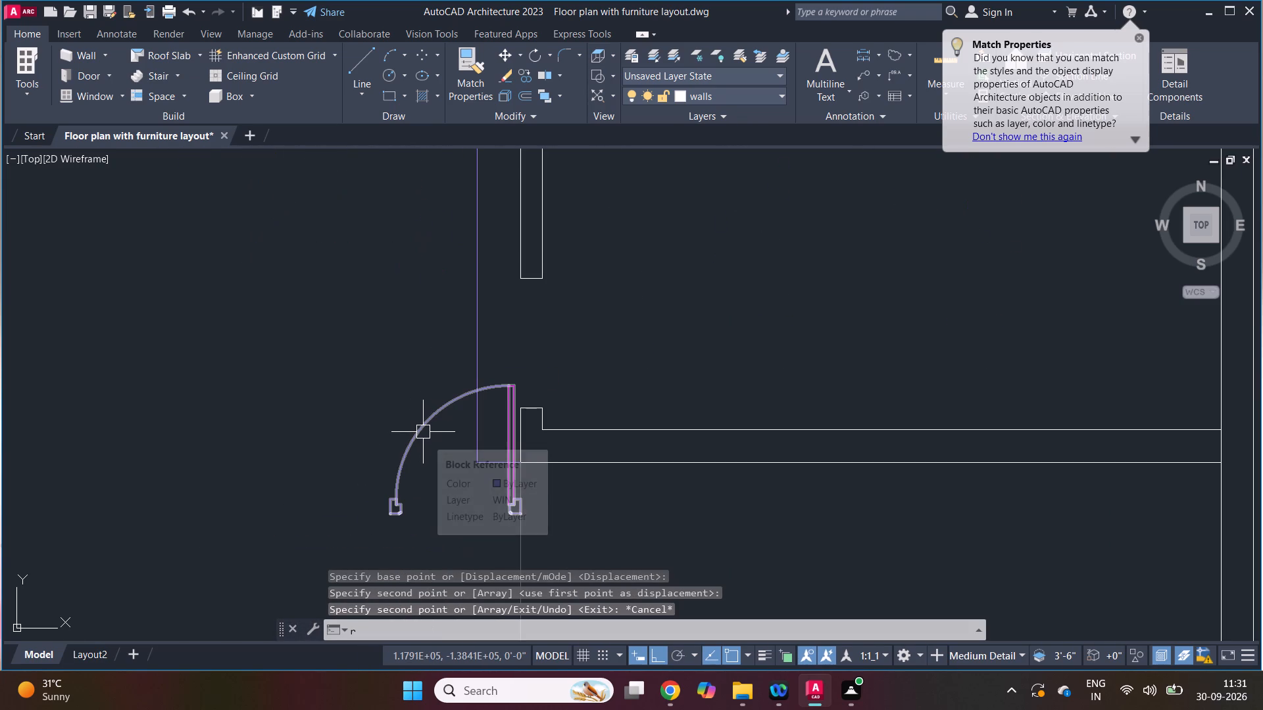
{"action": "type", "text": "o"}
{"action": "key", "text": "space"}
{"action": "left_click", "coordinate": [431, 417]}
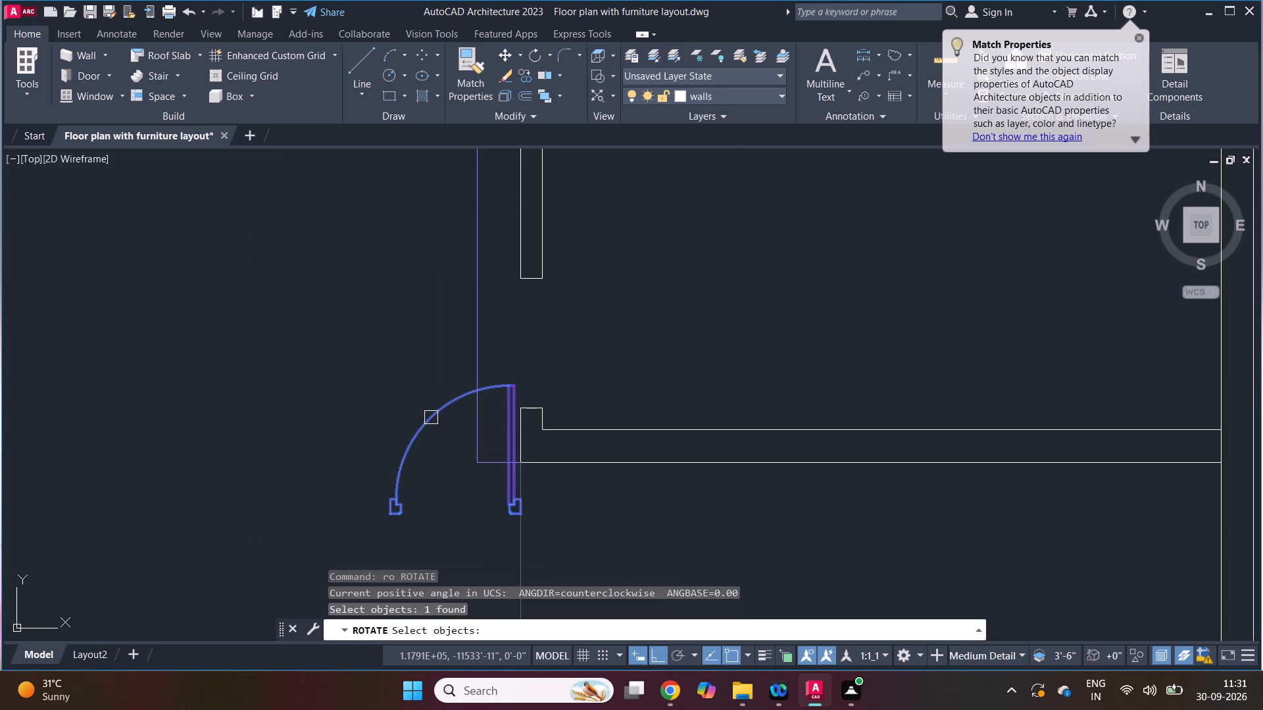
{"action": "key", "text": "space"}
{"action": "left_click", "coordinate": [437, 445]}
{"action": "left_click", "coordinate": [437, 451]}
{"action": "key", "text": "Escape"}
Move the rotated door by its lower outer jamb corner onto the lower corner of the entry opening.
{"action": "scroll", "coordinate": [436, 453], "scroll_direction": "down", "scroll_amount": 1}
{"action": "key", "text": "m"}
{"action": "key", "text": "space"}
{"action": "left_click", "coordinate": [410, 508]}
{"action": "left_click", "coordinate": [395, 489]}
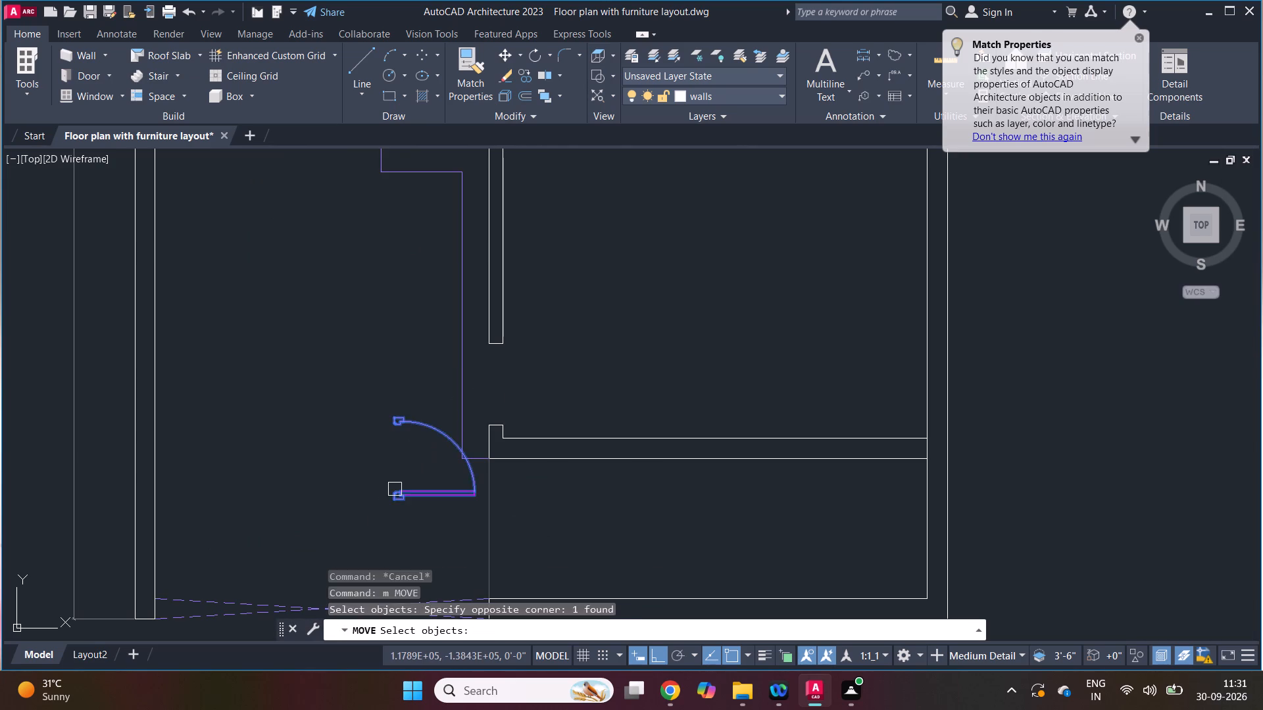
{"action": "key", "text": "space"}
{"action": "scroll", "coordinate": [396, 504], "scroll_direction": "up", "scroll_amount": 2}
{"action": "left_click", "coordinate": [391, 498]}
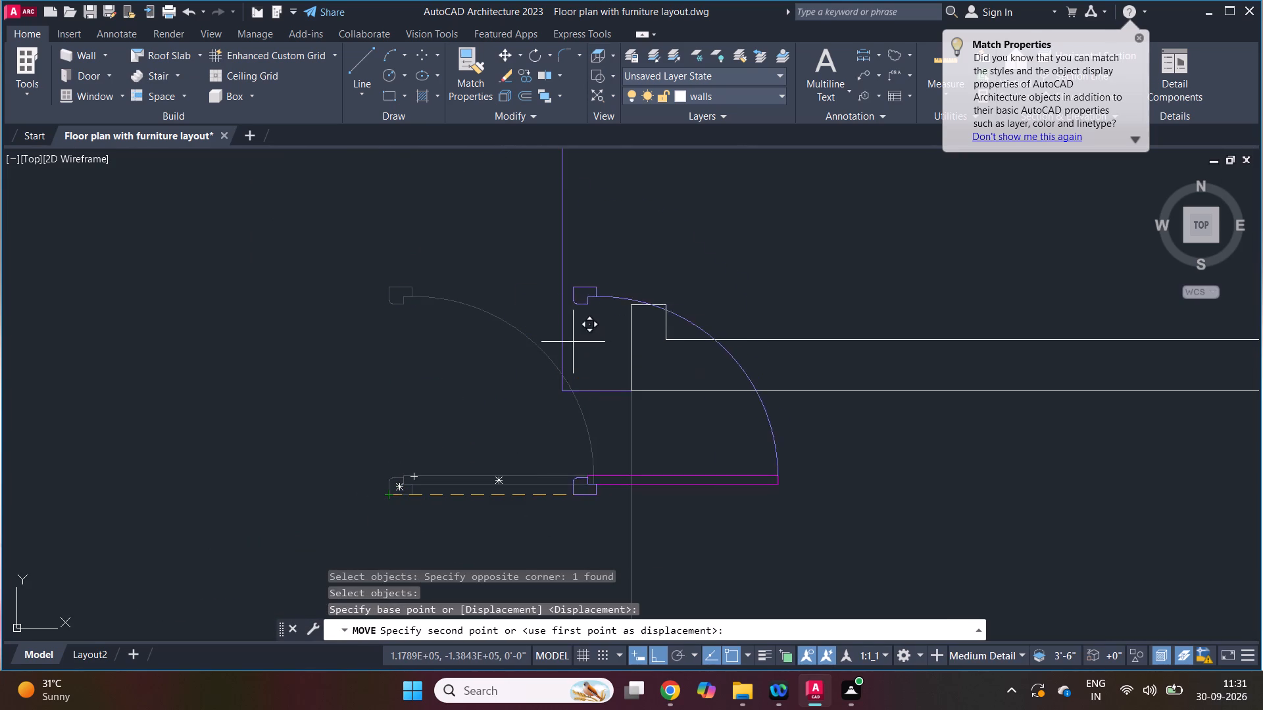
{"action": "left_click", "coordinate": [622, 308]}
{"action": "key", "text": "Escape"}
{"action": "scroll", "coordinate": [525, 432], "scroll_direction": "down", "scroll_amount": 2}
{"action": "key", "text": "Escape"}
{"action": "key", "text": "Escape"}
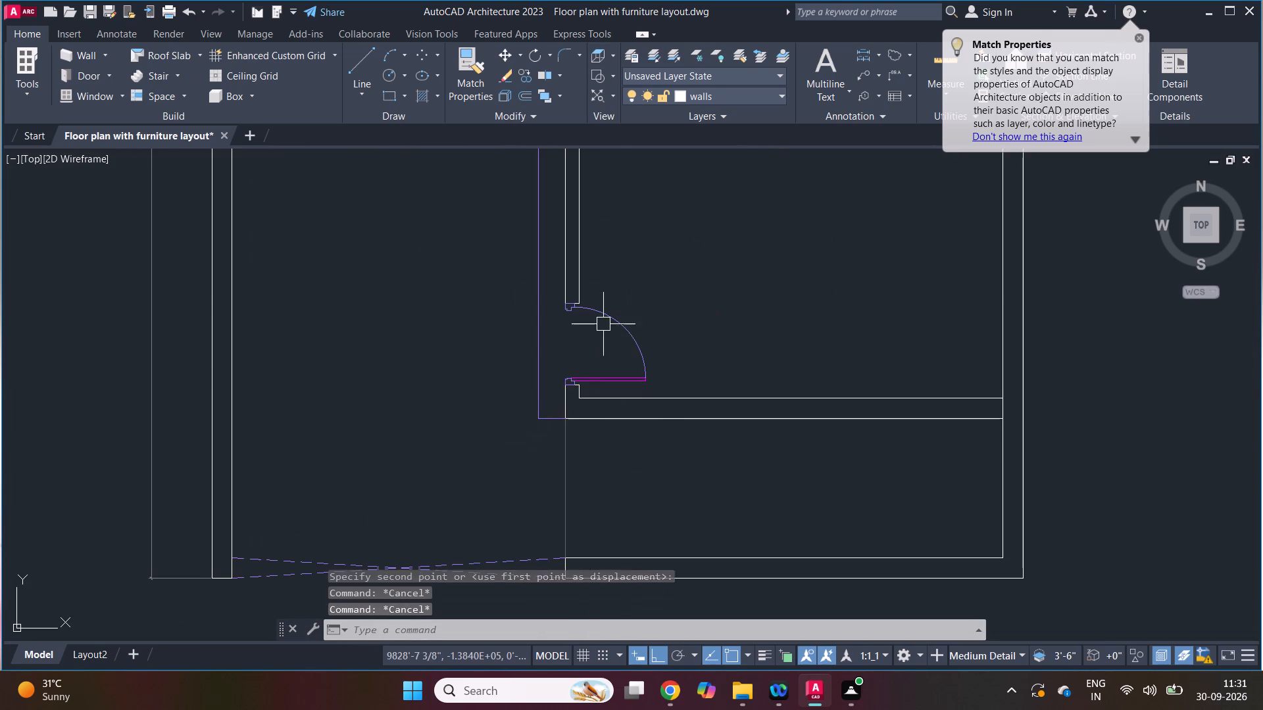
Trim the line segment crossing the junction of the living room's bottom wall and the right exterior wall.
{"action": "scroll", "coordinate": [605, 322], "scroll_direction": "up", "scroll_amount": 1}
{"action": "scroll", "coordinate": [545, 395], "scroll_direction": "down", "scroll_amount": 3}
{"action": "key", "text": "Escape"}
{"action": "scroll", "coordinate": [726, 398], "scroll_direction": "up", "scroll_amount": 3}
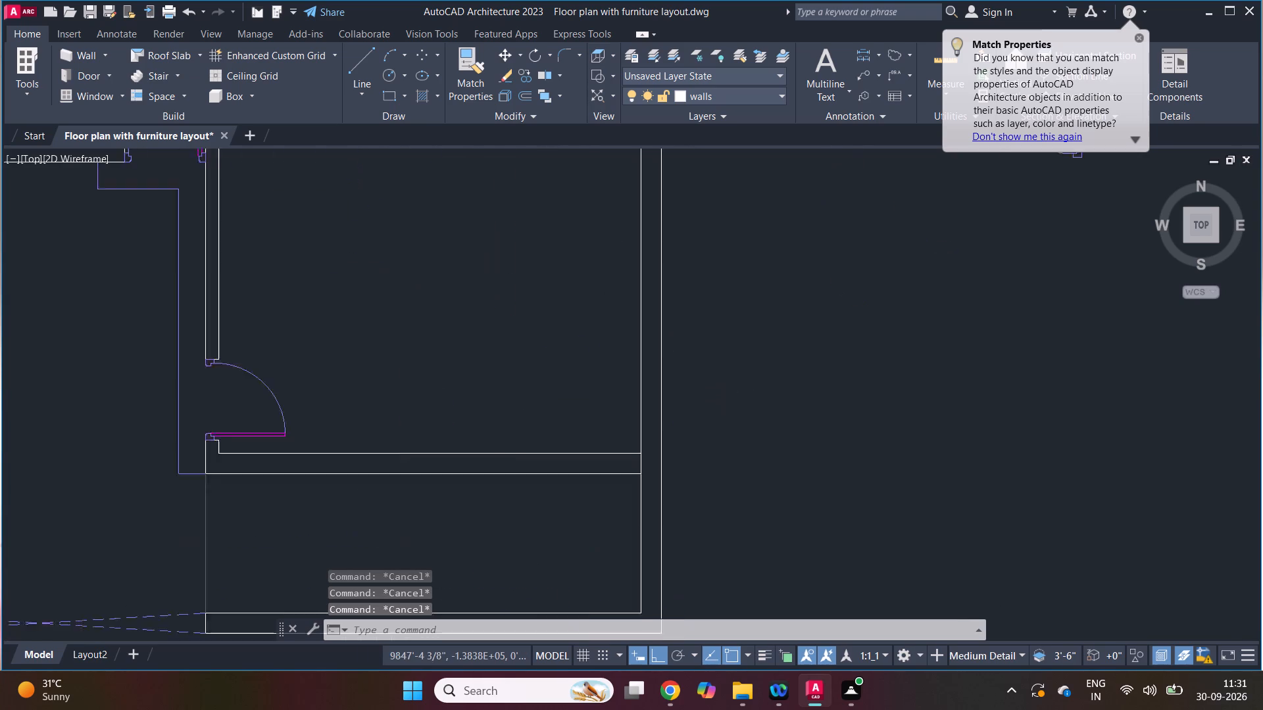
{"action": "key", "text": "t"}
{"action": "key", "text": "r"}
{"action": "key", "text": "space"}
{"action": "key", "text": "space"}
{"action": "scroll", "coordinate": [586, 488], "scroll_direction": "up", "scroll_amount": 1}
{"action": "left_click", "coordinate": [589, 496]}
{"action": "key", "text": "Escape"}
{"action": "scroll", "coordinate": [626, 467], "scroll_direction": "down", "scroll_amount": 4}
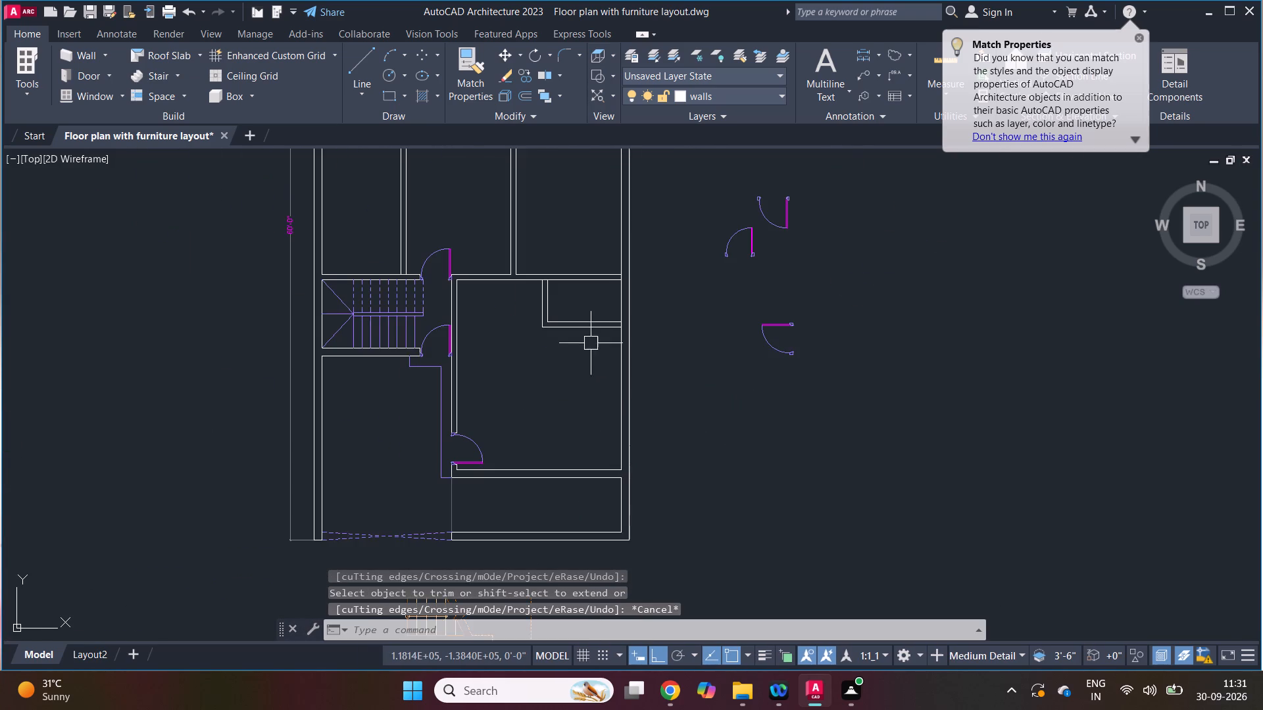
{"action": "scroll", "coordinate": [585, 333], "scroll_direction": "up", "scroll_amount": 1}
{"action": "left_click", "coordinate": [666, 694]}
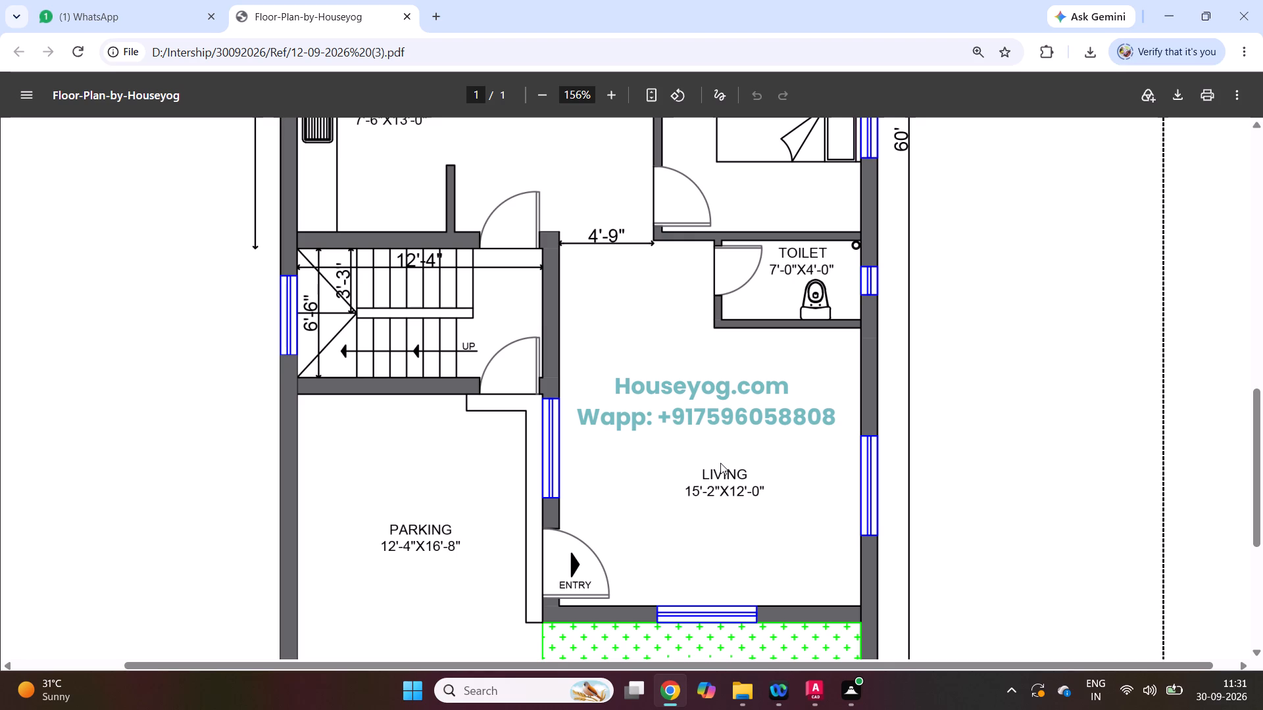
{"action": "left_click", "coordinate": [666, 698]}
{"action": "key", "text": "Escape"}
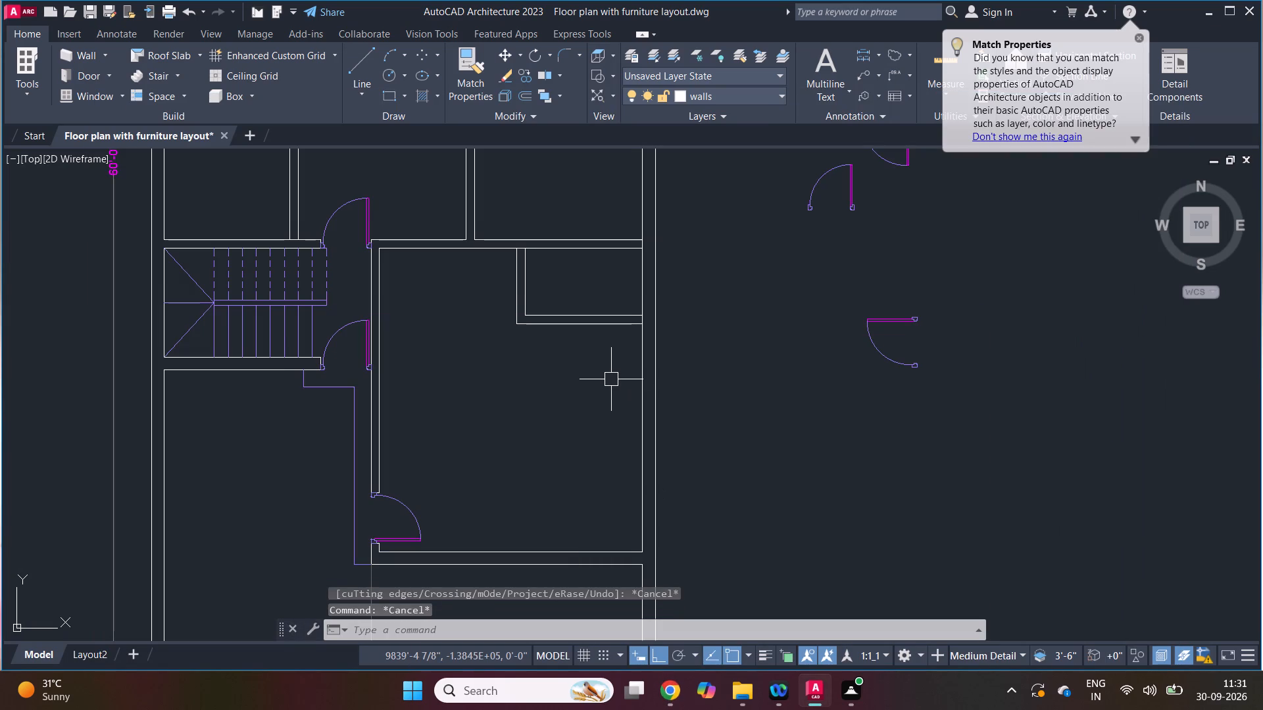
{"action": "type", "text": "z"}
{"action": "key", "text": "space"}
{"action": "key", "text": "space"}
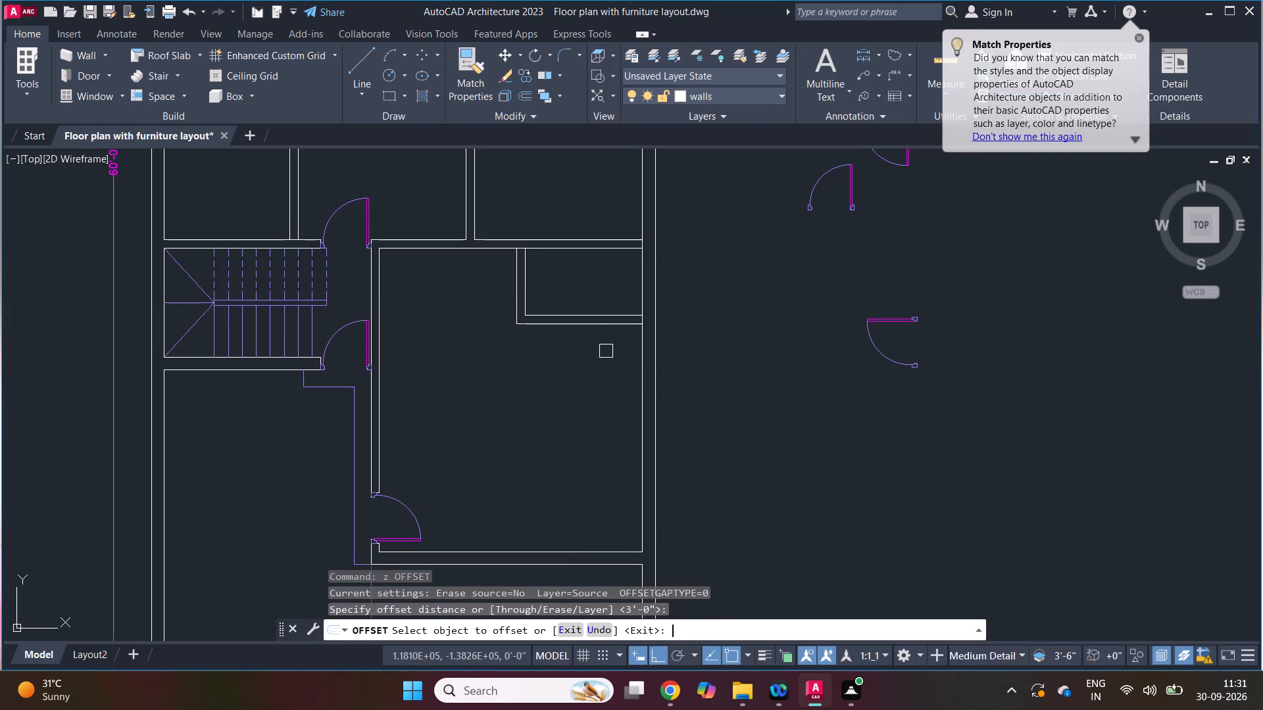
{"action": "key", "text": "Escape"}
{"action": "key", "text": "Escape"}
Offset the inner line of the wall above the living room and toilet 6 inches downward.
{"action": "type", "text": "z 6"}
{"action": "key", "text": "space"}
{"action": "scroll", "coordinate": [529, 280], "scroll_direction": "up", "scroll_amount": 2}
{"action": "left_click", "coordinate": [556, 197]}
{"action": "left_click", "coordinate": [555, 224]}
{"action": "key", "text": "Escape"}
{"action": "scroll", "coordinate": [576, 321], "scroll_direction": "down", "scroll_amount": 1}
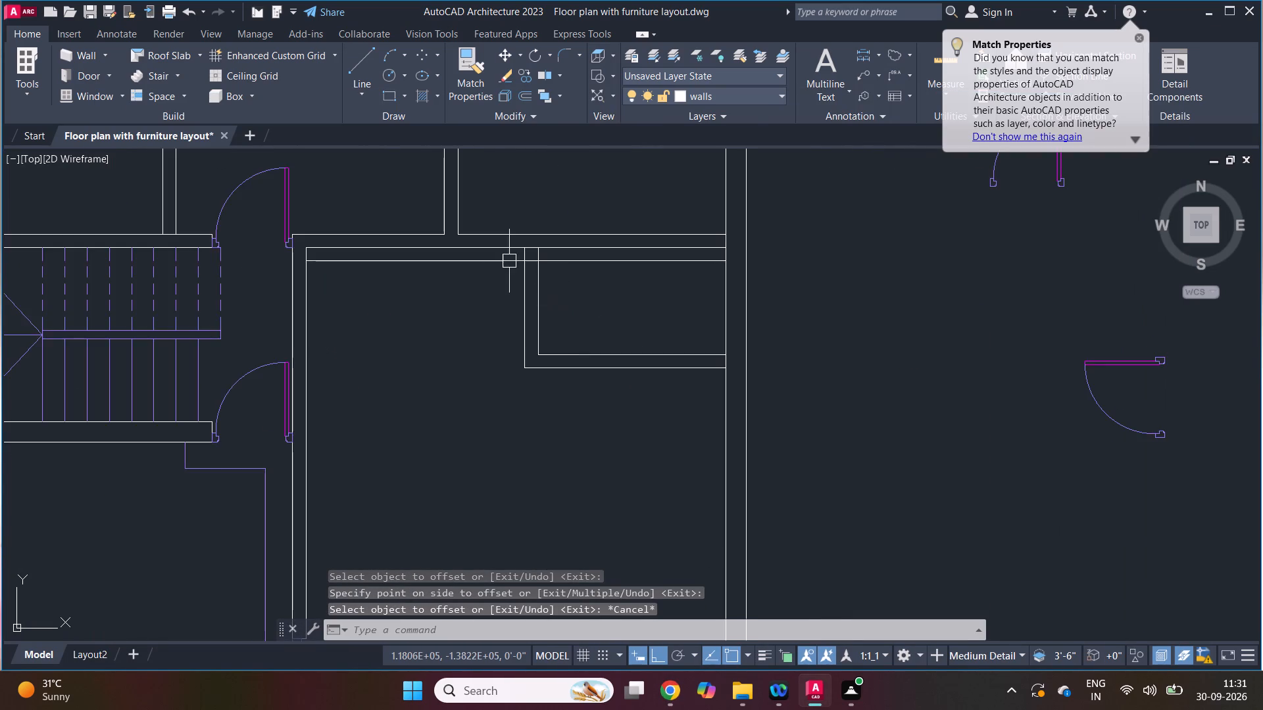
Check the toilet door in the reference PDF and offset the new line 30 inches farther down across the toilet wall.
{"action": "scroll", "coordinate": [490, 216], "scroll_direction": "up", "scroll_amount": 3}
{"action": "left_click", "coordinate": [664, 690]}
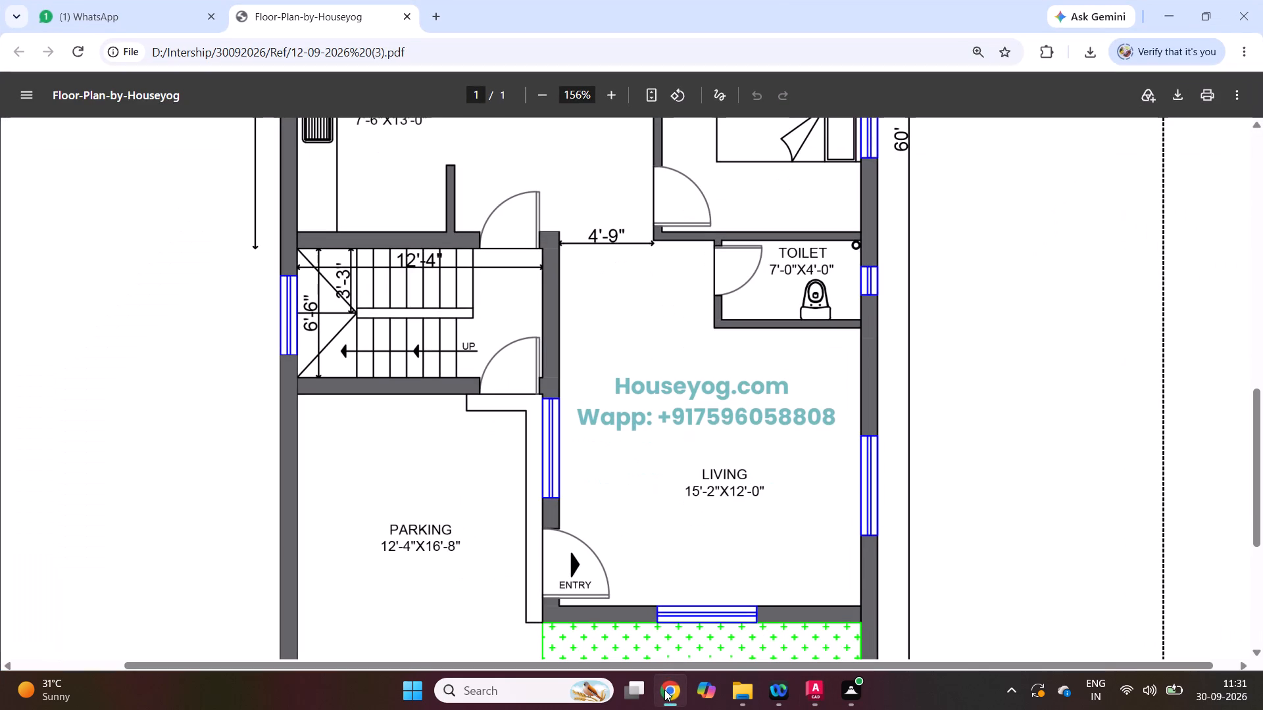
{"action": "left_click", "coordinate": [664, 690]}
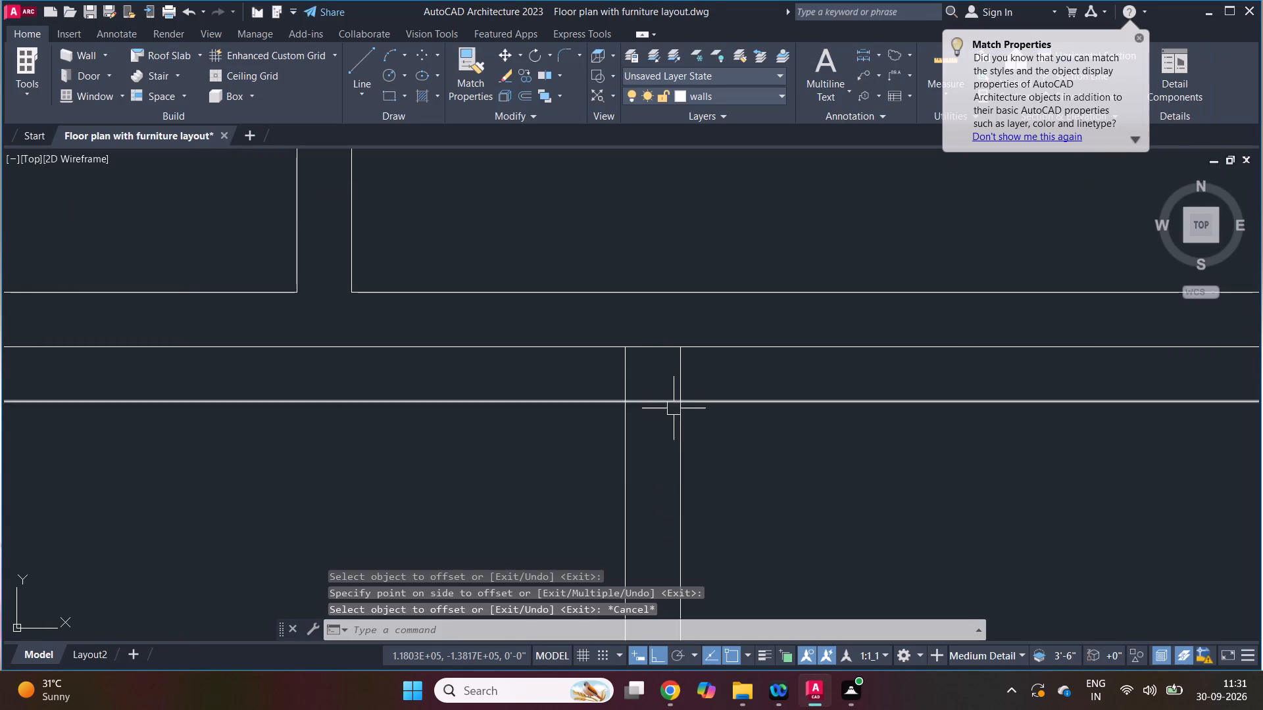
{"action": "key", "text": "z"}
{"action": "key", "text": "space"}
{"action": "key", "text": "3"}
{"action": "type", "text": "0"}
{"action": "key", "text": "space"}
{"action": "scroll", "coordinate": [691, 364], "scroll_direction": "down", "scroll_amount": 3}
{"action": "scroll", "coordinate": [712, 375], "scroll_direction": "up", "scroll_amount": 1}
{"action": "left_click", "coordinate": [716, 374]}
{"action": "left_click", "coordinate": [716, 392]}
{"action": "key", "text": "Escape"}
Trim the toilet's left wall between the two offset lines and remove their excess, leaving only the end caps of the door opening.
{"action": "type", "text": "tr"}
{"action": "key", "text": "space"}
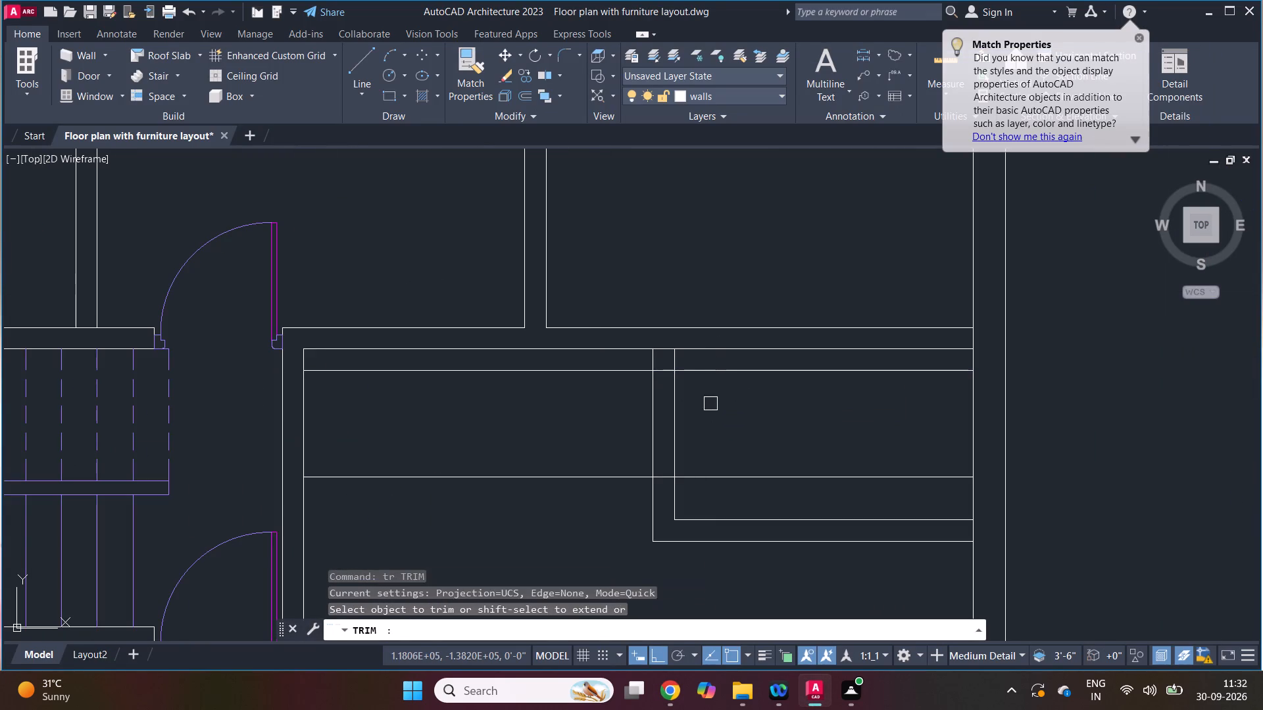
{"action": "key", "text": "space"}
{"action": "left_click_drag", "start_coordinate": [704, 416], "coordinate": [692, 422]}
{"action": "left_click", "coordinate": [630, 431]}
{"action": "left_click", "coordinate": [689, 437]}
{"action": "left_click", "coordinate": [693, 471]}
{"action": "left_click", "coordinate": [689, 483]}
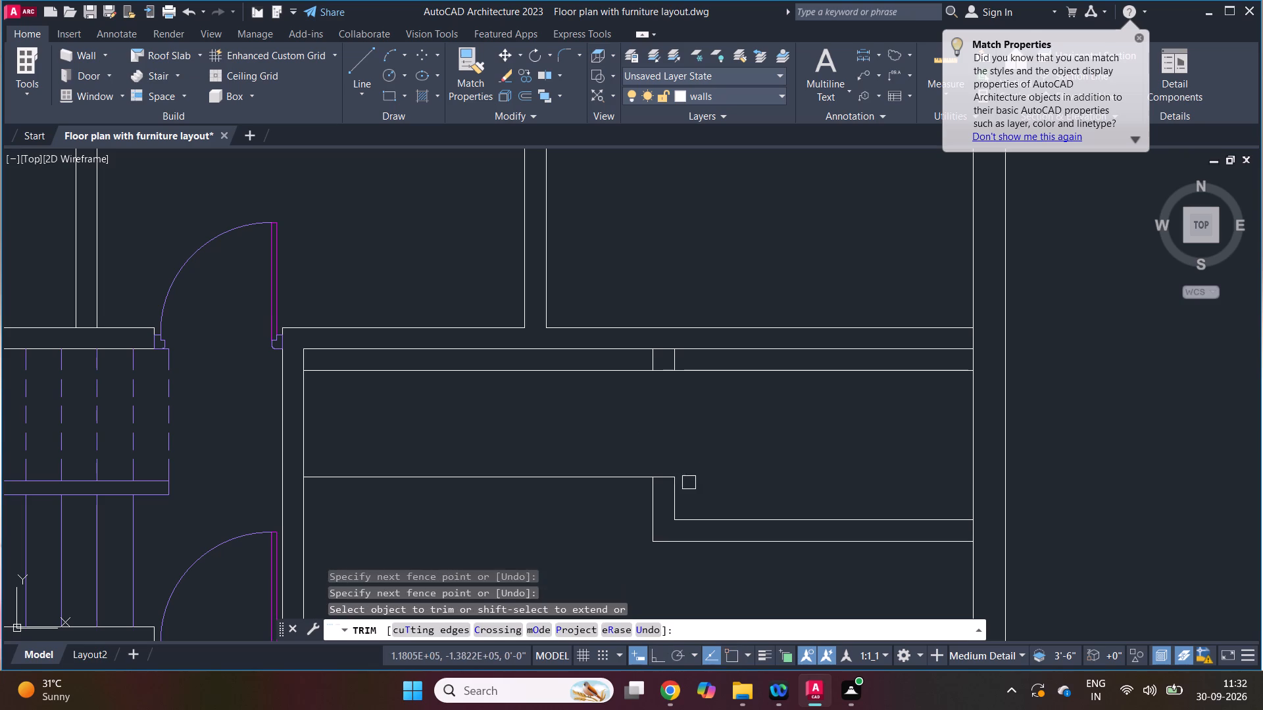
{"action": "left_click", "coordinate": [625, 478]}
{"action": "left_click", "coordinate": [642, 368]}
{"action": "left_click", "coordinate": [716, 371]}
{"action": "key", "text": "Escape"}
Trim the line segment between the upper wall stub of the toilet door opening and the wall above it.
{"action": "scroll", "coordinate": [678, 345], "scroll_direction": "up", "scroll_amount": 2}
{"action": "key", "text": "t"}
{"action": "key", "text": "r"}
{"action": "key", "text": "space"}
{"action": "key", "text": "space"}
{"action": "left_click", "coordinate": [644, 356]}
{"action": "key", "text": "Escape"}
{"action": "scroll", "coordinate": [644, 371], "scroll_direction": "down", "scroll_amount": 2}
{"action": "key", "text": "Escape"}
{"action": "key", "text": "Escape"}
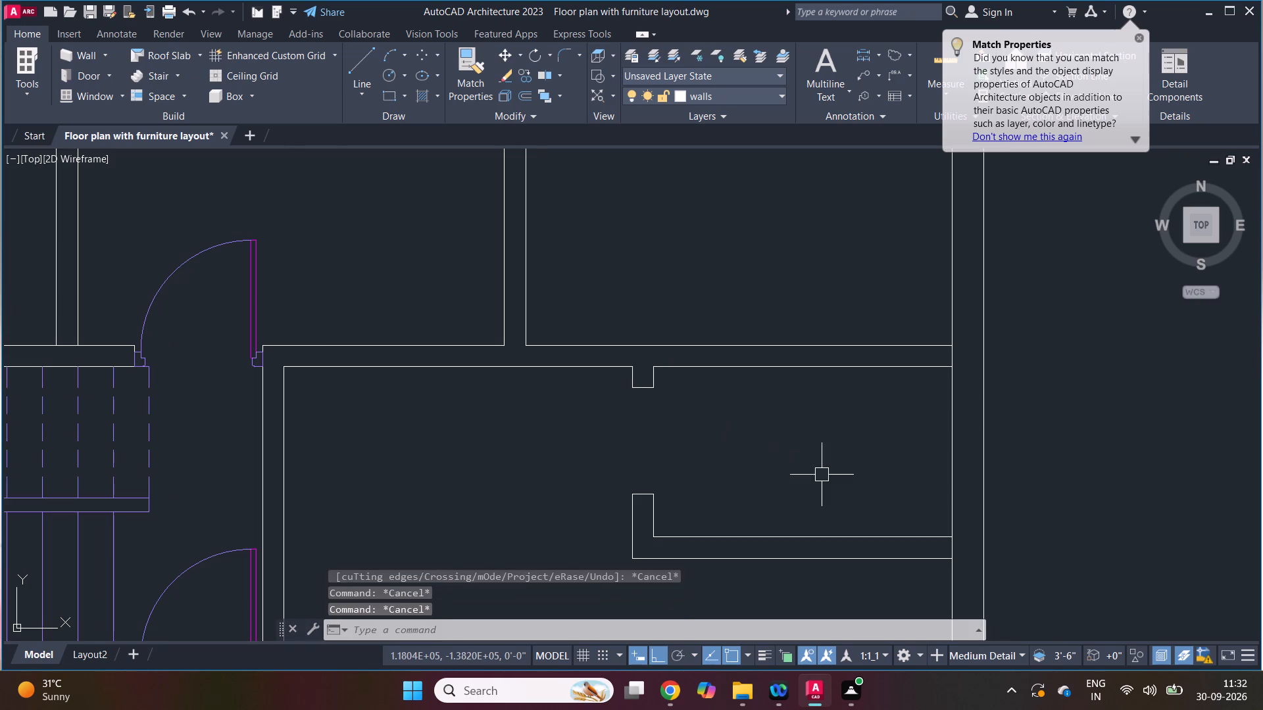
Trim the right exterior wall's inner line where the toilet's top and bottom walls join it.
{"action": "key", "text": "t"}
{"action": "key", "text": "r"}
{"action": "key", "text": "space"}
{"action": "key", "text": "space"}
{"action": "scroll", "coordinate": [943, 381], "scroll_direction": "up", "scroll_amount": 2}
{"action": "left_click", "coordinate": [954, 316]}
{"action": "scroll", "coordinate": [946, 319], "scroll_direction": "down", "scroll_amount": 3}
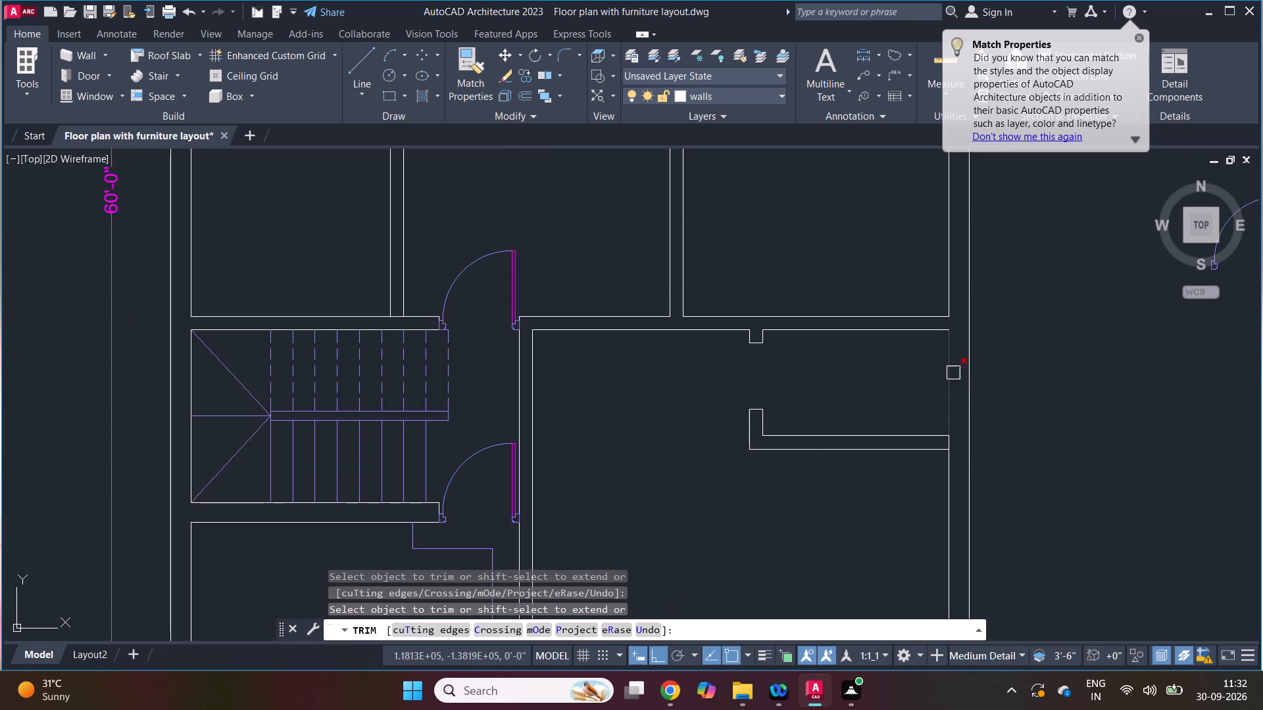
{"action": "scroll", "coordinate": [952, 417], "scroll_direction": "up", "scroll_amount": 3}
{"action": "left_click", "coordinate": [939, 517]}
{"action": "key", "text": "Escape"}
Save the drawing.
{"action": "scroll", "coordinate": [898, 513], "scroll_direction": "down", "scroll_amount": 3}
{"action": "scroll", "coordinate": [698, 449], "scroll_direction": "up", "scroll_amount": 1, "text": "ctrl"}
{"action": "key", "text": "ctrl+s"}
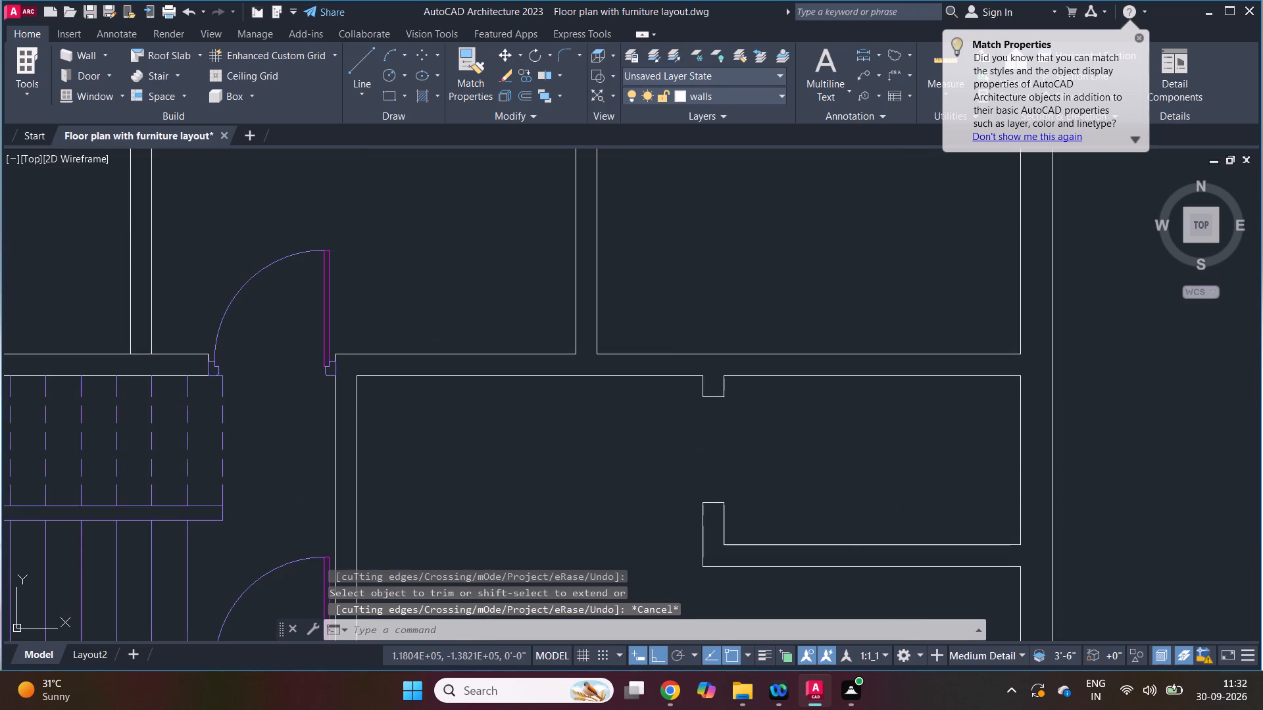
Copy the spare door with the upward leaf from outside the plan into the room above the toilet.
{"action": "scroll", "coordinate": [639, 448], "scroll_direction": "down", "scroll_amount": 3}
{"action": "key", "text": "c"}
{"action": "key", "text": "p"}
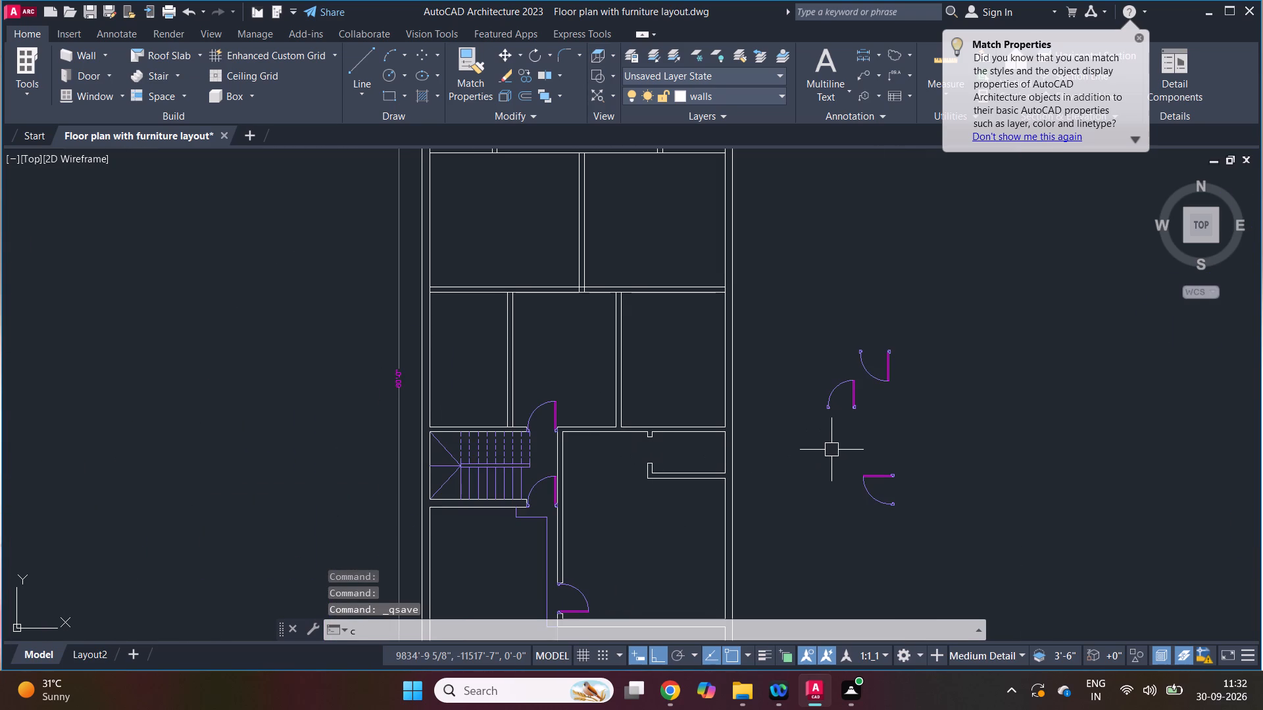
{"action": "key", "text": "space"}
{"action": "left_click", "coordinate": [849, 396]}
{"action": "key", "text": "space"}
{"action": "left_click", "coordinate": [847, 414]}
{"action": "scroll", "coordinate": [668, 452], "scroll_direction": "up", "scroll_amount": 3, "text": "shift"}
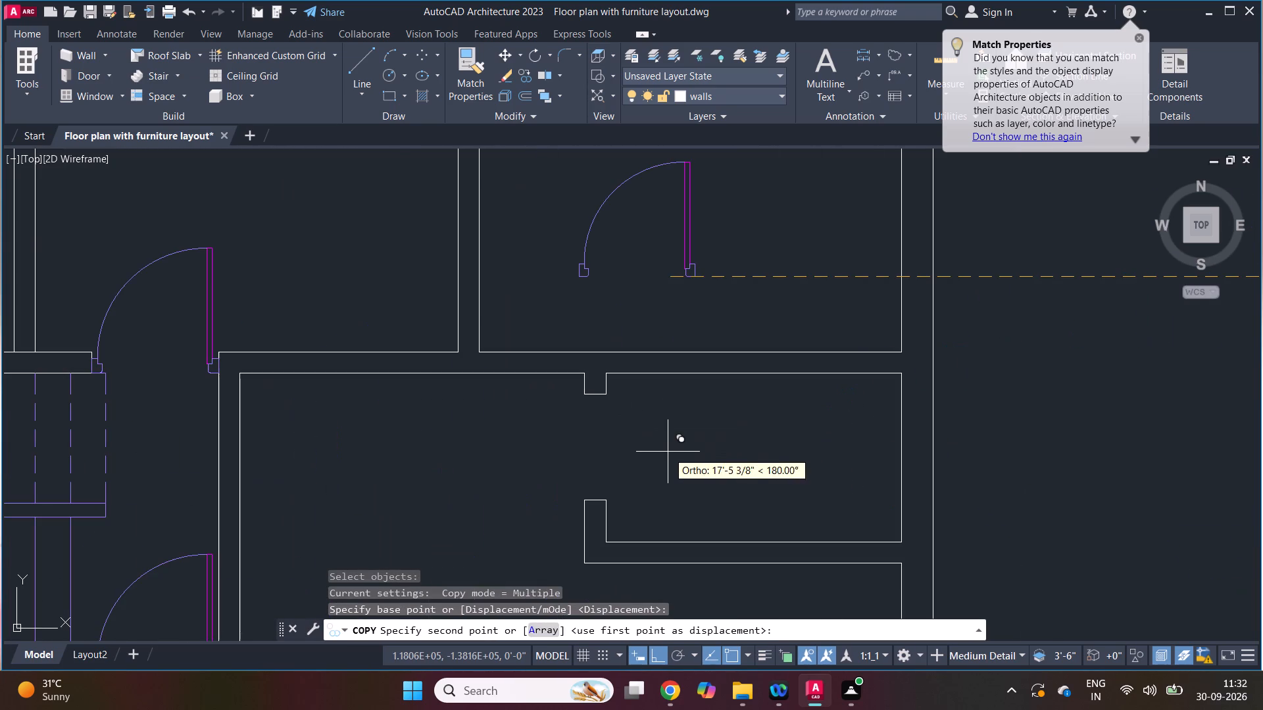
{"action": "left_click", "coordinate": [676, 456], "text": "shift"}
{"action": "key", "text": "Escape"}
Rotate the copied toilet door 90 degrees clockwise so its leaf lies horizontal.
{"action": "key", "text": "r"}
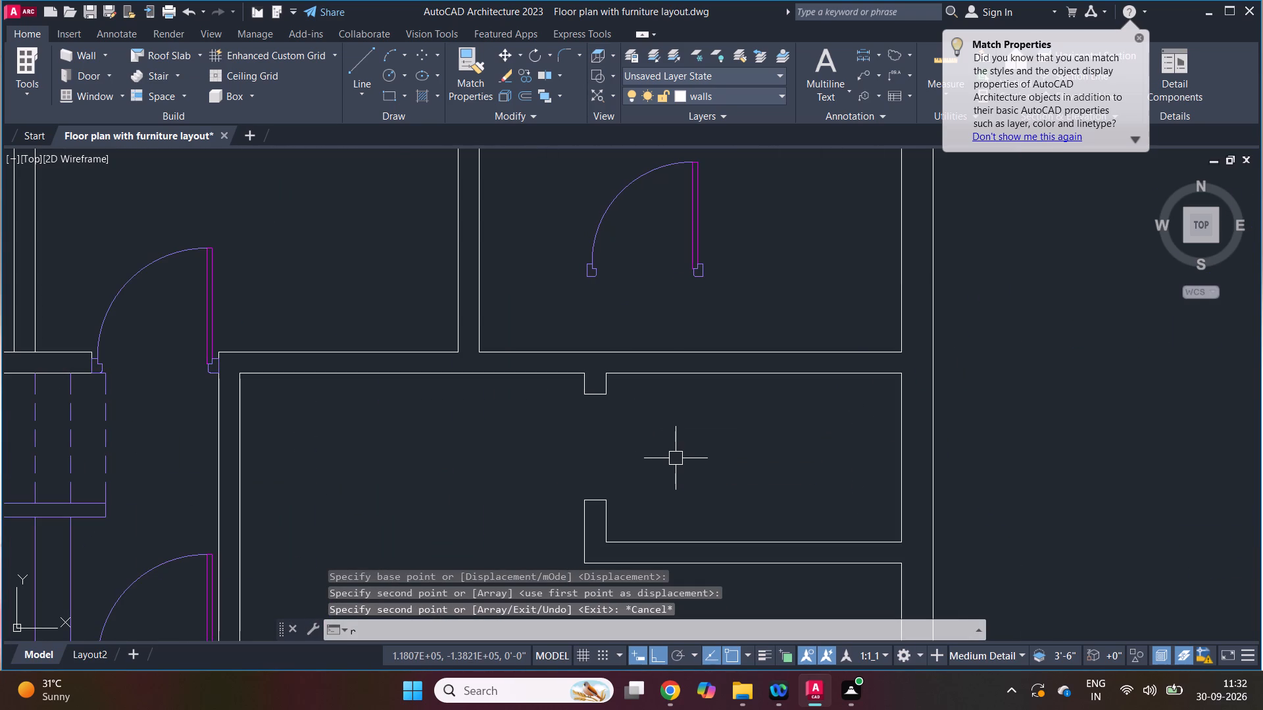
{"action": "key", "text": "o"}
{"action": "key", "text": "space"}
{"action": "left_click", "coordinate": [709, 265]}
{"action": "key", "text": "space"}
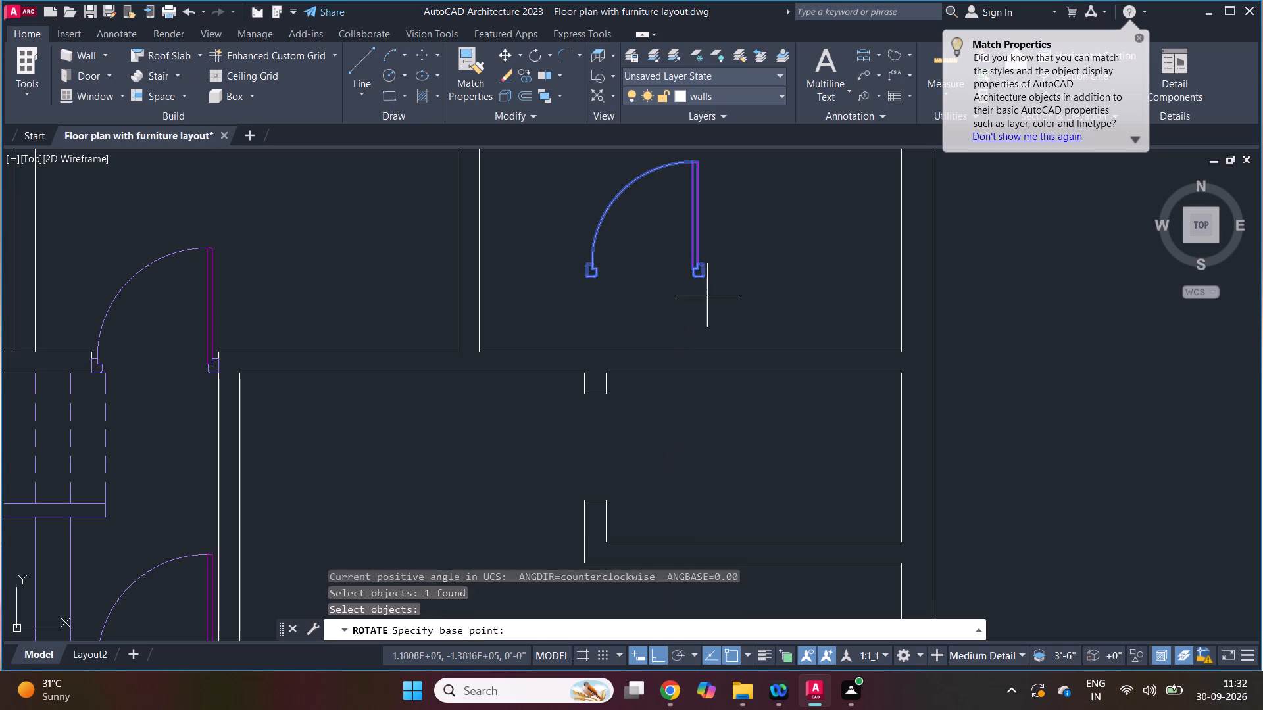
{"action": "left_click", "coordinate": [705, 306]}
{"action": "left_click", "coordinate": [705, 312]}
{"action": "key", "text": "Escape"}
Move the rotated door by its lower outer jamb corner onto the outer bottom corner of the toilet opening's upper wall stub.
{"action": "type", "text": "m"}
{"action": "key", "text": "space"}
{"action": "left_click", "coordinate": [747, 299]}
{"action": "scroll", "coordinate": [743, 295], "scroll_direction": "up", "scroll_amount": 2}
{"action": "key", "text": "space"}
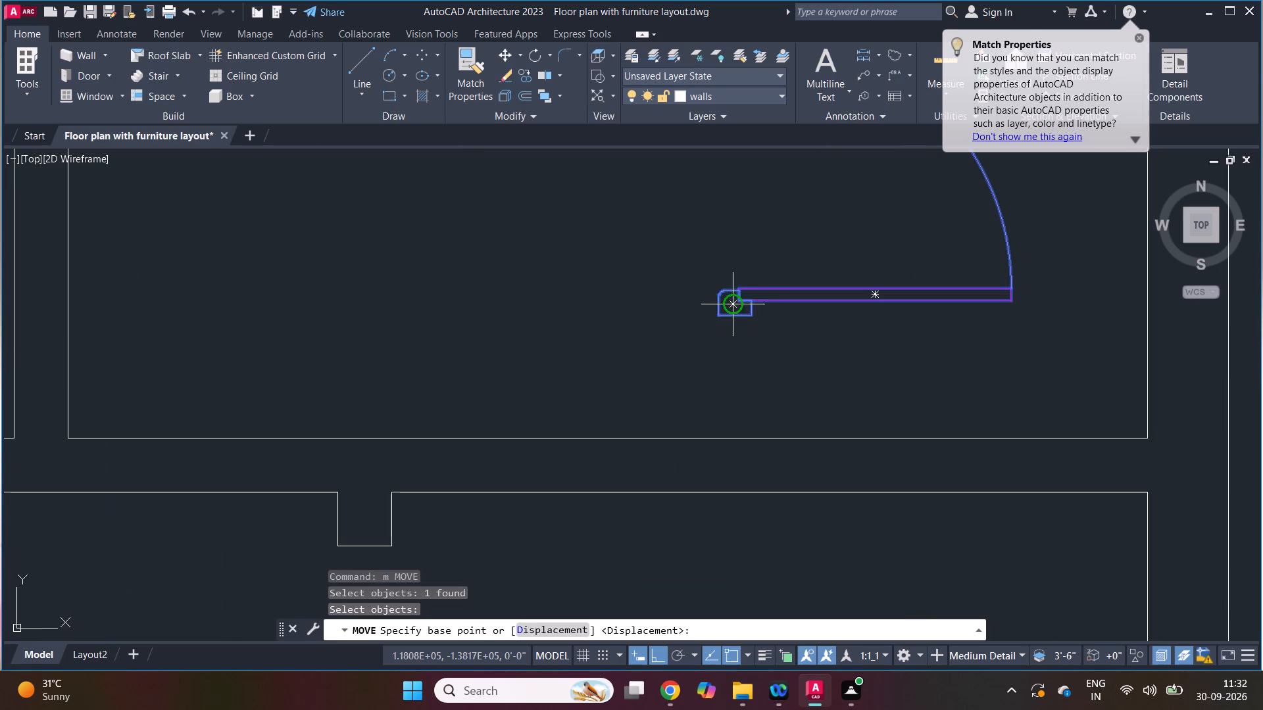
{"action": "left_click", "coordinate": [718, 316]}
{"action": "scroll", "coordinate": [730, 308], "scroll_direction": "down", "scroll_amount": 3}
{"action": "scroll", "coordinate": [637, 392], "scroll_direction": "up", "scroll_amount": 2}
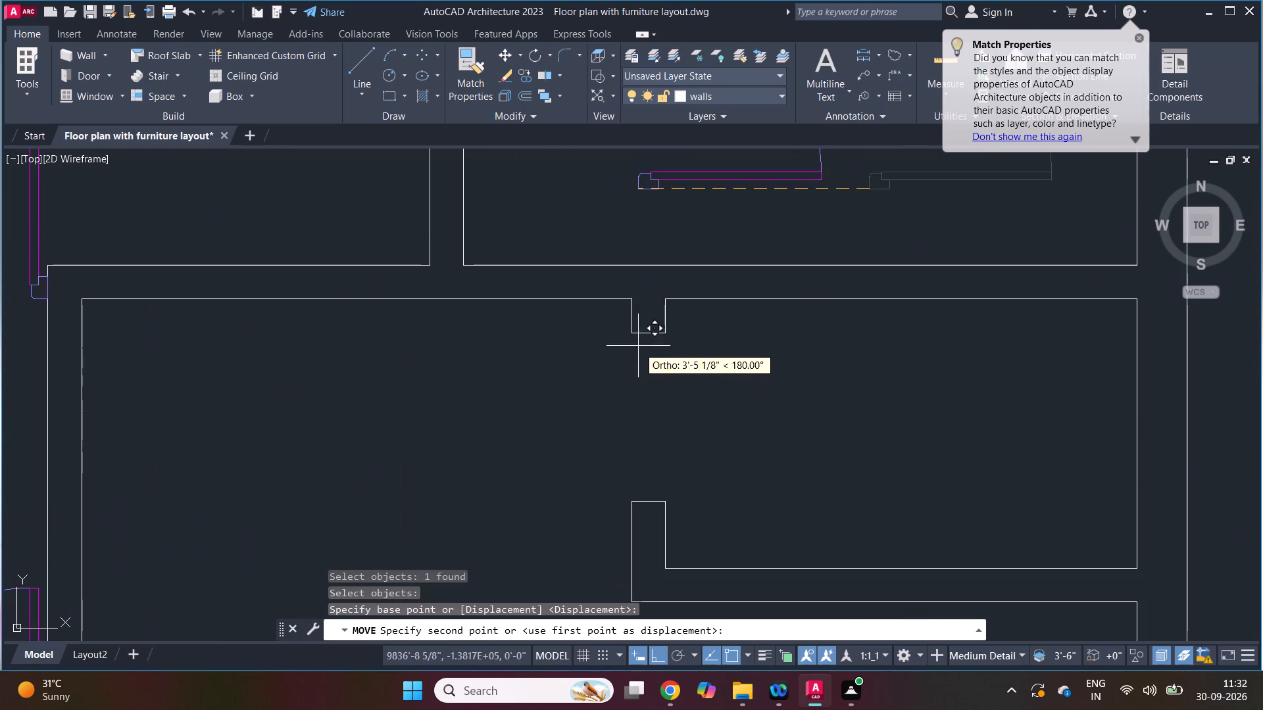
{"action": "left_click", "coordinate": [637, 336]}
{"action": "key", "text": "Escape"}
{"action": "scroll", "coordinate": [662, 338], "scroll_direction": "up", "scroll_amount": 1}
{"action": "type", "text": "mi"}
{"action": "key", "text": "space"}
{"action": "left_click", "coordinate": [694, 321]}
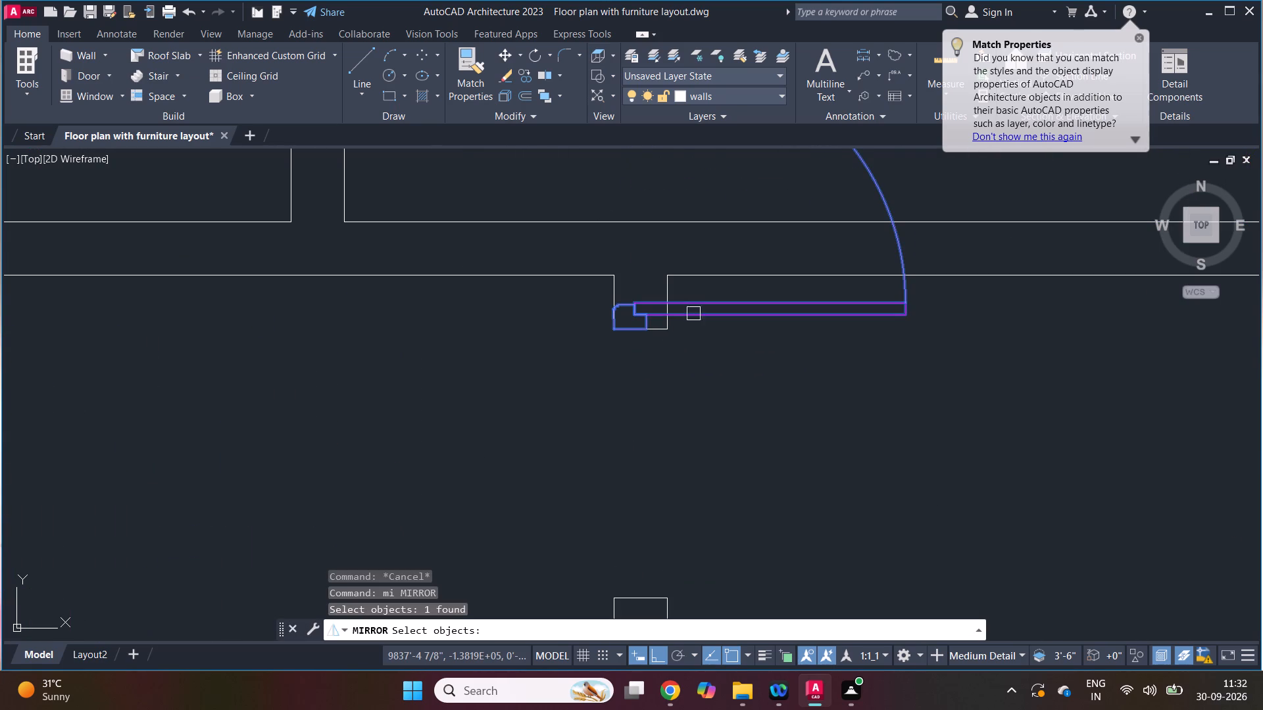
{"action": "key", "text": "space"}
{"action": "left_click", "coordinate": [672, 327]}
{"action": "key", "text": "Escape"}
Mirror the toilet door downward about the bottom edge of the opening's upper wall stub, erasing the source.
{"action": "scroll", "coordinate": [705, 312], "scroll_direction": "up", "scroll_amount": 1}
{"action": "type", "text": "mi"}
{"action": "key", "text": "space"}
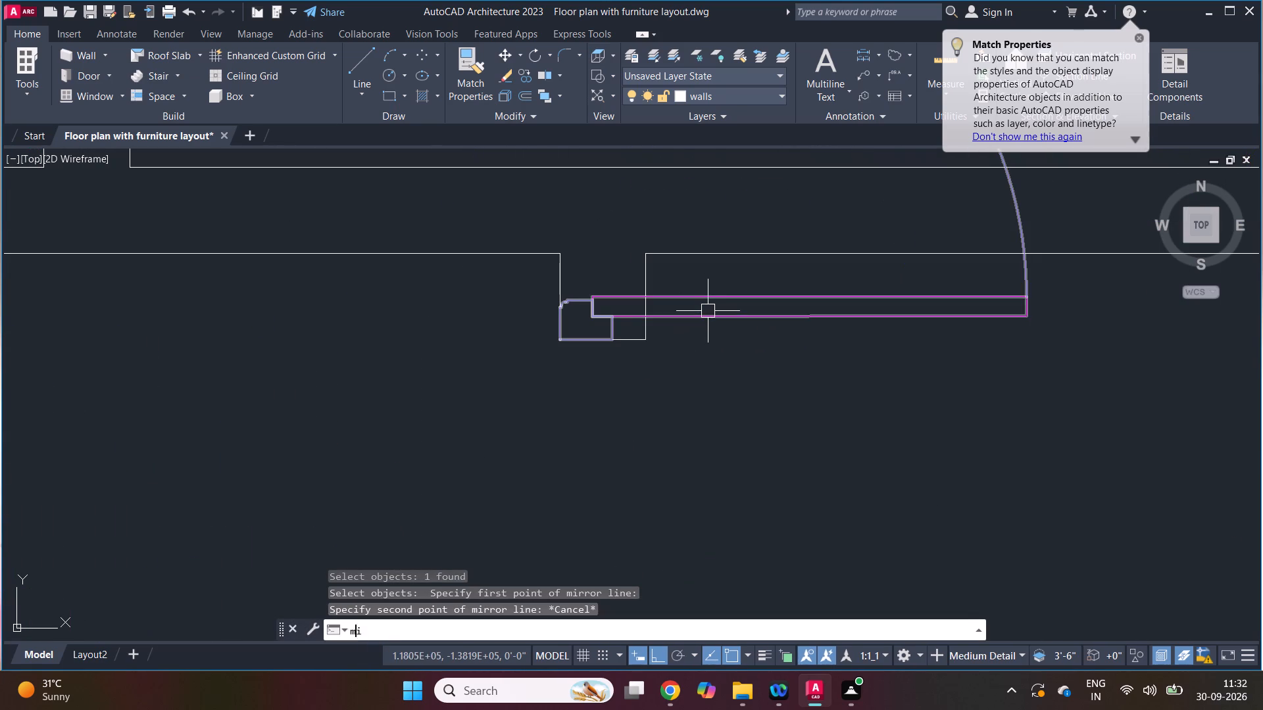
{"action": "left_click", "coordinate": [708, 314]}
{"action": "key", "text": "space"}
{"action": "left_click", "coordinate": [652, 339]}
{"action": "left_click", "coordinate": [723, 339]}
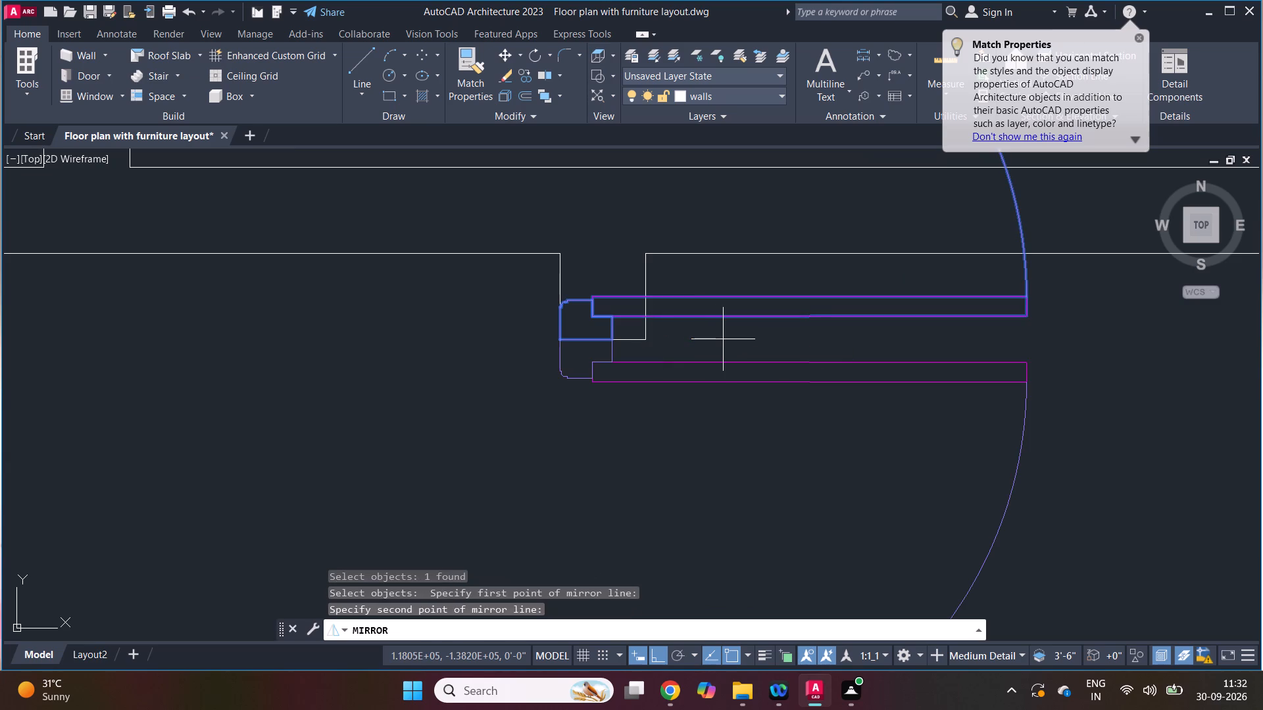
{"action": "type", "text": "y"}
{"action": "key", "text": "space"}
{"action": "scroll", "coordinate": [720, 343], "scroll_direction": "down", "scroll_amount": 4}
{"action": "key", "text": "Escape"}
{"action": "key", "text": "Escape"}
{"action": "scroll", "coordinate": [725, 389], "scroll_direction": "up", "scroll_amount": 1}
{"action": "key", "text": "Escape"}
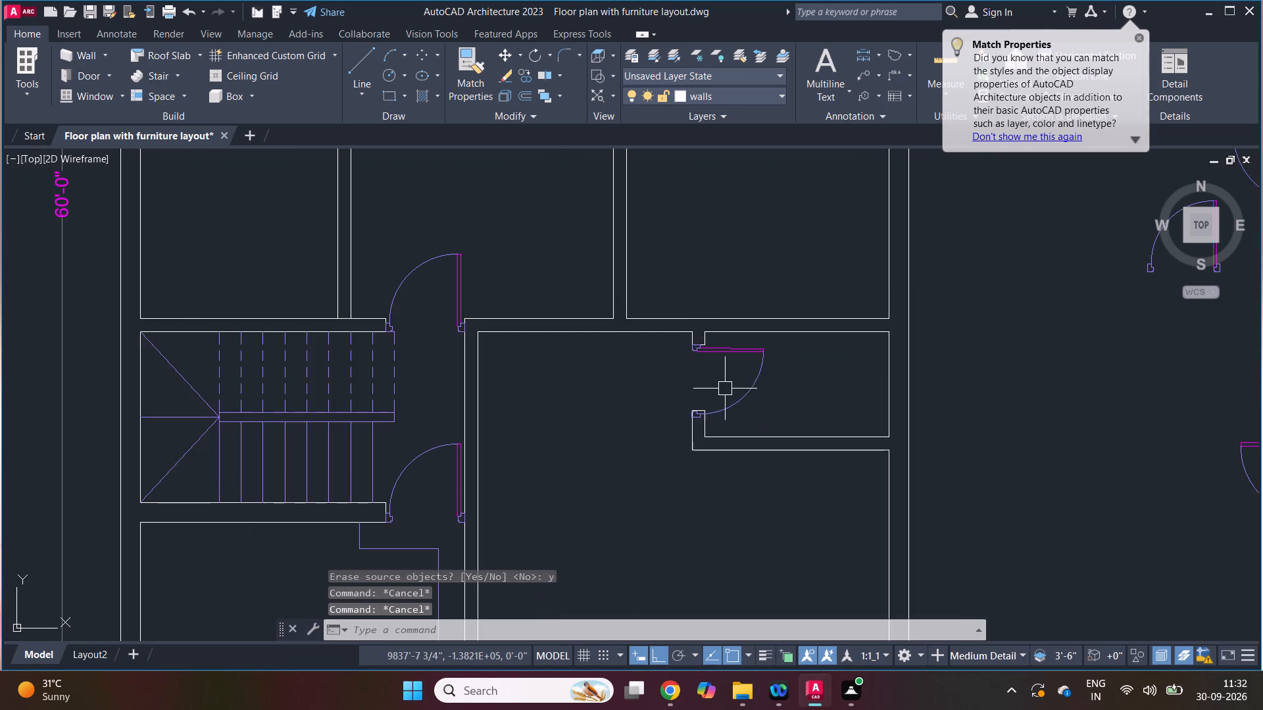
Measure the toilet door's overall width between its two outer jamb corners.
{"action": "scroll", "coordinate": [706, 420], "scroll_direction": "up", "scroll_amount": 2}
{"action": "key", "text": "d"}
{"action": "key", "text": "l"}
{"action": "key", "text": "i"}
{"action": "key", "text": "space"}
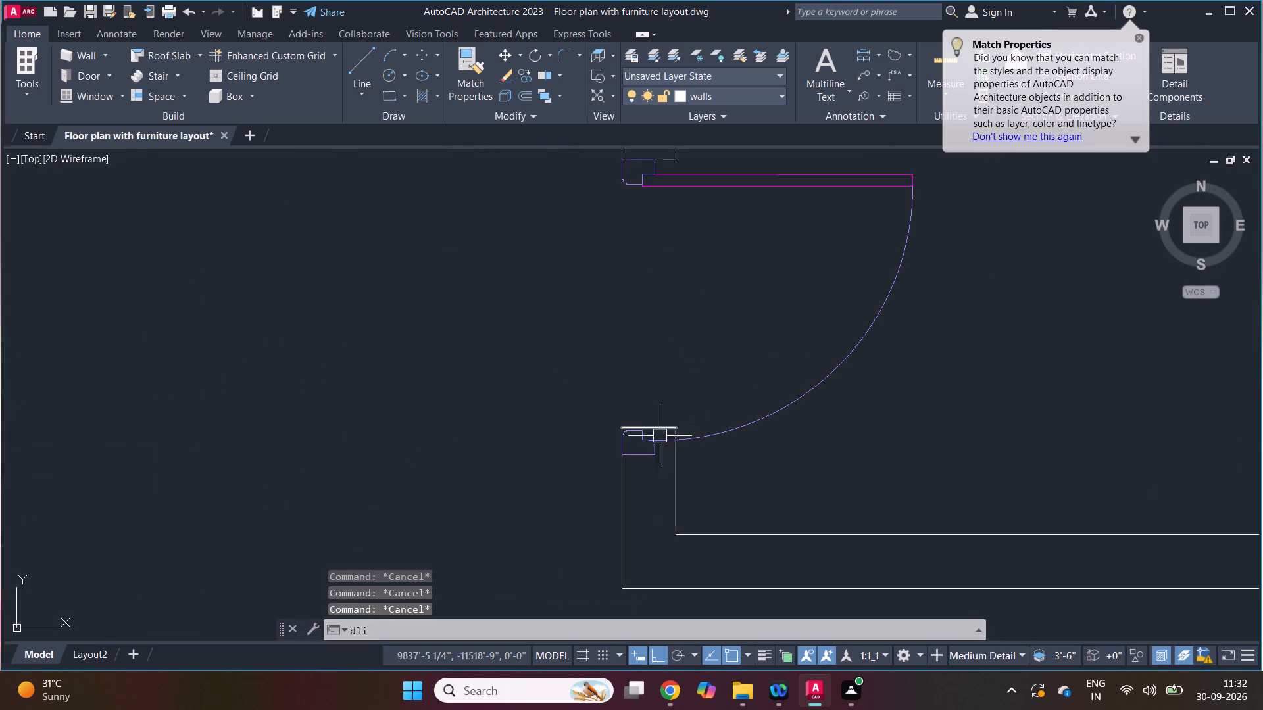
{"action": "left_click", "coordinate": [626, 459]}
{"action": "scroll", "coordinate": [618, 306], "scroll_direction": "down", "scroll_amount": 1}
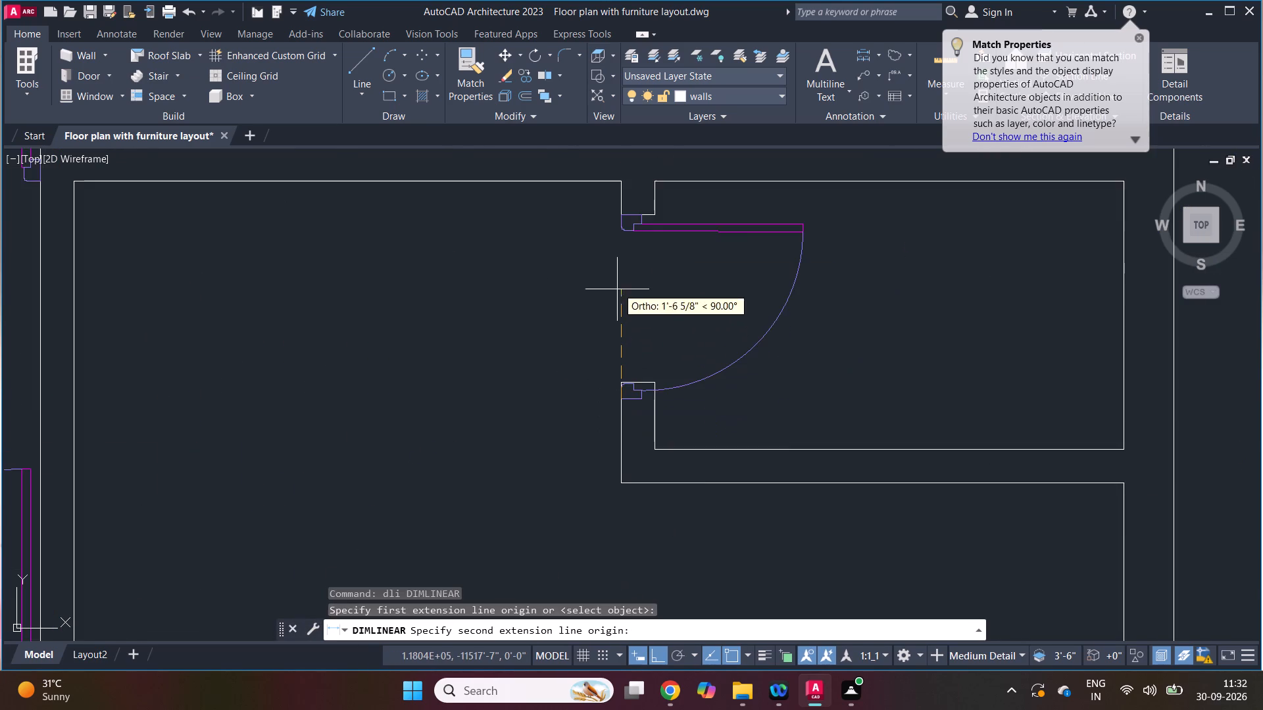
{"action": "scroll", "coordinate": [618, 226], "scroll_direction": "up", "scroll_amount": 1}
{"action": "left_click", "coordinate": [620, 208]}
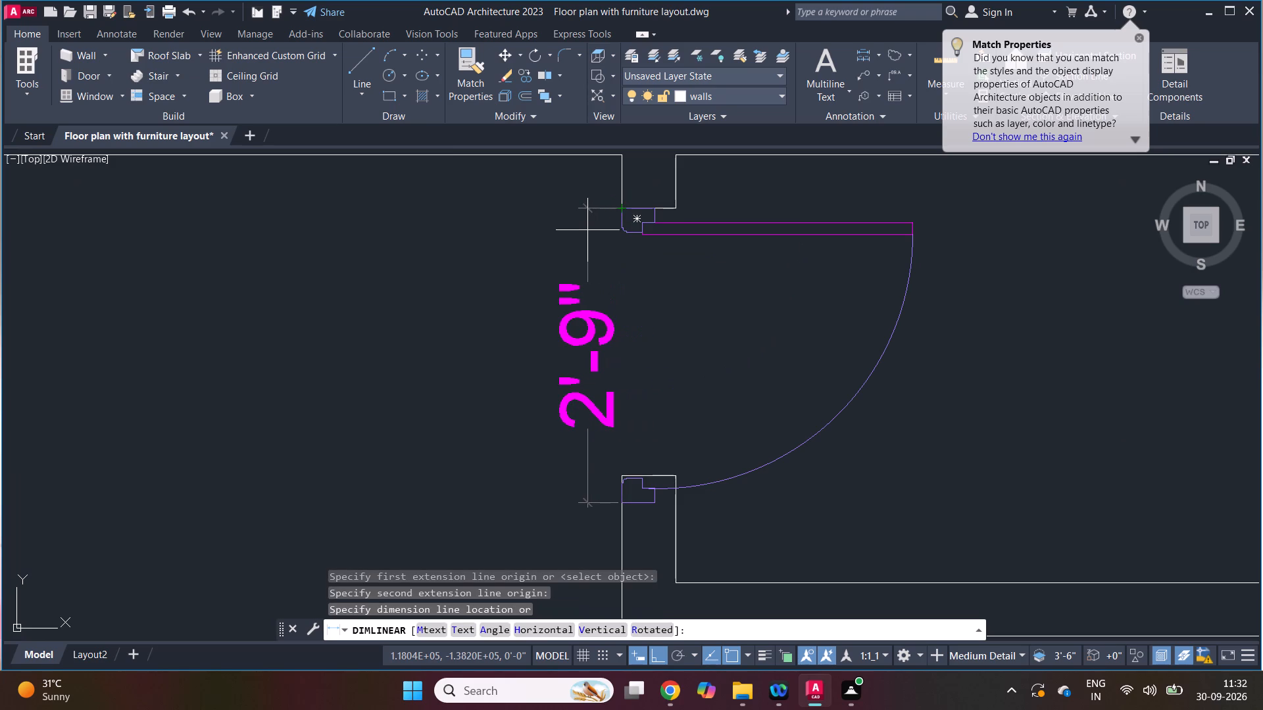
{"action": "key", "text": "Escape"}
Scale the toilet door by reference from its upper outer jamb corner so its lower jamb meets the opening's lower wall edge.
{"action": "type", "text": "sc"}
{"action": "key", "text": "space"}
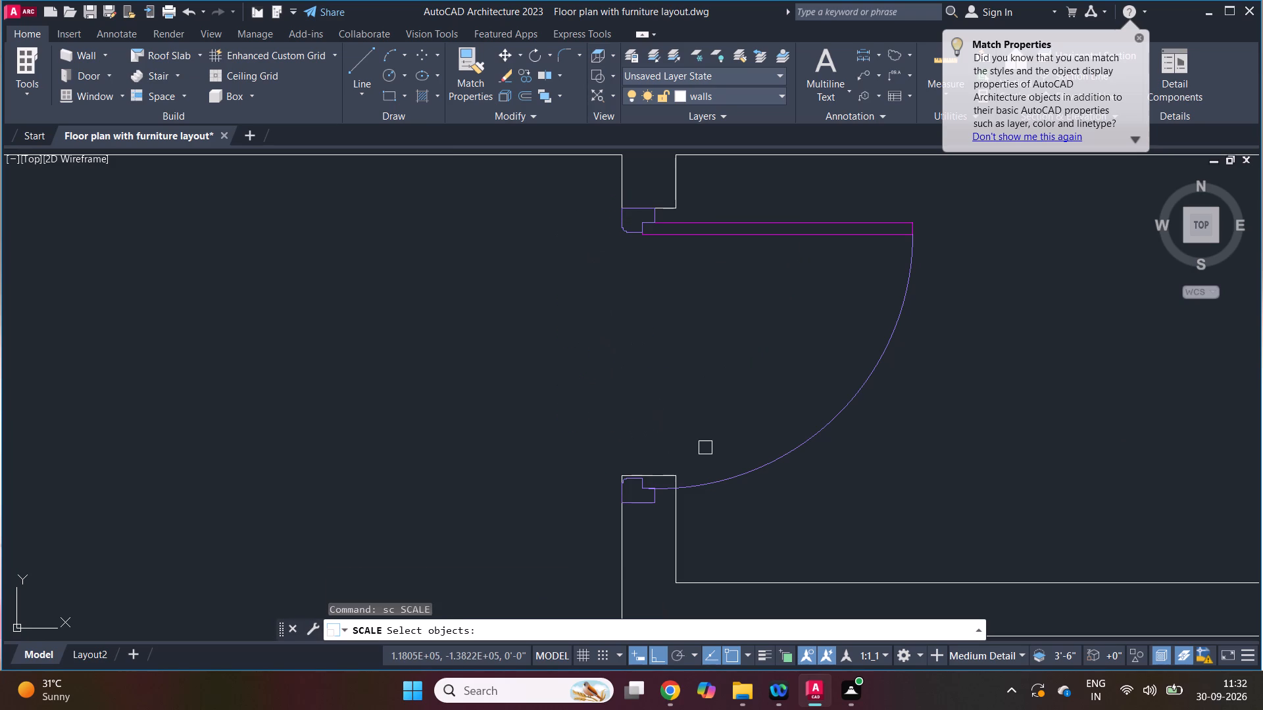
{"action": "left_click", "coordinate": [725, 474]}
{"action": "key", "text": "space"}
{"action": "left_click", "coordinate": [620, 206]}
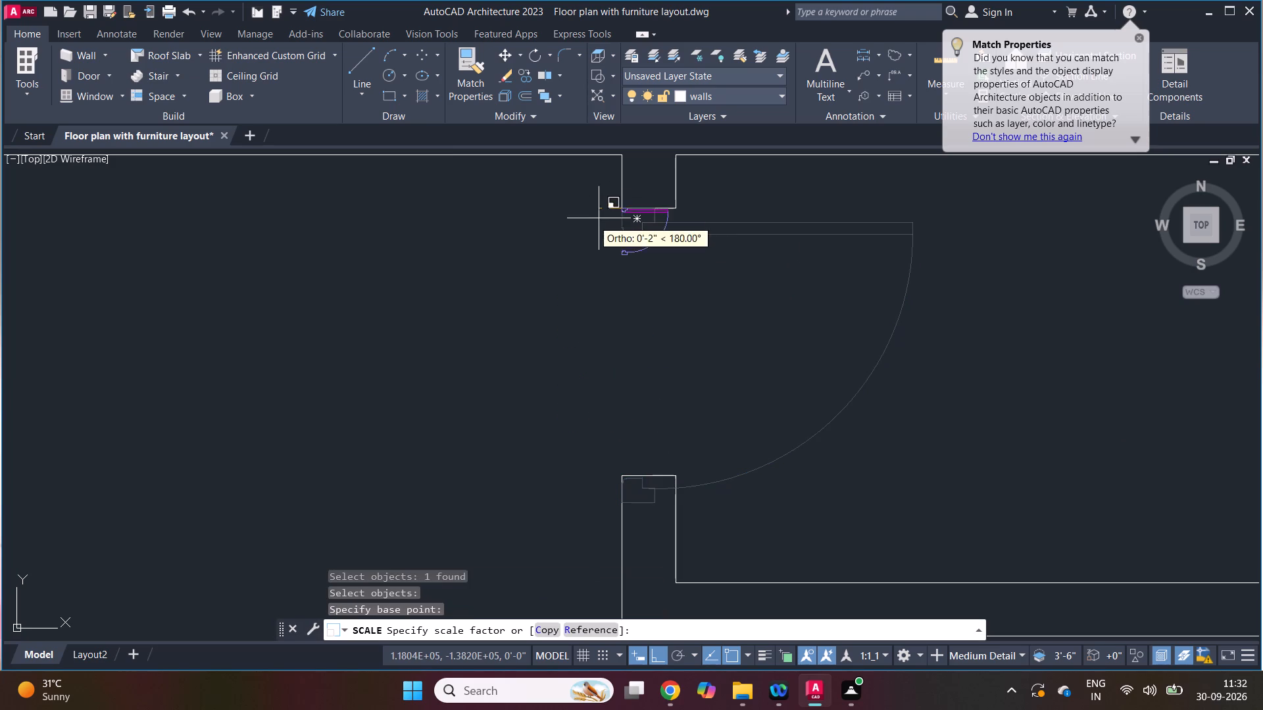
{"action": "type", "text": "r"}
{"action": "key", "text": "space"}
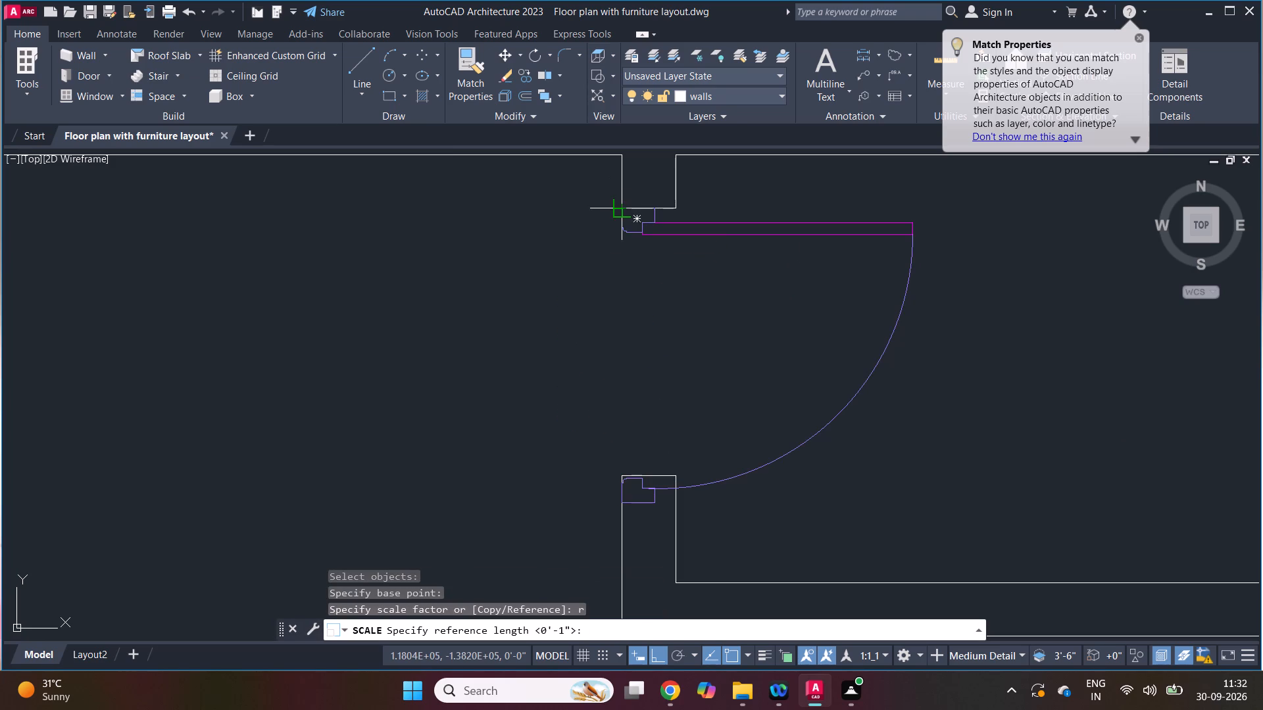
{"action": "left_click", "coordinate": [617, 208]}
{"action": "scroll", "coordinate": [612, 486], "scroll_direction": "up", "scroll_amount": 2}
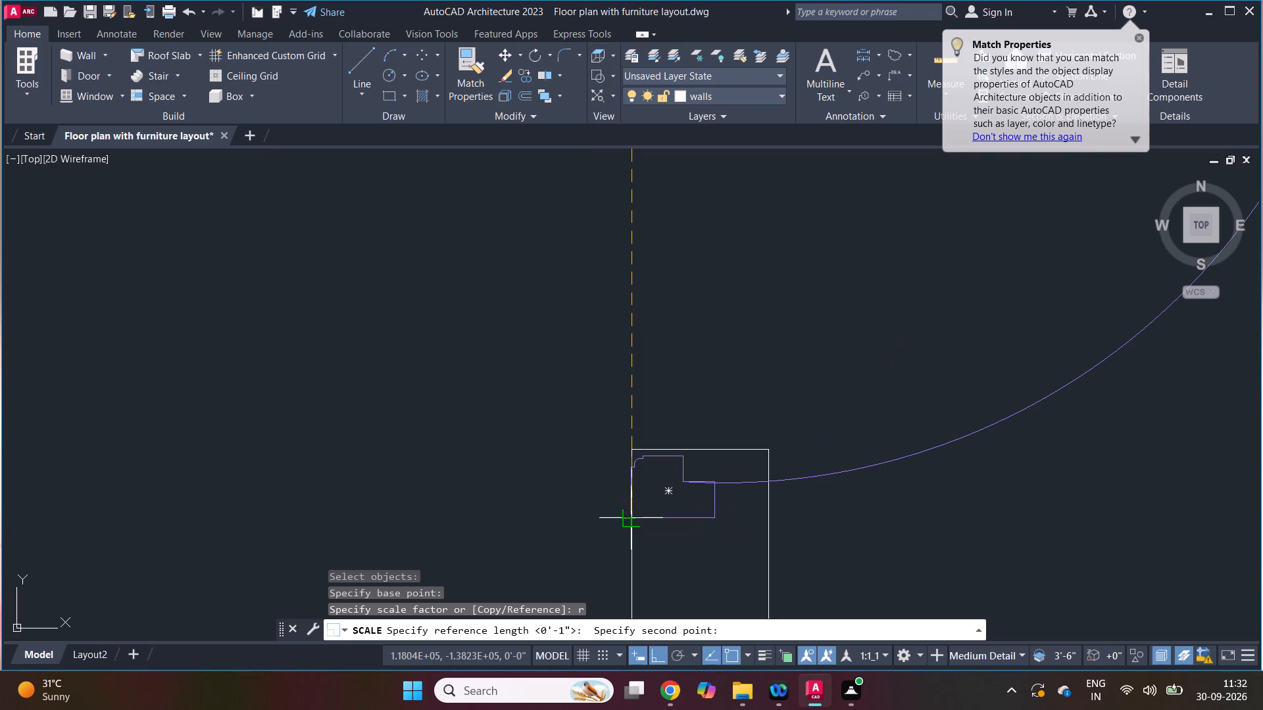
{"action": "left_click", "coordinate": [638, 520]}
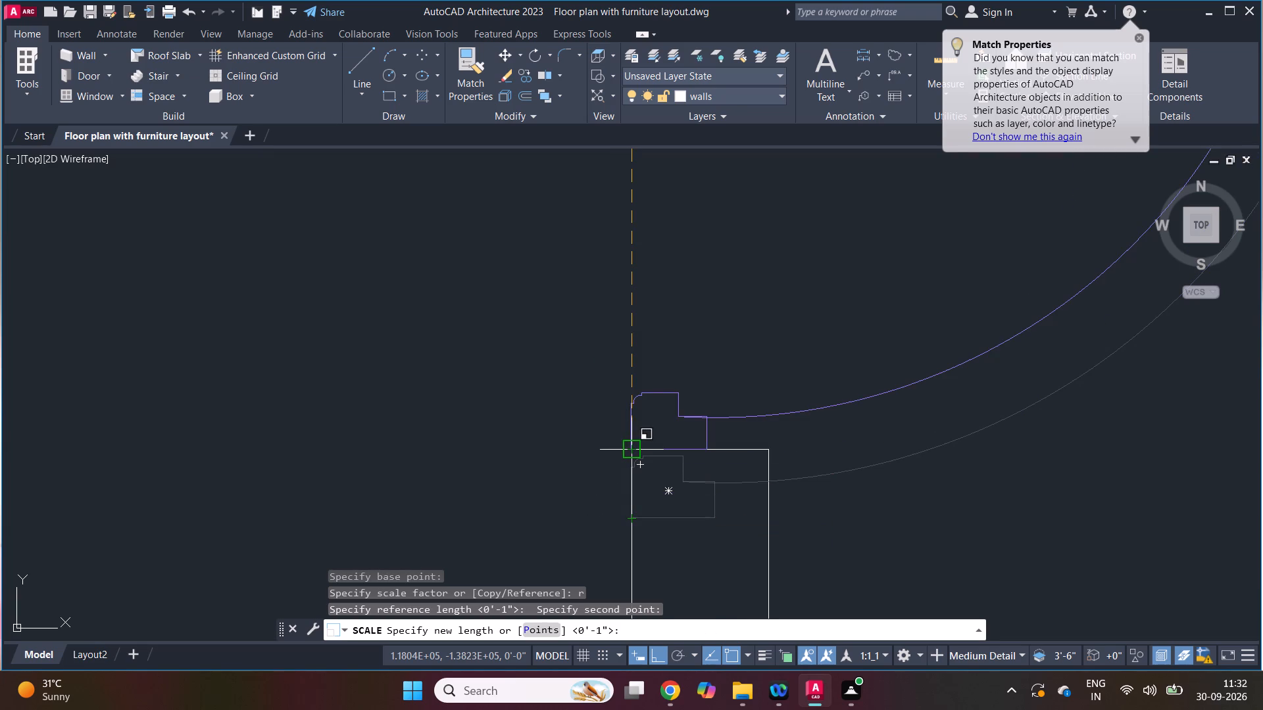
{"action": "left_click", "coordinate": [628, 446]}
{"action": "scroll", "coordinate": [624, 469], "scroll_direction": "down", "scroll_amount": 5}
{"action": "key", "text": "Escape"}
{"action": "key", "text": "Escape"}
{"action": "key", "text": "Escape"}
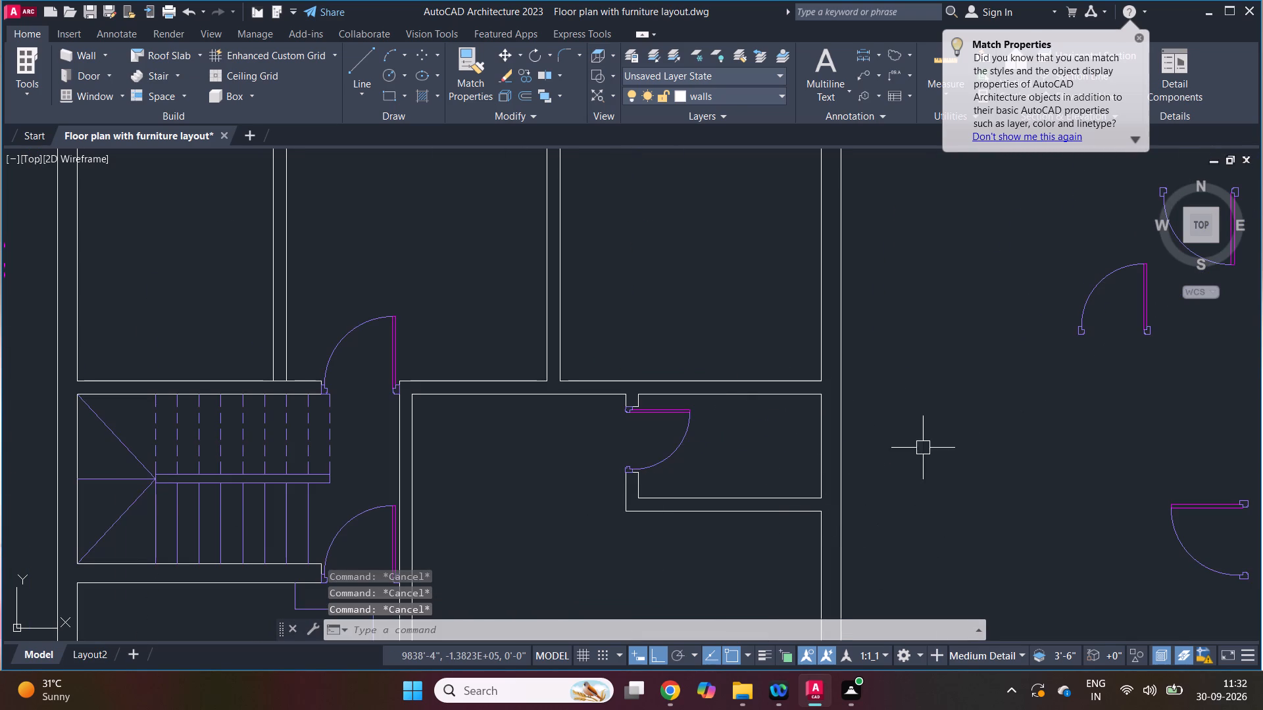
{"action": "key", "text": "Escape"}
{"action": "scroll", "coordinate": [614, 339], "scroll_direction": "down", "scroll_amount": 2}
{"action": "key", "text": "Escape"}
{"action": "key", "text": "Escape"}
Following the reference plan, extend the living-side line of the stair wall up and Bedroom 3's dining-side wall line down across the horizontal wall.
{"action": "left_click", "coordinate": [676, 701]}
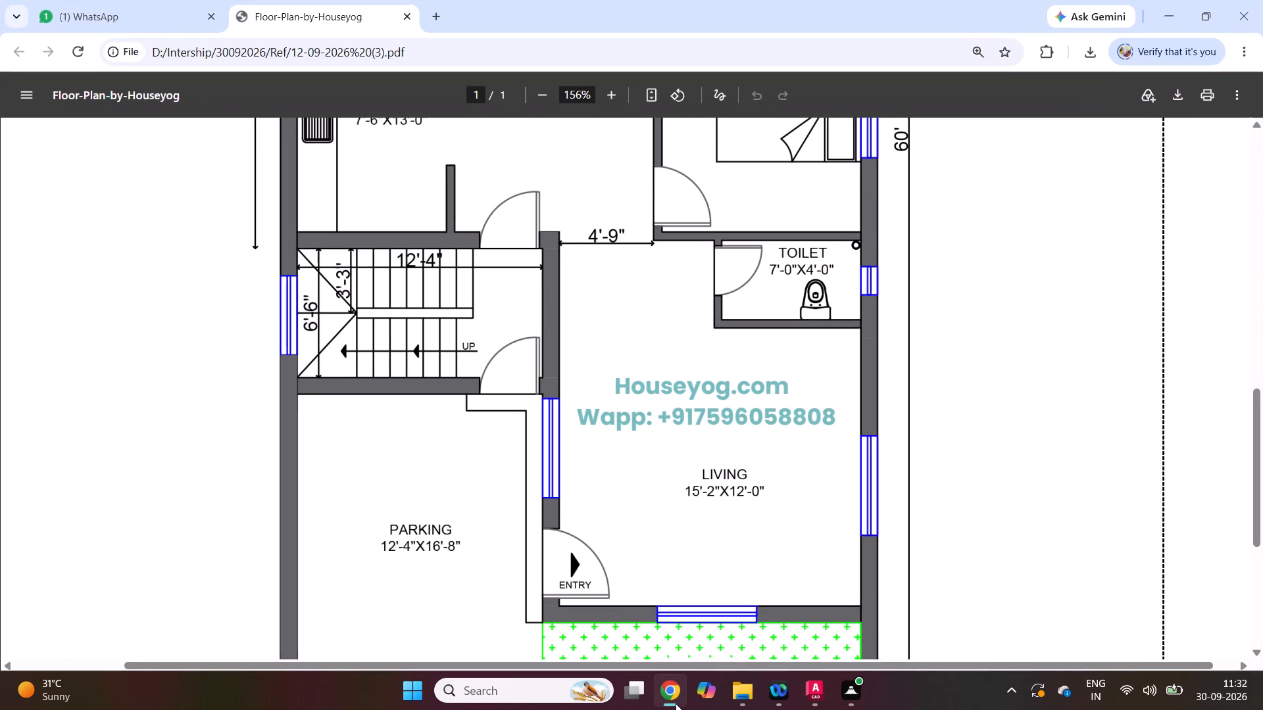
{"action": "left_click", "coordinate": [676, 703]}
{"action": "key", "text": "Escape"}
{"action": "scroll", "coordinate": [551, 318], "scroll_direction": "up", "scroll_amount": 3}
{"action": "key", "text": "e"}
{"action": "key", "text": "x"}
{"action": "key", "text": "space"}
{"action": "key", "text": "space"}
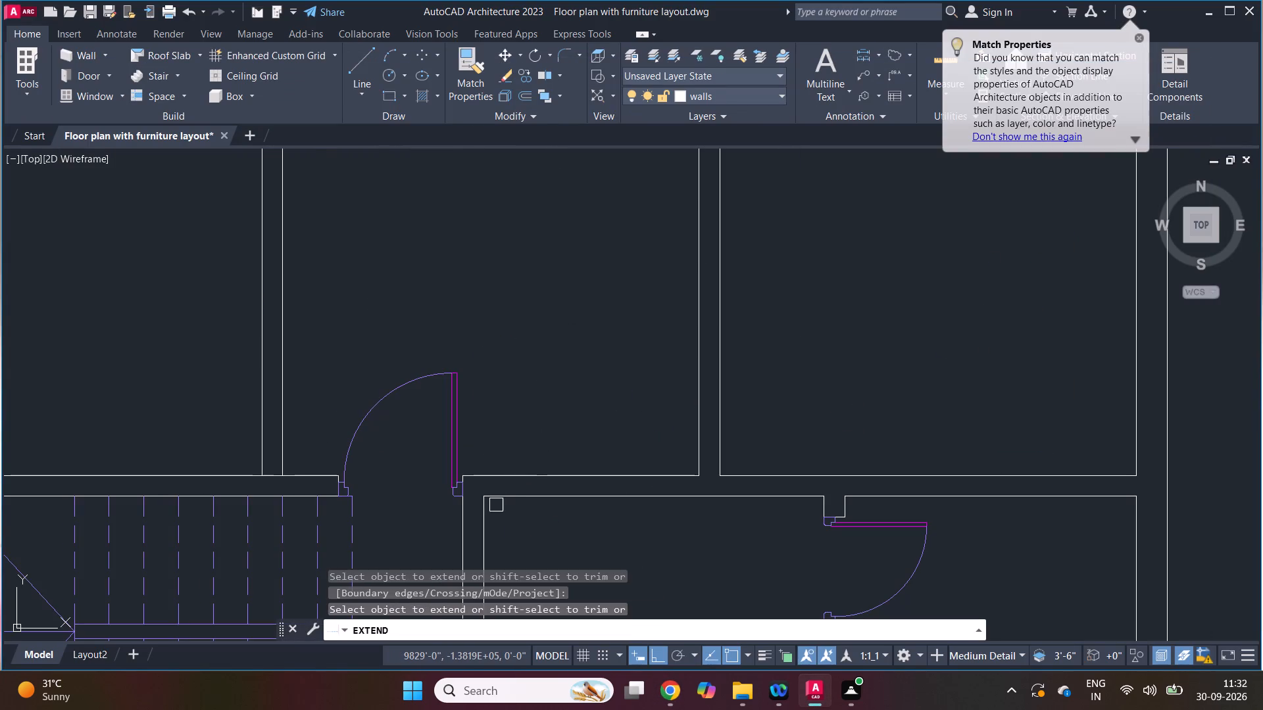
{"action": "left_click", "coordinate": [489, 517]}
{"action": "left_click", "coordinate": [702, 440]}
{"action": "key", "text": "Escape"}
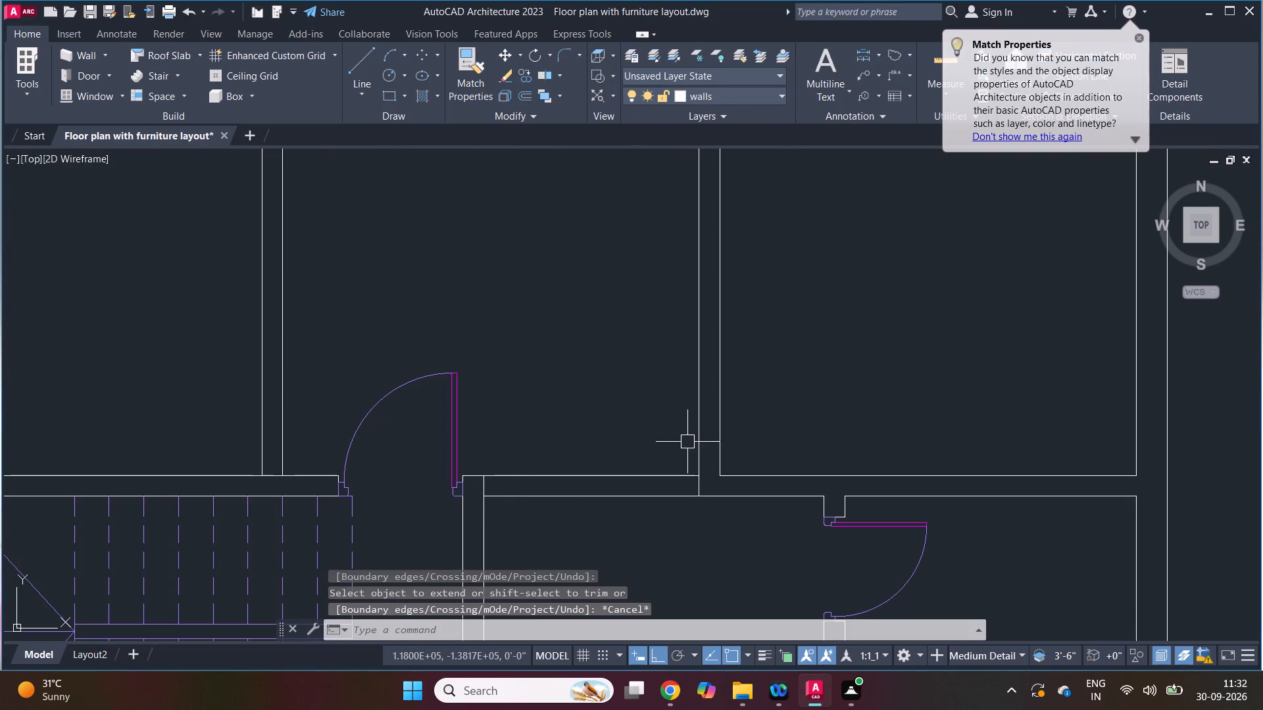
Measure the passage width between the stair wall and Bedroom 3's wall, and compare it with the reference plan.
{"action": "key", "text": "d"}
{"action": "key", "text": "l"}
{"action": "key", "text": "i"}
{"action": "key", "text": "space"}
{"action": "left_click", "coordinate": [488, 476]}
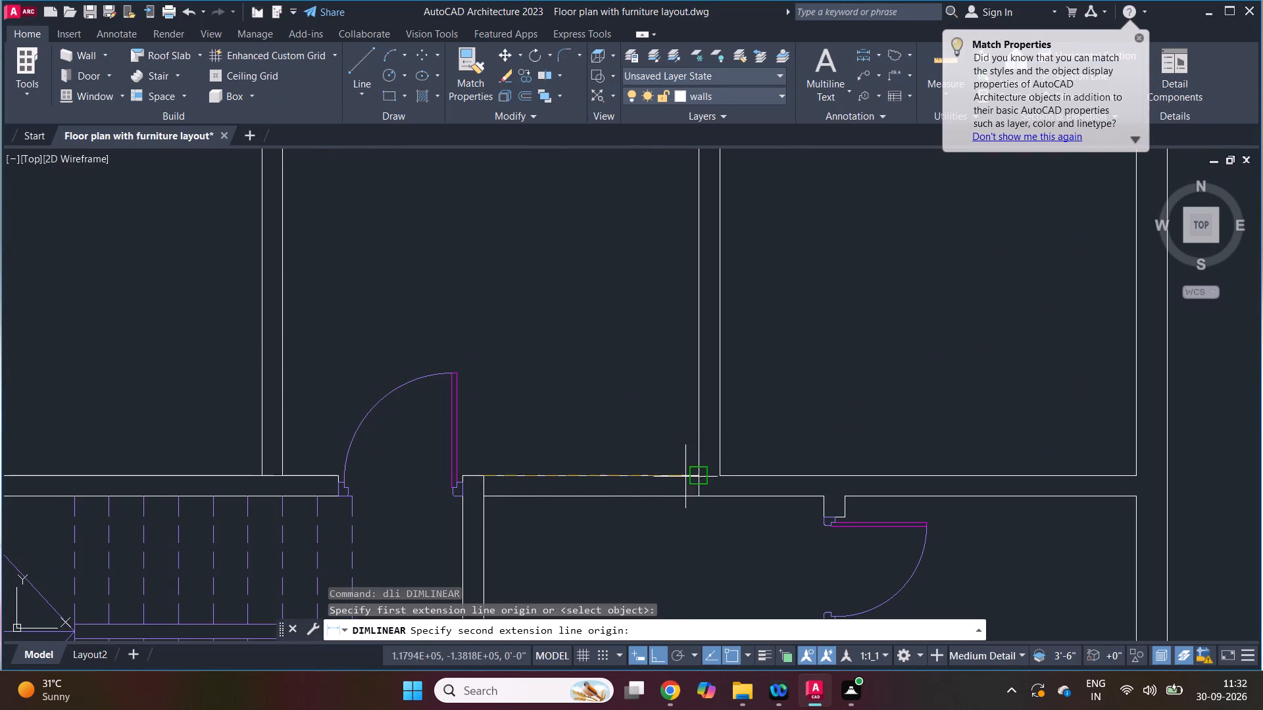
{"action": "left_click", "coordinate": [693, 477]}
{"action": "key", "text": "Escape"}
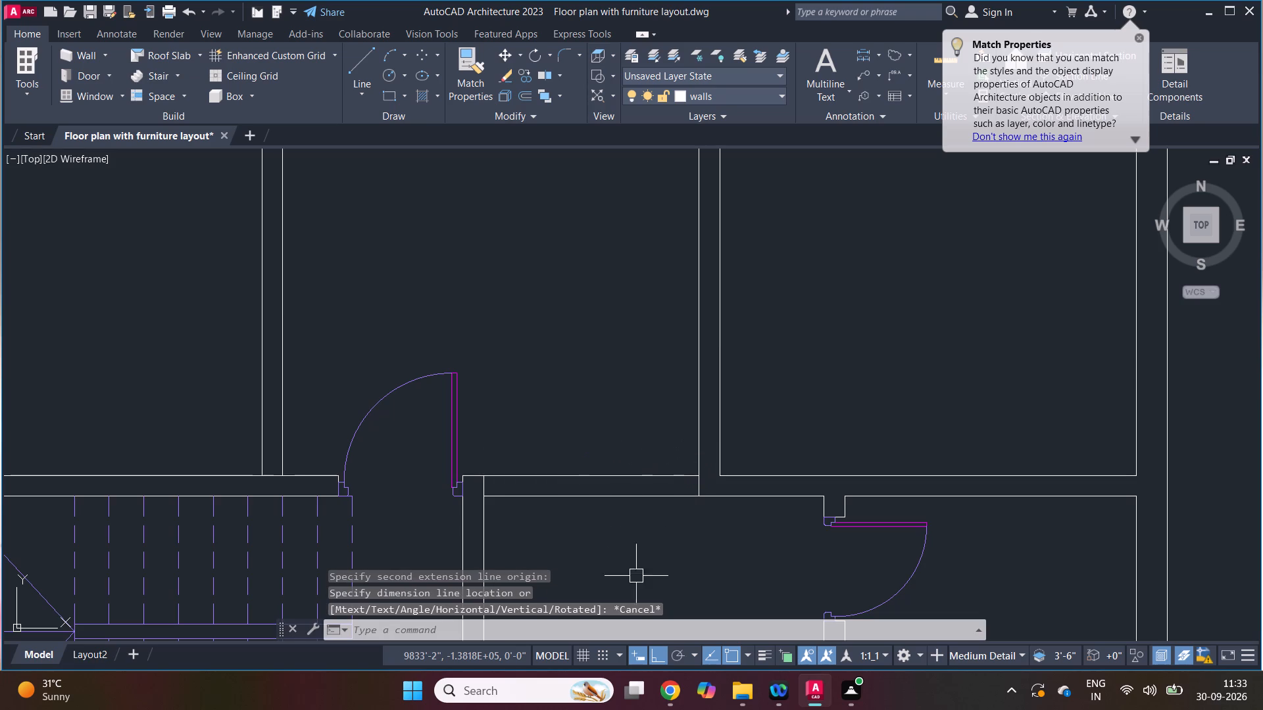
{"action": "key", "text": "Escape"}
{"action": "left_click", "coordinate": [675, 698]}
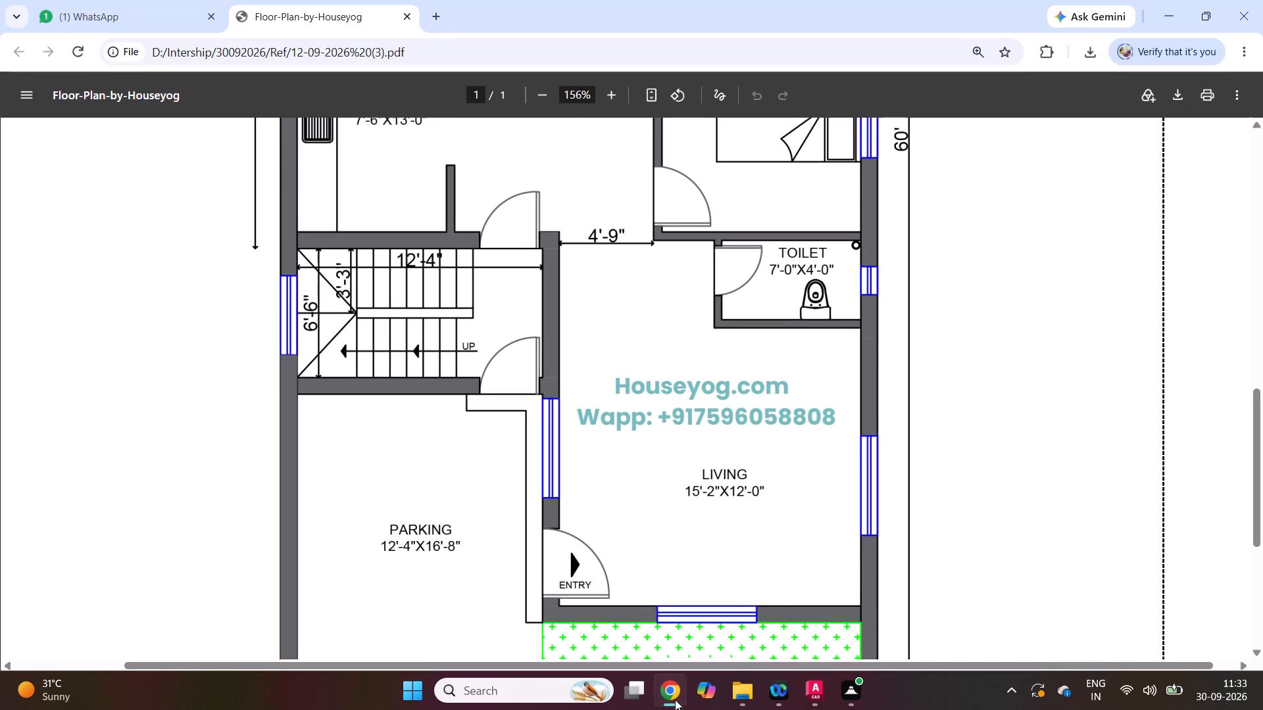
{"action": "left_click", "coordinate": [675, 699]}
{"action": "key", "text": "Escape"}
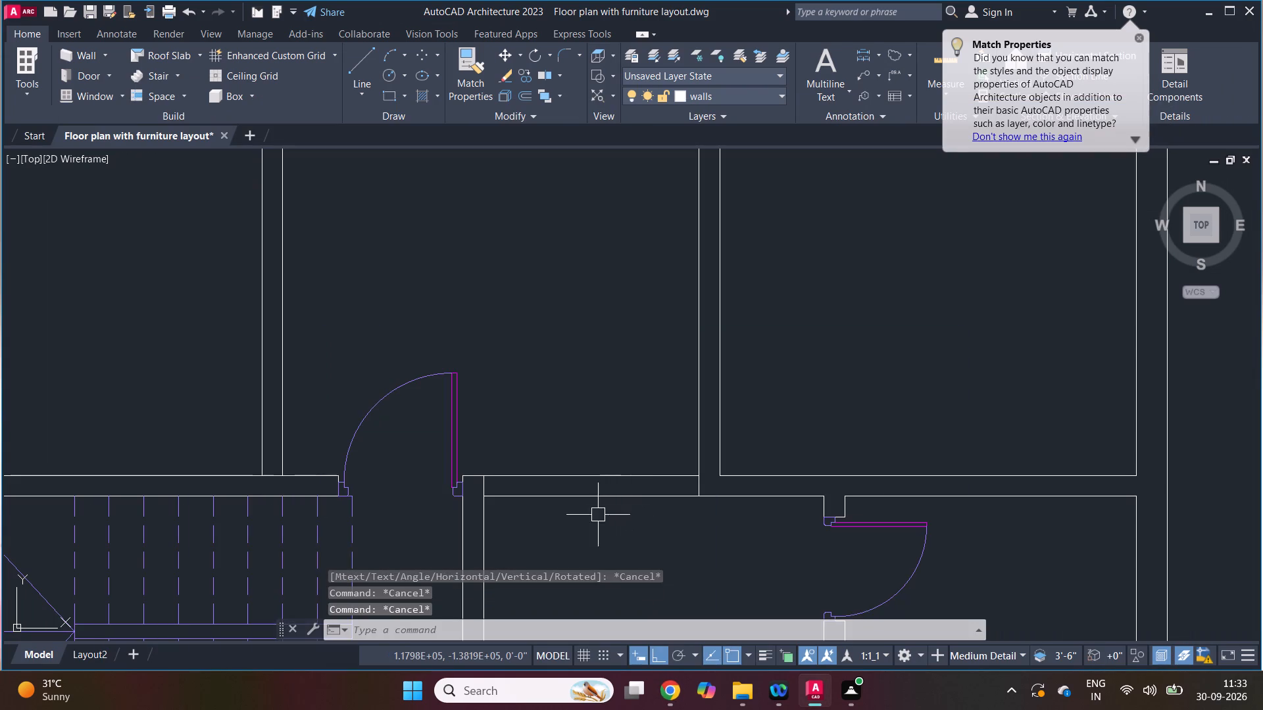
Trim the two horizontal wall lines between the stair wall and Bedroom 3's wall to open the dining-living passage.
{"action": "type", "text": "tr"}
{"action": "key", "text": "space"}
{"action": "key", "text": "space"}
{"action": "left_click_drag", "start_coordinate": [582, 524], "coordinate": [574, 502]}
{"action": "left_click_drag", "start_coordinate": [556, 448], "coordinate": [555, 441]}
{"action": "left_click_drag", "start_coordinate": [537, 509], "coordinate": [537, 517]}
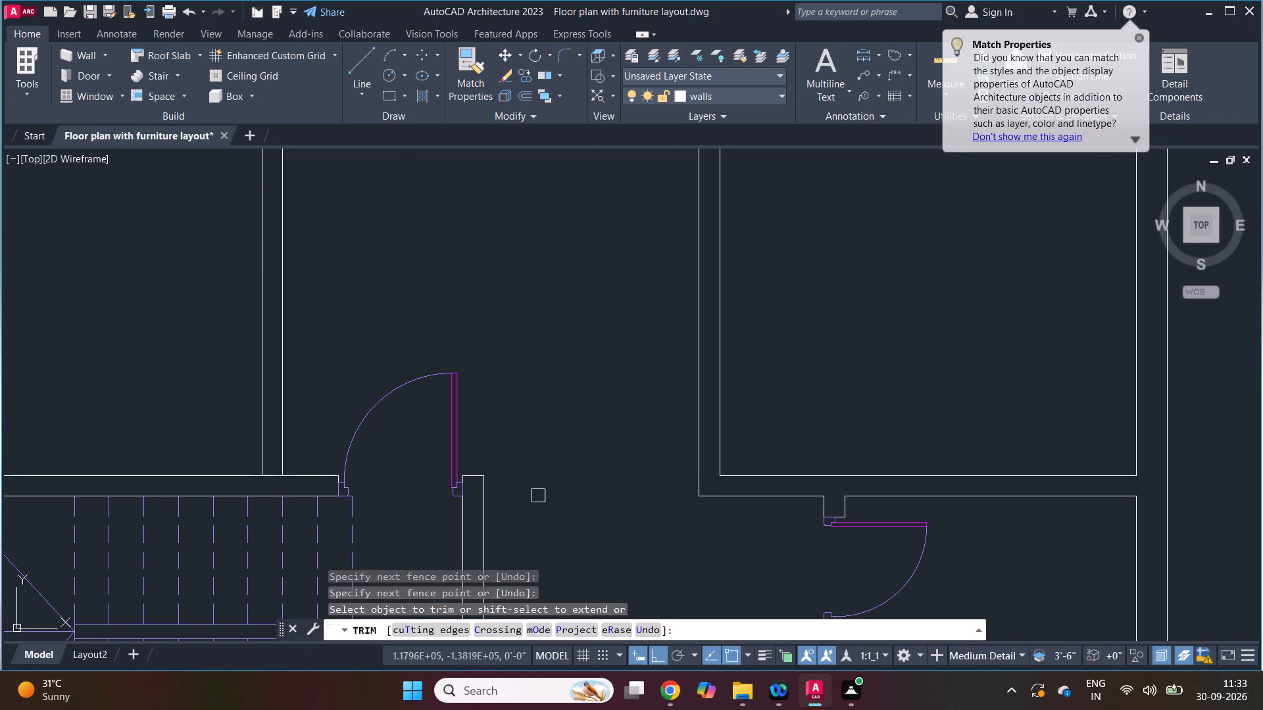
{"action": "key", "text": "Escape"}
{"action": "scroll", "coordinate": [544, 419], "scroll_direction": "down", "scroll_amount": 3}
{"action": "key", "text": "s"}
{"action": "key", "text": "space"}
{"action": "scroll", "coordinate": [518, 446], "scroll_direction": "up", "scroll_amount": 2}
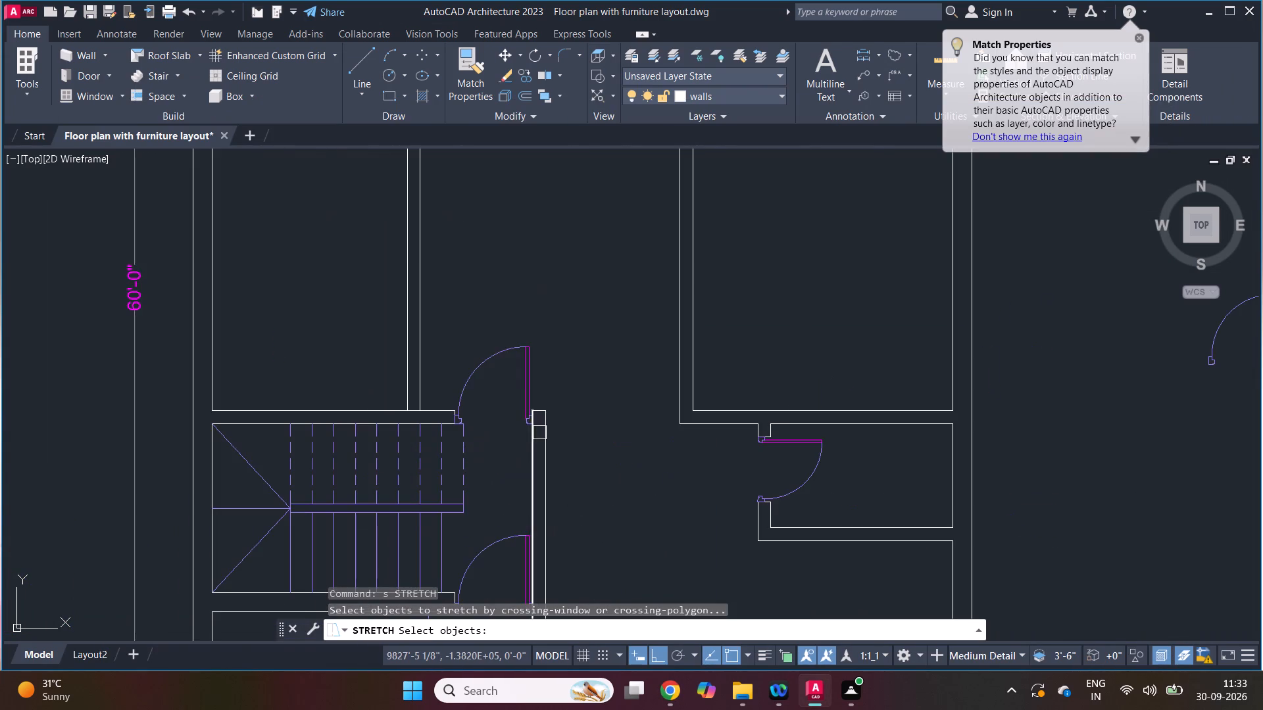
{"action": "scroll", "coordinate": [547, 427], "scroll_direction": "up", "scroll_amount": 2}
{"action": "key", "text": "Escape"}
Move the living-side line of the stair wall 3 inches toward the living room.
{"action": "key", "text": "m"}
{"action": "key", "text": "space"}
{"action": "left_click", "coordinate": [544, 440]}
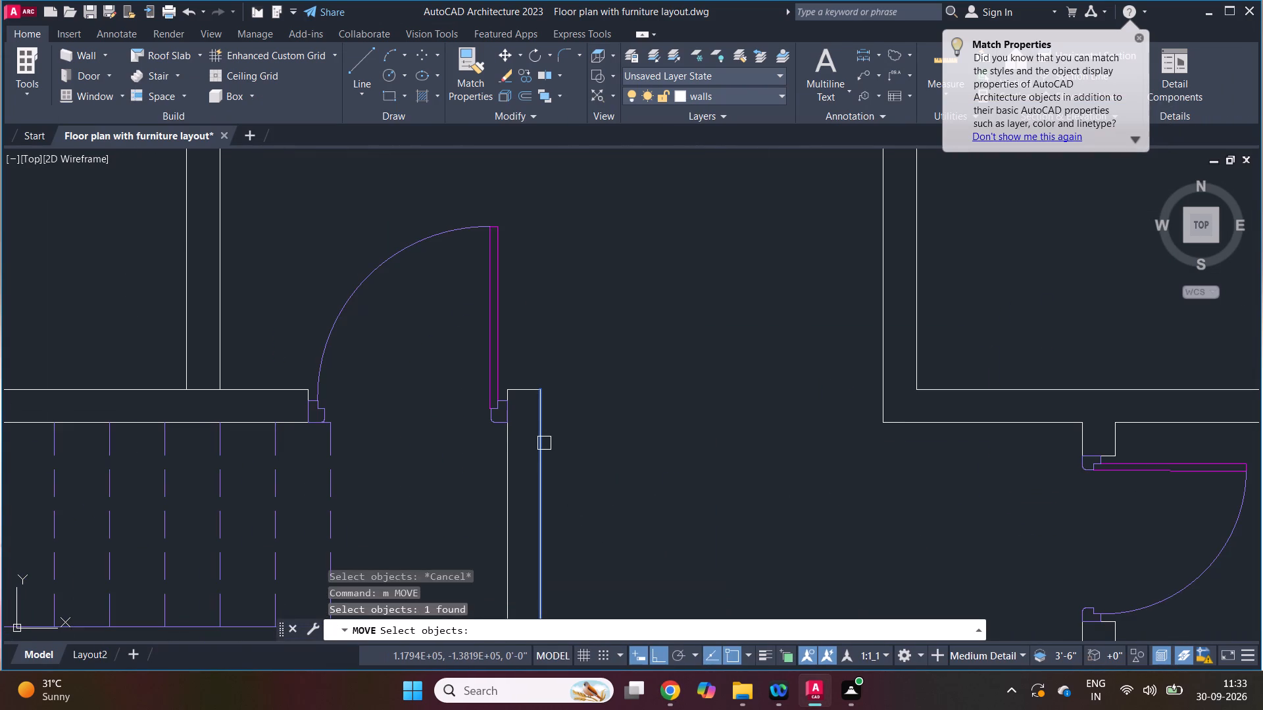
{"action": "key", "text": "space"}
{"action": "left_click", "coordinate": [618, 447]}
{"action": "type", "text": "3"}
{"action": "key", "text": "space"}
{"action": "key", "text": "Escape"}
Fillet the stair wall's top end line with the shifted living-side line to close the corner at the passage.
{"action": "scroll", "coordinate": [551, 404], "scroll_direction": "up", "scroll_amount": 2}
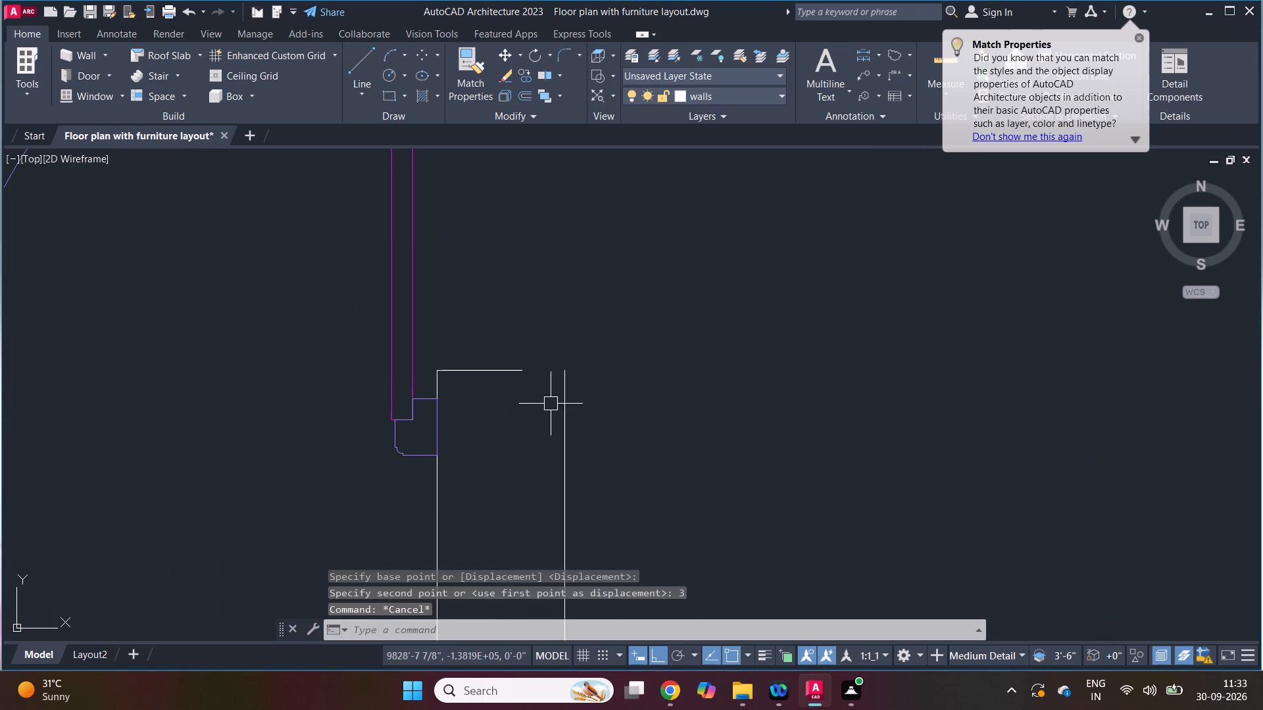
{"action": "key", "text": "f"}
{"action": "key", "text": "space"}
{"action": "left_click_drag", "start_coordinate": [511, 373], "coordinate": [525, 372]}
{"action": "left_click", "coordinate": [568, 419]}
{"action": "key", "text": "Escape"}
{"action": "scroll", "coordinate": [572, 364], "scroll_direction": "down", "scroll_amount": 6}
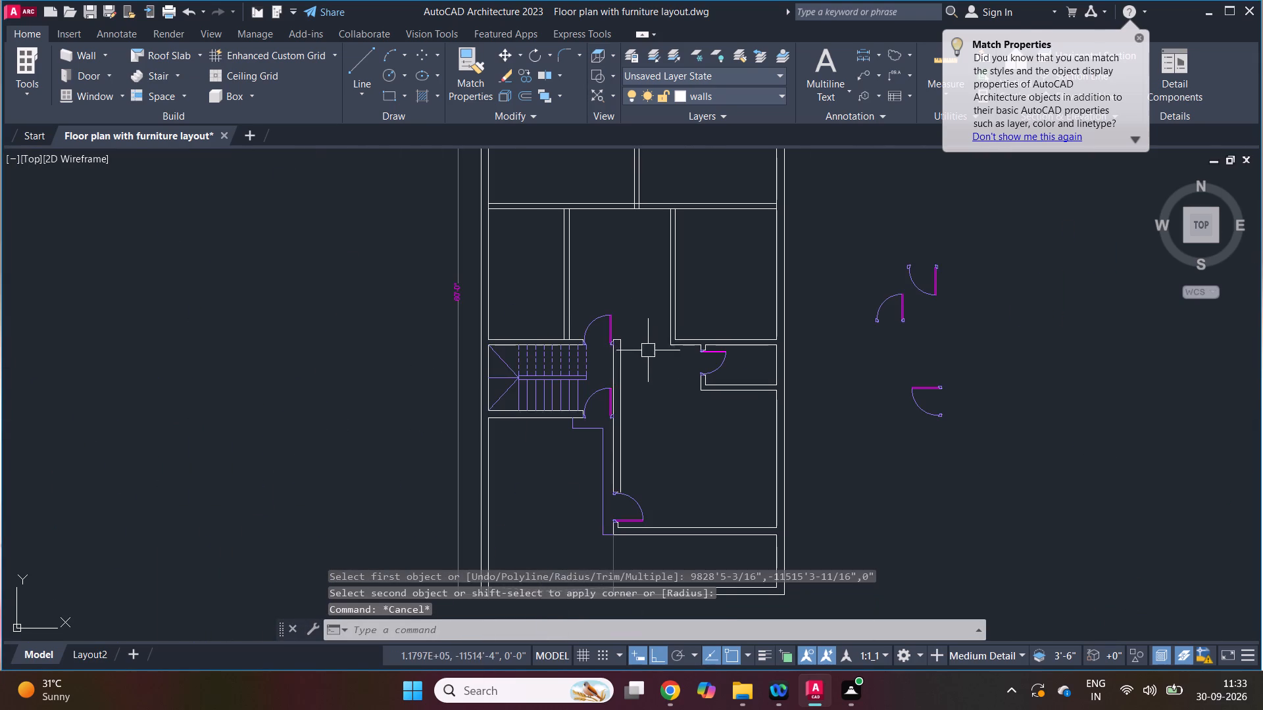
{"action": "key", "text": "Escape"}
Fillet the wall end line above the entry door with the shifted living-side line to close that corner.
{"action": "scroll", "coordinate": [631, 502], "scroll_direction": "up", "scroll_amount": 7}
{"action": "key", "text": "Escape"}
{"action": "key", "text": "f"}
{"action": "key", "text": "space"}
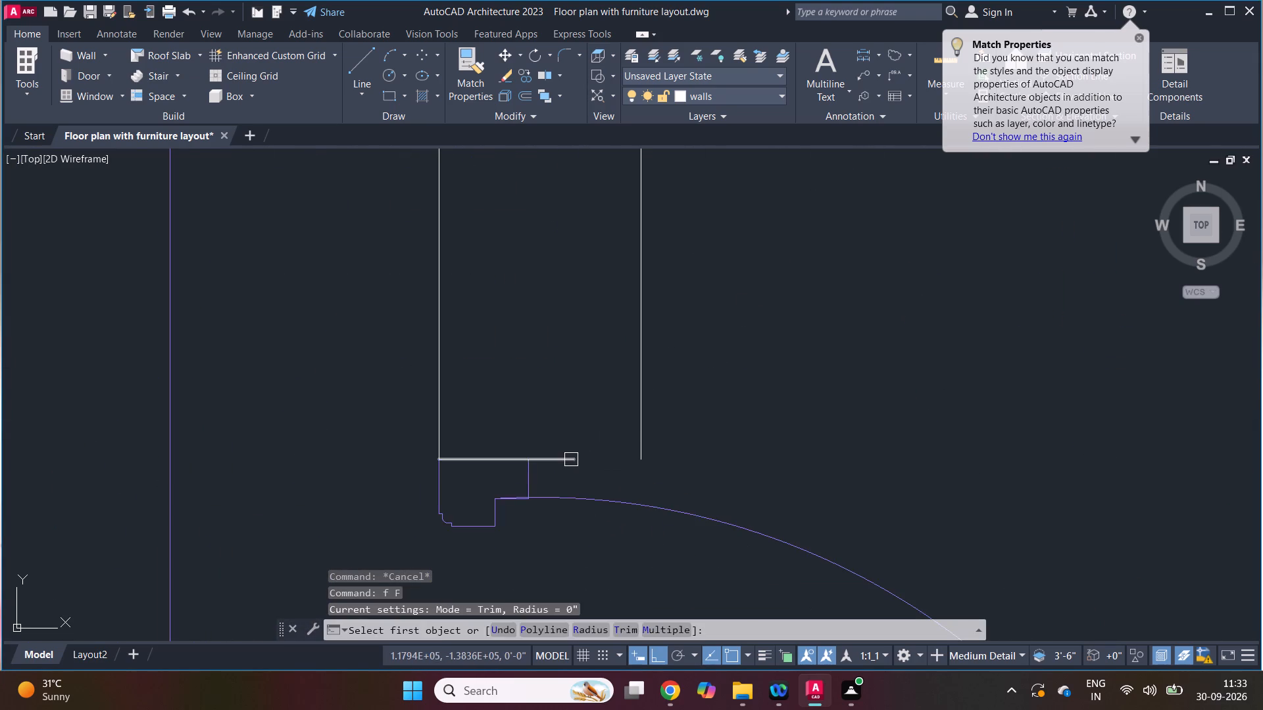
{"action": "left_click", "coordinate": [570, 460]}
{"action": "left_click", "coordinate": [641, 408]}
{"action": "key", "text": "Escape"}
{"action": "scroll", "coordinate": [604, 463], "scroll_direction": "down", "scroll_amount": 7}
{"action": "key", "text": "Escape"}
{"action": "key", "text": "Escape"}
Measure the passage width again between the thickened stair wall's top corner and Bedroom 3's wall.
{"action": "scroll", "coordinate": [611, 346], "scroll_direction": "up", "scroll_amount": 1}
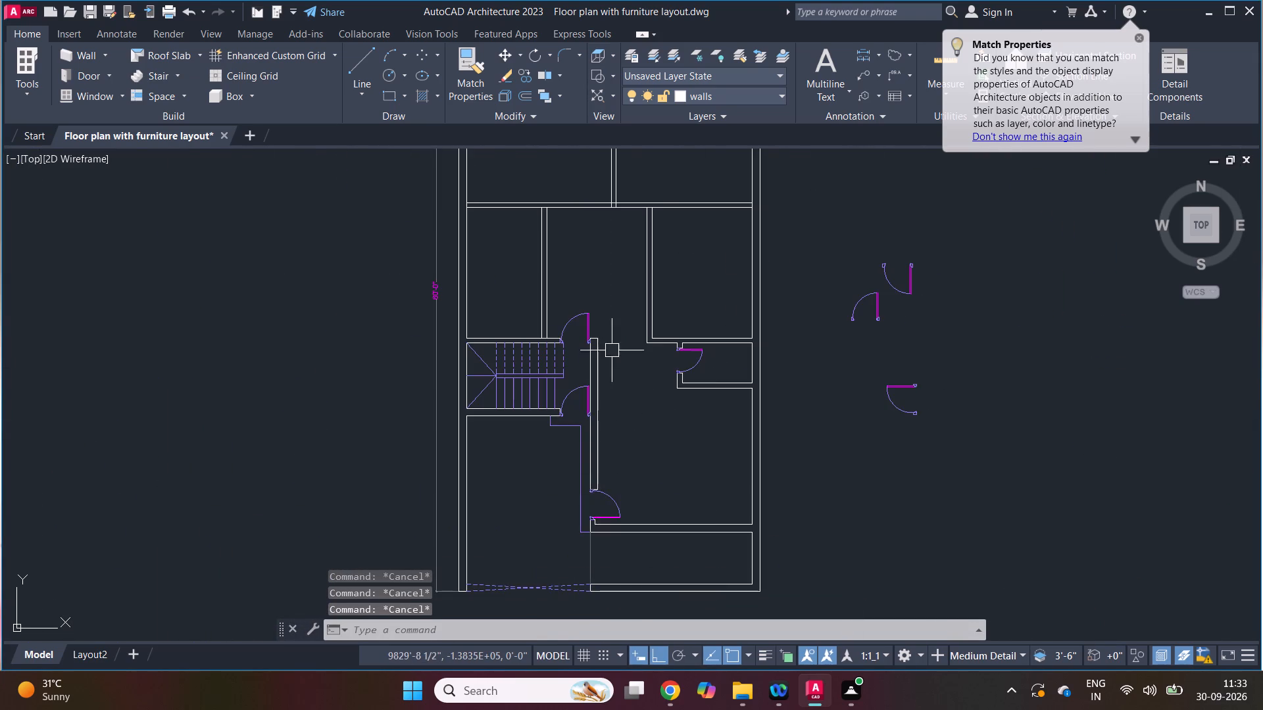
{"action": "scroll", "coordinate": [609, 344], "scroll_direction": "up", "scroll_amount": 2}
{"action": "key", "text": "d"}
{"action": "key", "text": "l"}
{"action": "key", "text": "i"}
{"action": "key", "text": "space"}
{"action": "left_click", "coordinate": [551, 325]}
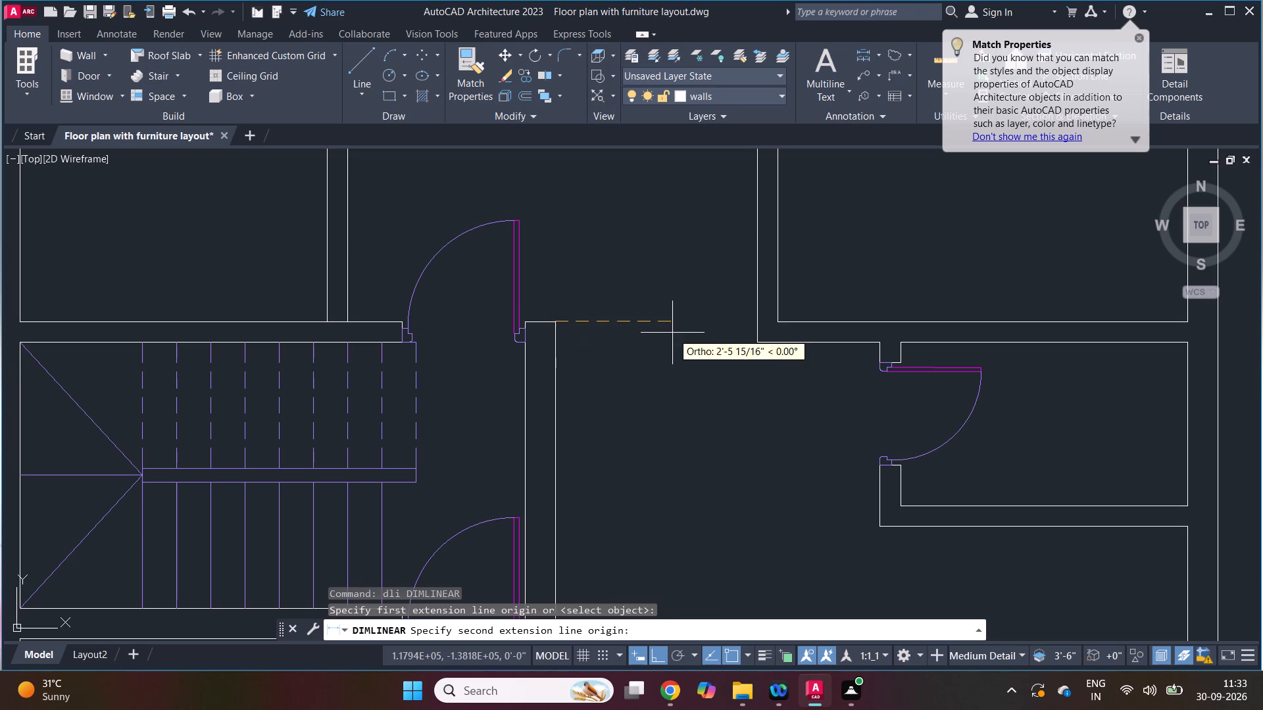
{"action": "left_click", "coordinate": [751, 321]}
{"action": "key", "text": "Escape"}
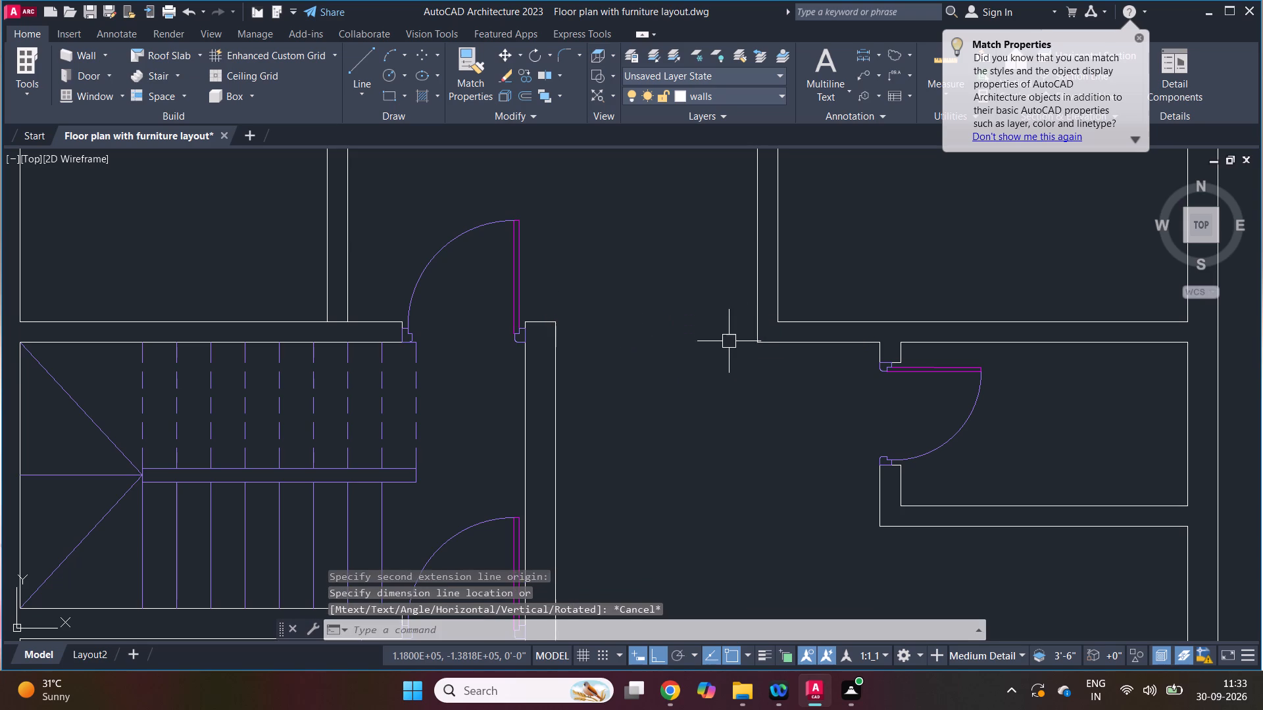
Examine the kitchen, dining and Bedroom 3 area in the reference plan for its wall and door openings.
{"action": "scroll", "coordinate": [590, 410], "scroll_direction": "down", "scroll_amount": 3}
{"action": "scroll", "coordinate": [533, 304], "scroll_direction": "up", "scroll_amount": 2}
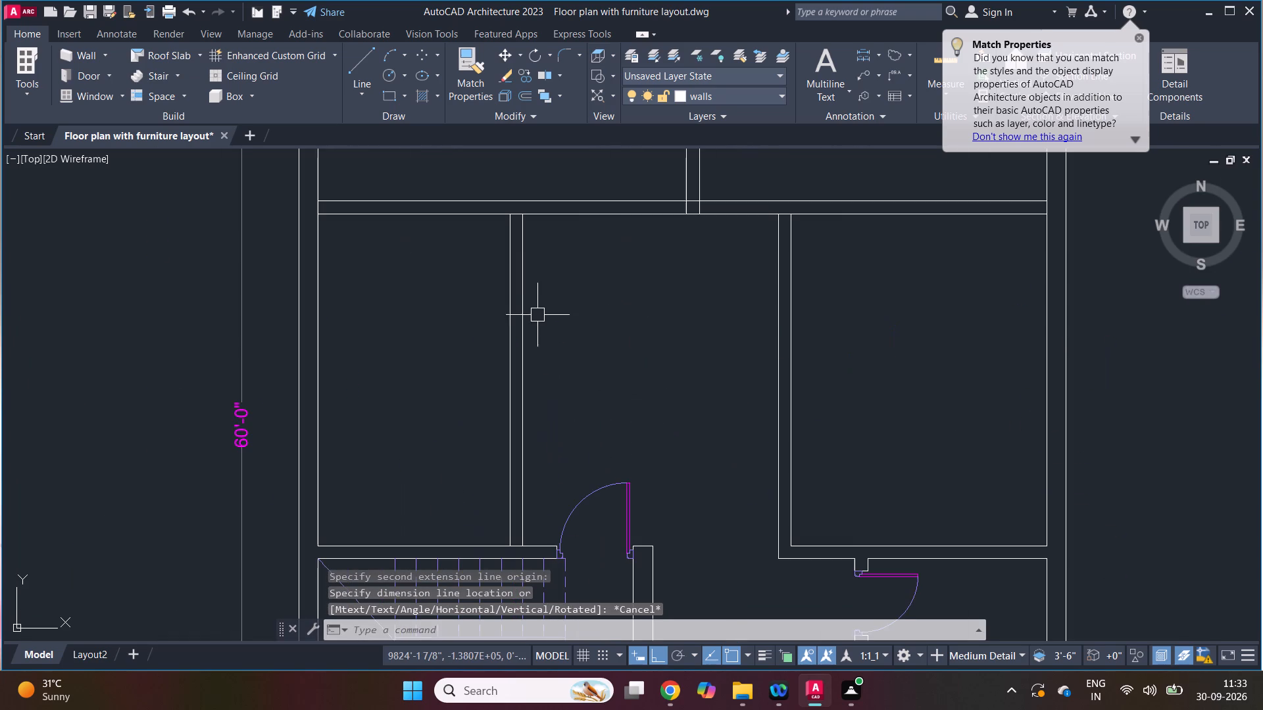
{"action": "left_click", "coordinate": [677, 698]}
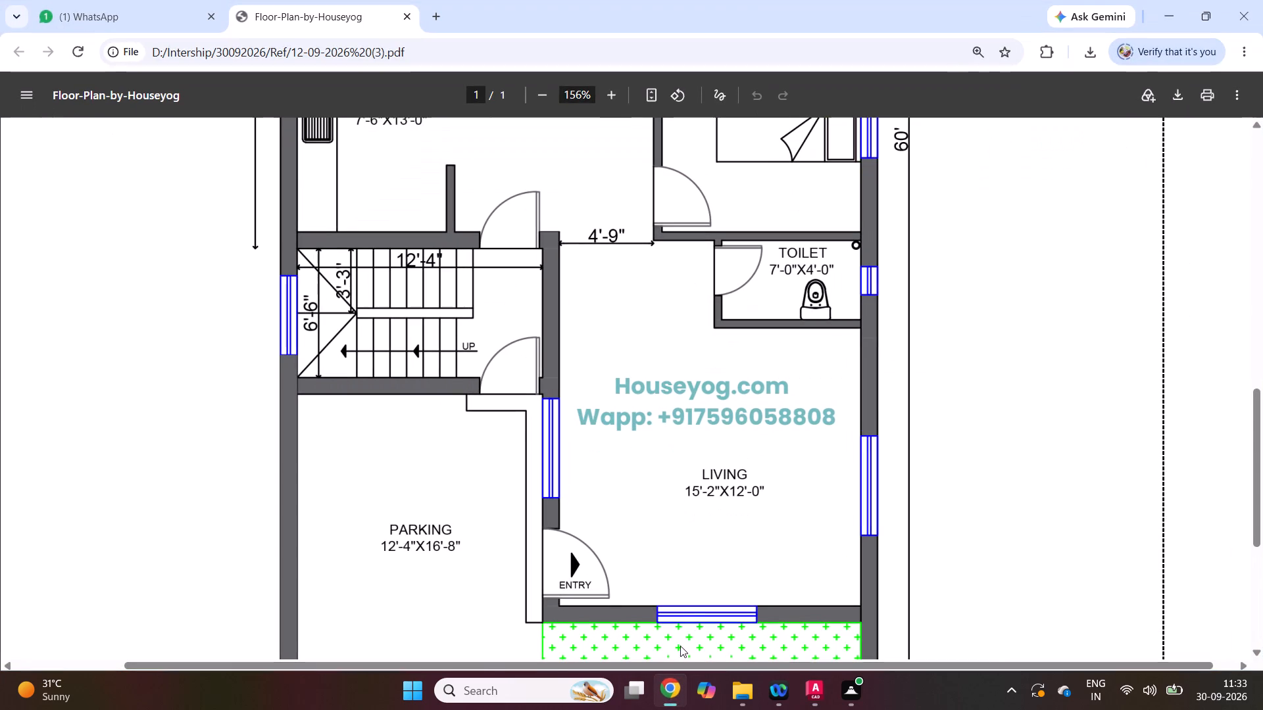
{"action": "scroll", "coordinate": [518, 423], "scroll_direction": "up", "scroll_amount": 3}
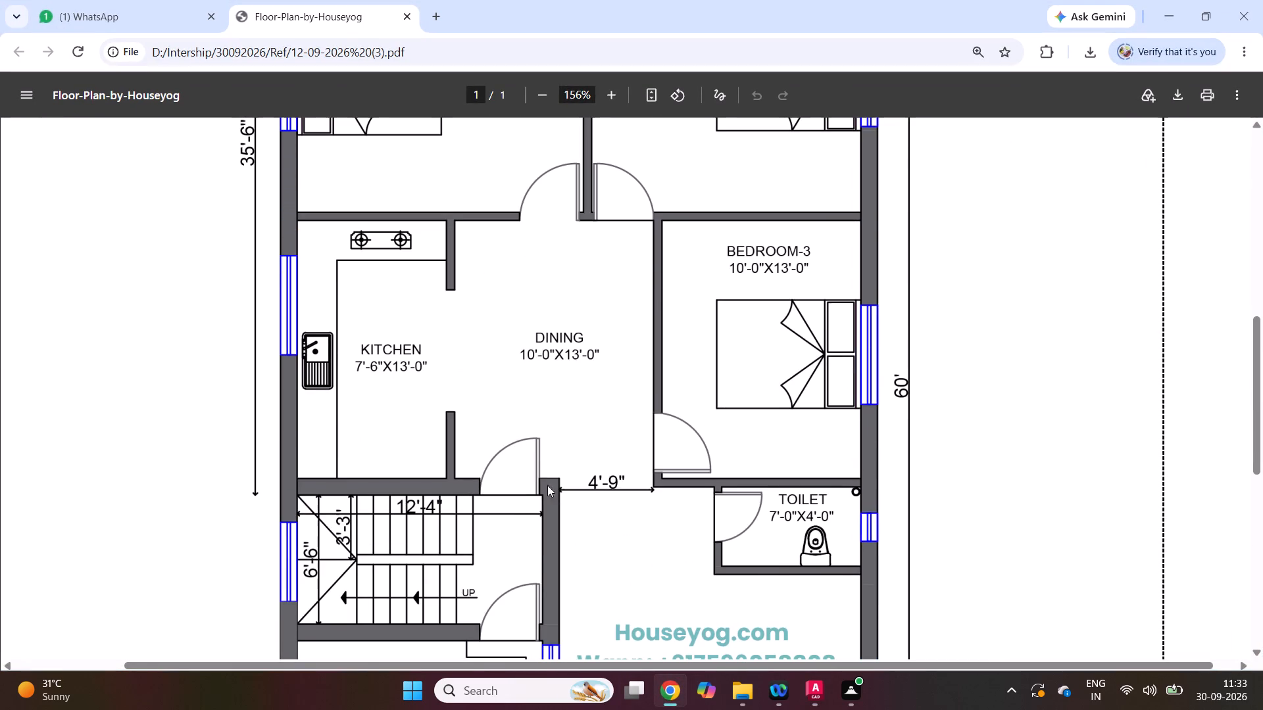
{"action": "left_click", "coordinate": [669, 698]}
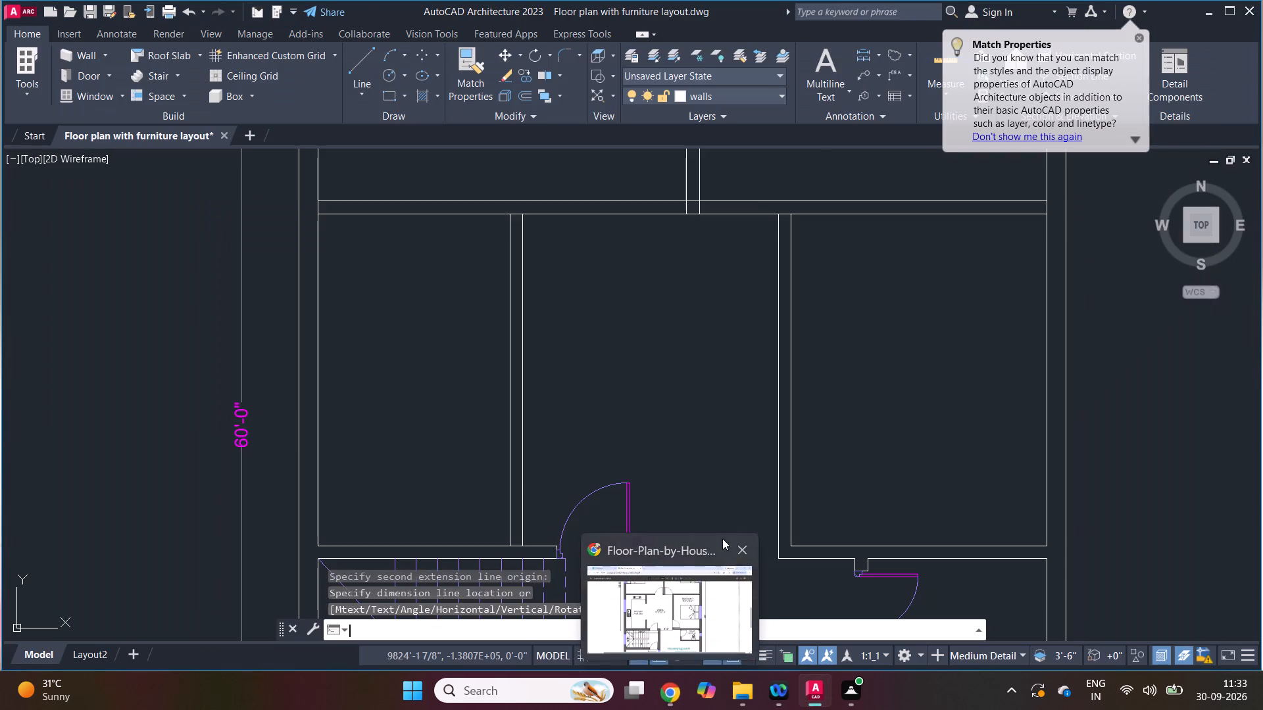
{"action": "scroll", "coordinate": [678, 435], "scroll_direction": "down", "scroll_amount": 2}
{"action": "scroll", "coordinate": [760, 479], "scroll_direction": "up", "scroll_amount": 2}
{"action": "key", "text": "Escape"}
Offset Bedroom 3's bottom inner wall line 6 inches upward into the room.
{"action": "scroll", "coordinate": [716, 488], "scroll_direction": "up", "scroll_amount": 2}
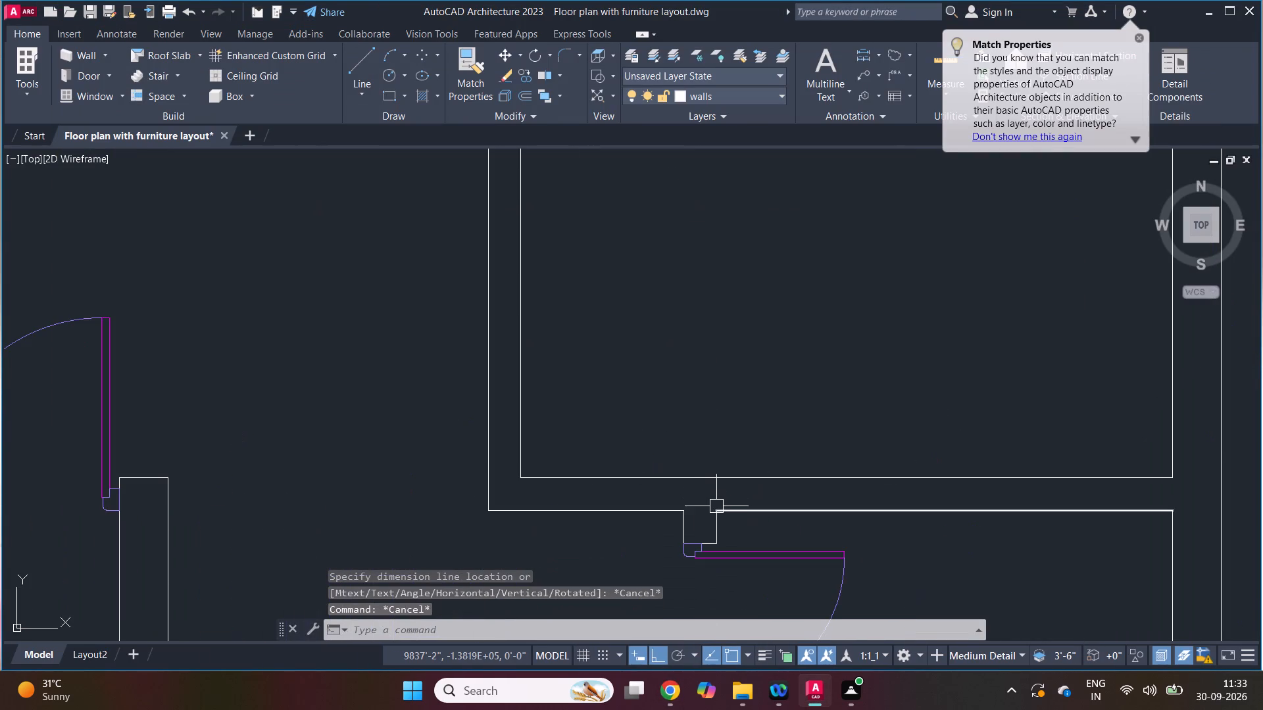
{"action": "type", "text": "z"}
{"action": "key", "text": "space"}
{"action": "key", "text": "6"}
{"action": "key", "text": "space"}
{"action": "left_click_drag", "start_coordinate": [574, 473], "coordinate": [574, 467]}
{"action": "left_click", "coordinate": [579, 446]}
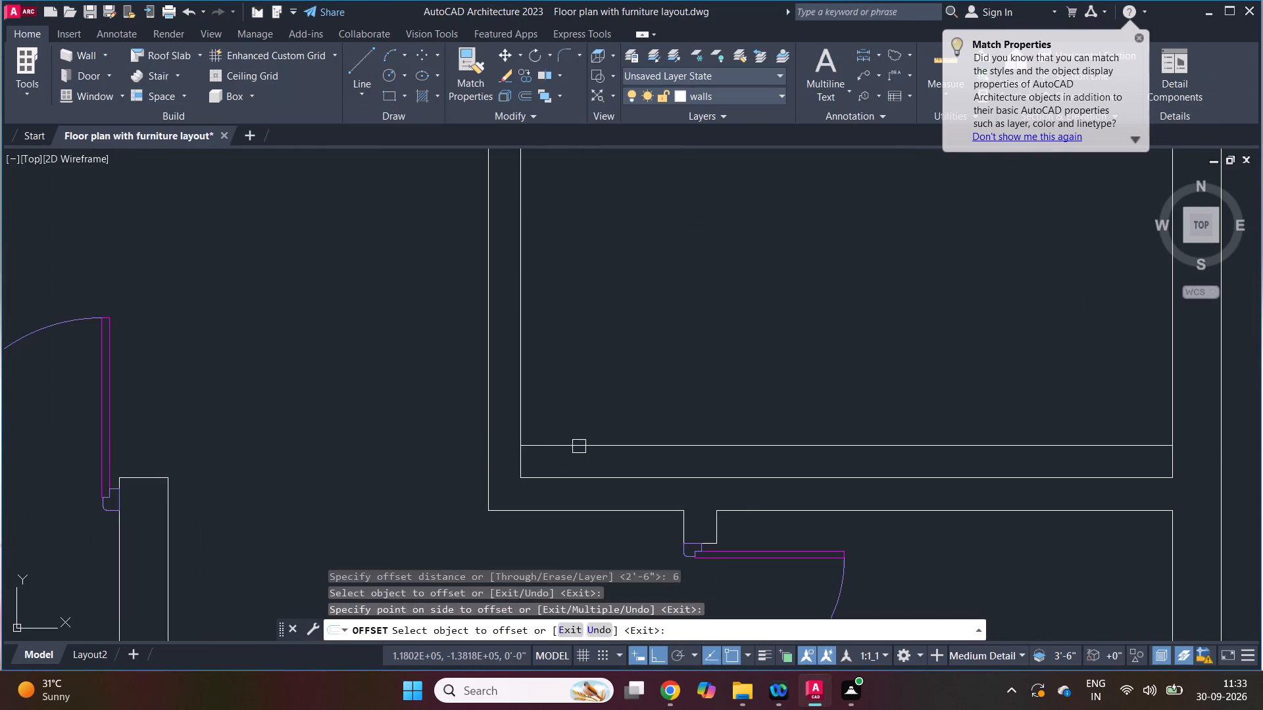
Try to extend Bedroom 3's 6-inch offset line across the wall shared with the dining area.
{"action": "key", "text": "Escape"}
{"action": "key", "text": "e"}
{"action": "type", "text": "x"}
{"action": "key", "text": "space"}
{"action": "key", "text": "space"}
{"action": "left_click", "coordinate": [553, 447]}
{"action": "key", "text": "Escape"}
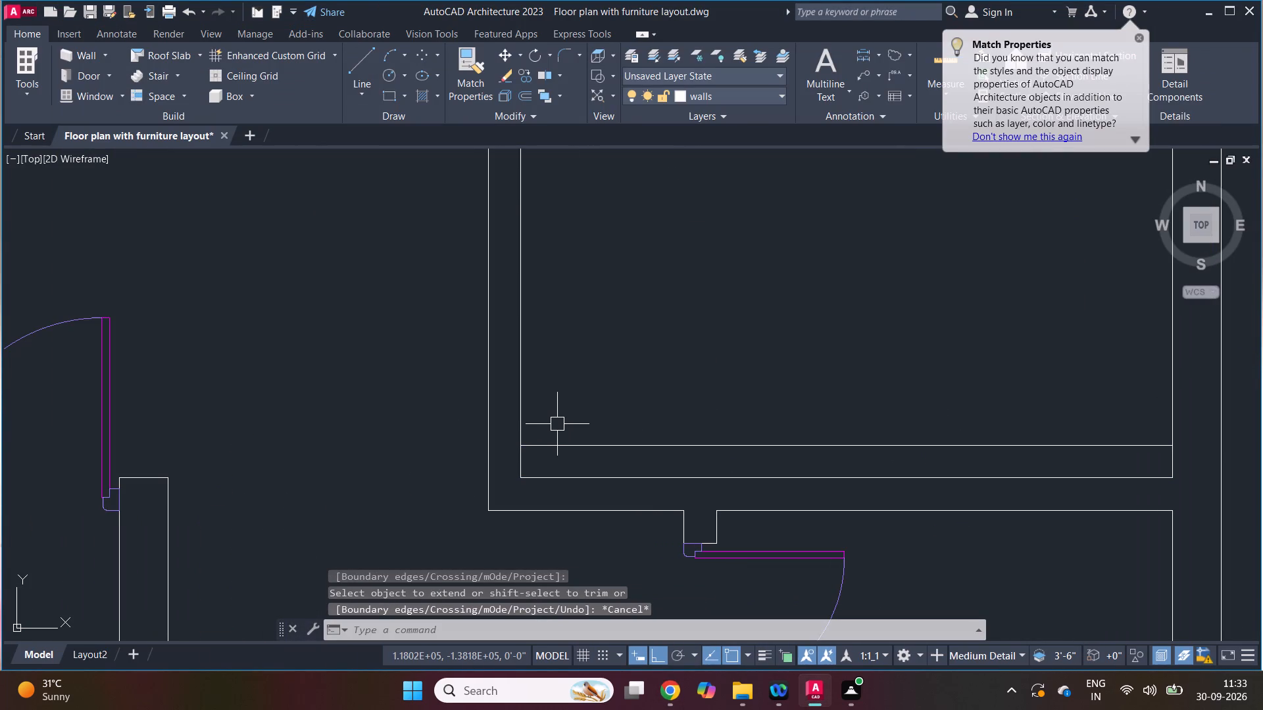
Offset the new line in Bedroom 3 upward by 36 inches to mark the door opening's other side.
{"action": "type", "text": "z 36"}
{"action": "key", "text": "space"}
{"action": "left_click", "coordinate": [561, 442]}
{"action": "left_click", "coordinate": [568, 415]}
{"action": "key", "text": "Escape"}
Extend both door opening lines through Bedroom 3's dining-side wall to its outer face.
{"action": "key", "text": "e"}
{"action": "key", "text": "x"}
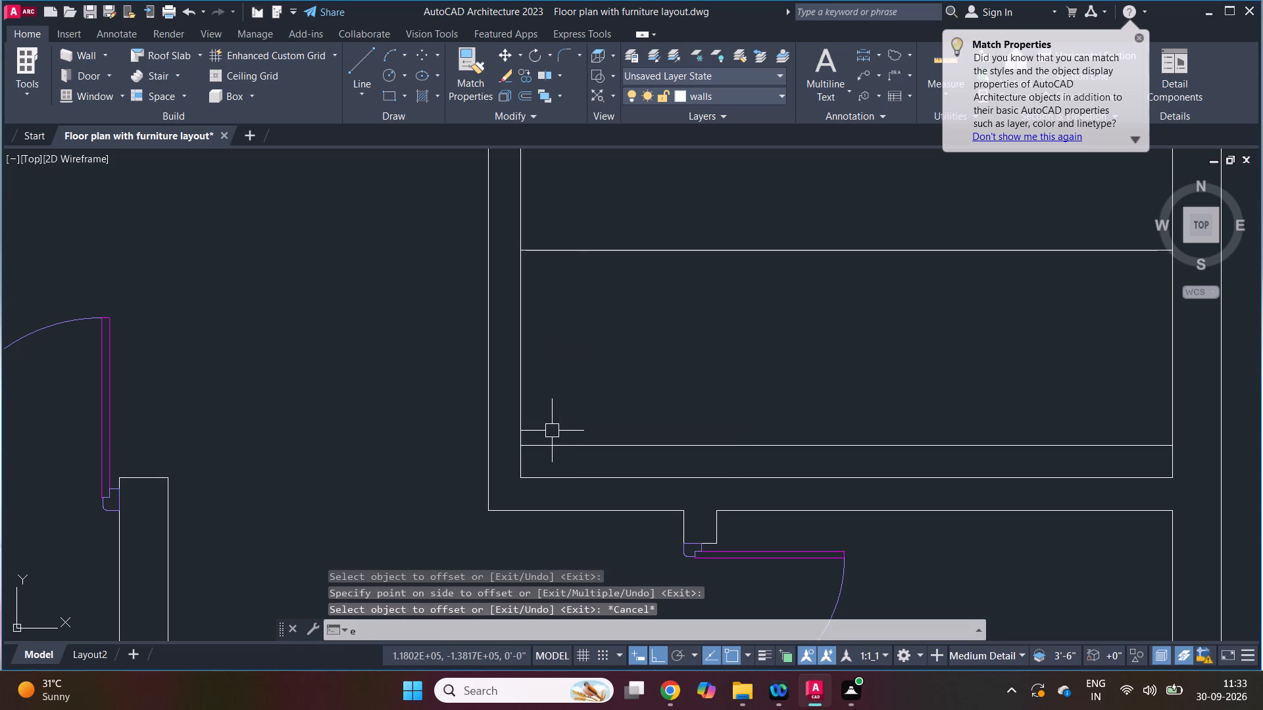
{"action": "key", "text": "space"}
{"action": "key", "text": "space"}
{"action": "left_click", "coordinate": [551, 442]}
{"action": "left_click", "coordinate": [551, 247]}
{"action": "key", "text": "Escape"}
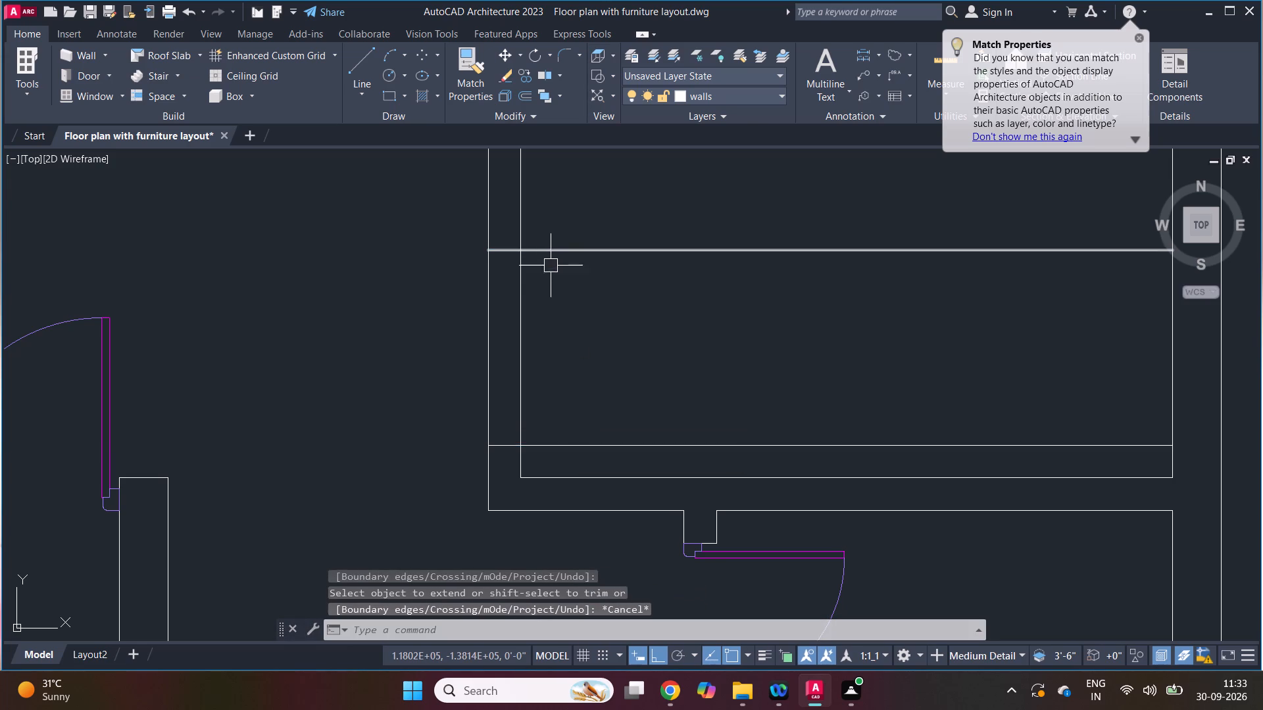
Trim the parts of both opening lines inside Bedroom 3, leaving only the jamb lines within the wall thickness.
{"action": "key", "text": "t"}
{"action": "key", "text": "r"}
{"action": "key", "text": "space"}
{"action": "key", "text": "space"}
{"action": "left_click", "coordinate": [587, 448]}
{"action": "left_click", "coordinate": [593, 245]}
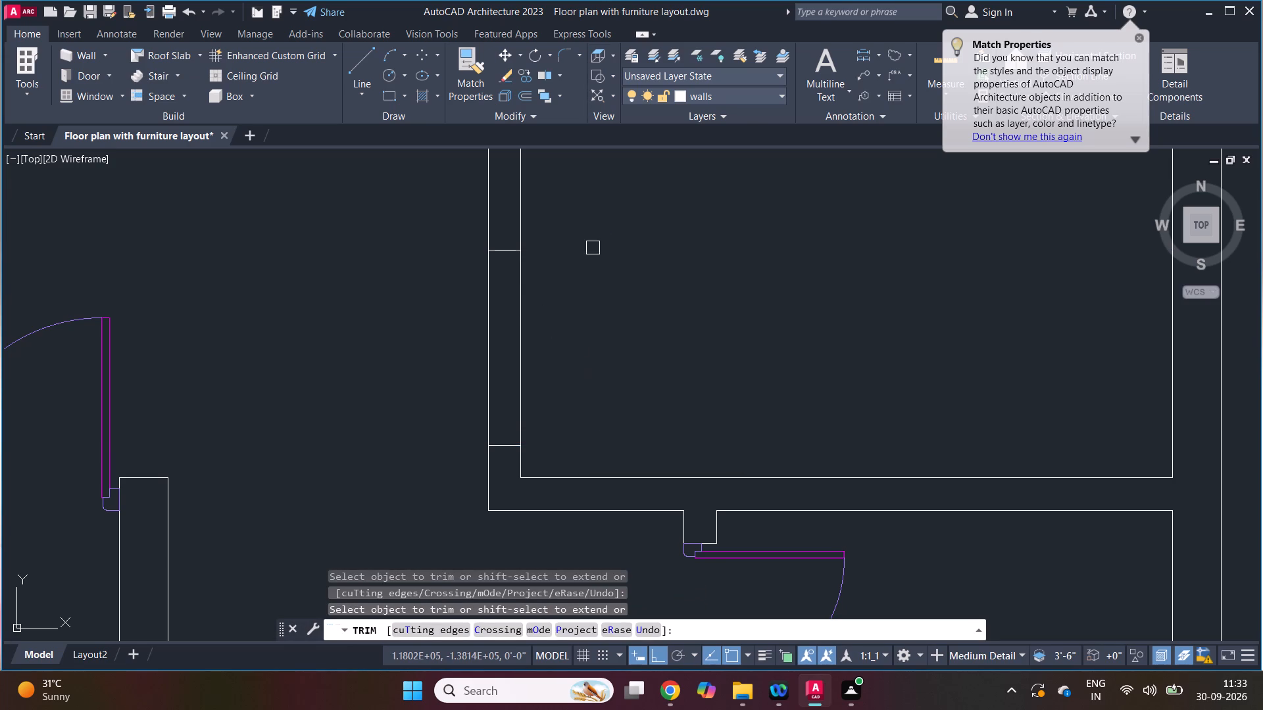
{"action": "key", "text": "Escape"}
Trim both faces of the dining-side wall between the jamb lines to open Bedroom 3's doorway.
{"action": "key", "text": "t"}
{"action": "key", "text": "r"}
{"action": "key", "text": "space"}
{"action": "key", "text": "space"}
{"action": "left_click_drag", "start_coordinate": [527, 350], "coordinate": [521, 358]}
{"action": "left_click", "coordinate": [495, 371]}
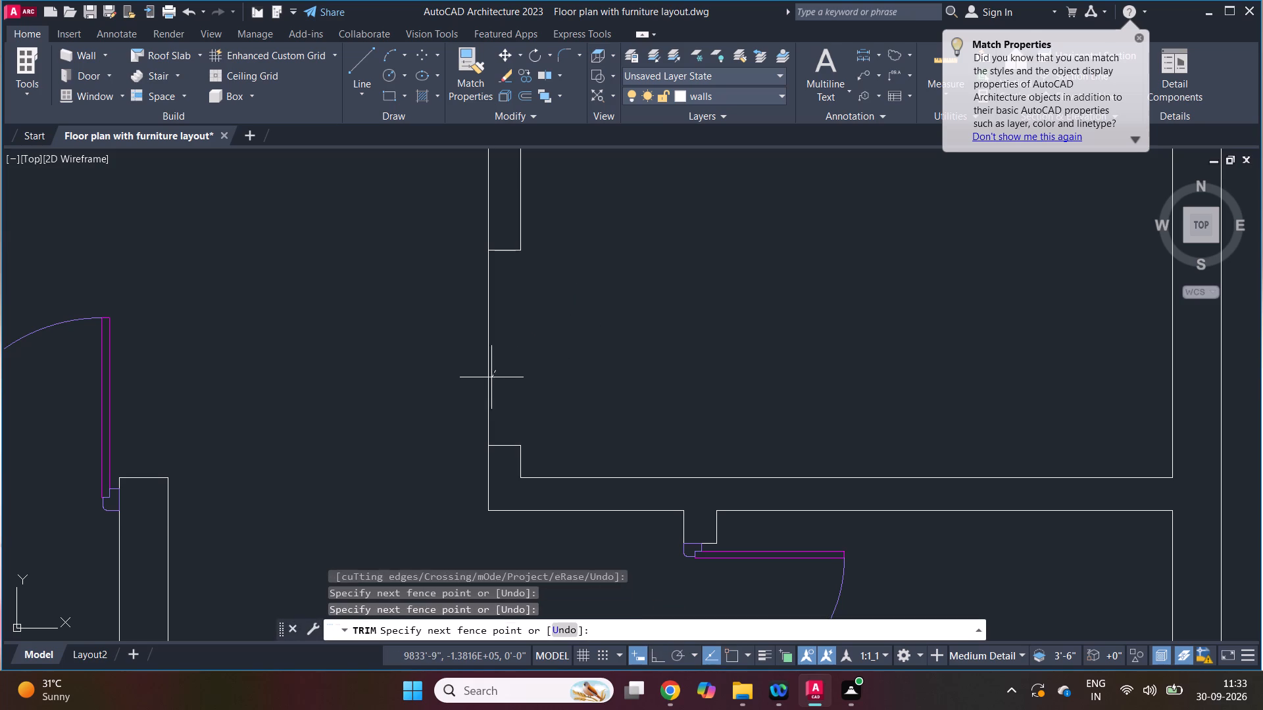
{"action": "left_click", "coordinate": [469, 387]}
{"action": "key", "text": "Escape"}
Copy the door at the top of the staircase into the dining area beside the original.
{"action": "scroll", "coordinate": [488, 385], "scroll_direction": "down", "scroll_amount": 2}
{"action": "type", "text": "cp"}
{"action": "key", "text": "space"}
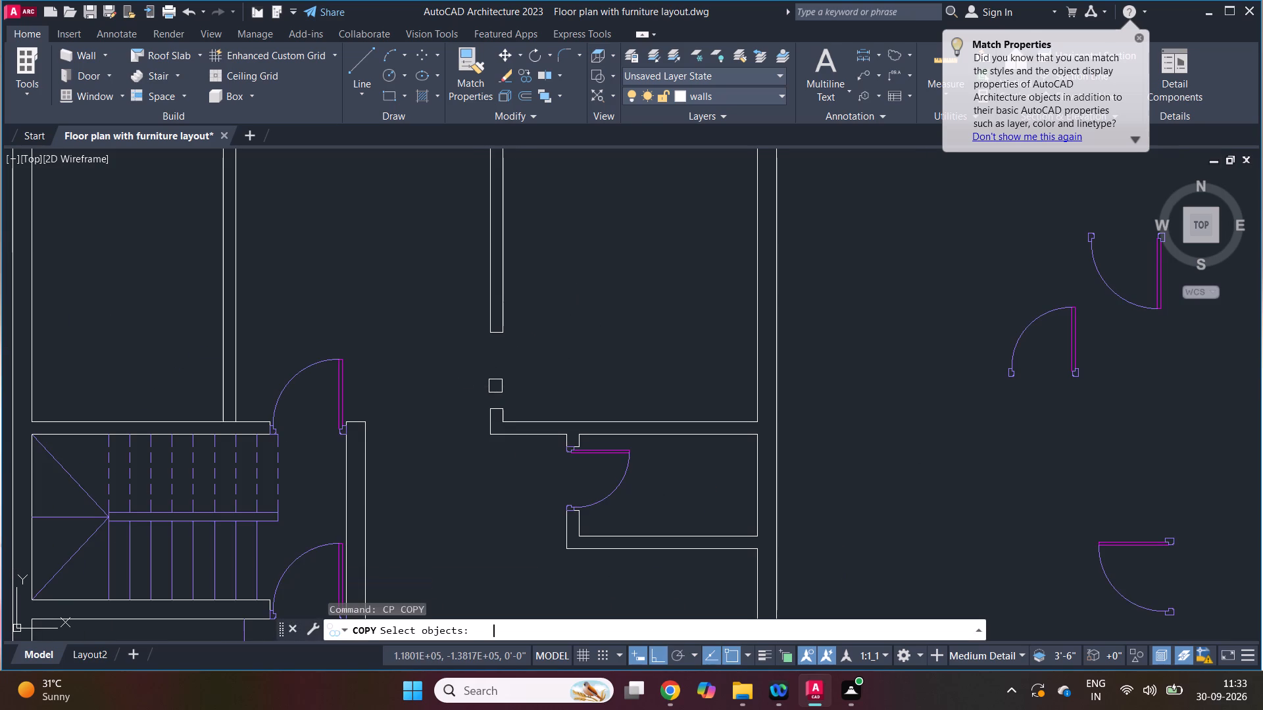
{"action": "left_click", "coordinate": [334, 366]}
{"action": "key", "text": "space"}
{"action": "left_click_drag", "start_coordinate": [394, 375], "coordinate": [403, 377]}
{"action": "left_click", "coordinate": [441, 382]}
{"action": "key", "text": "Escape"}
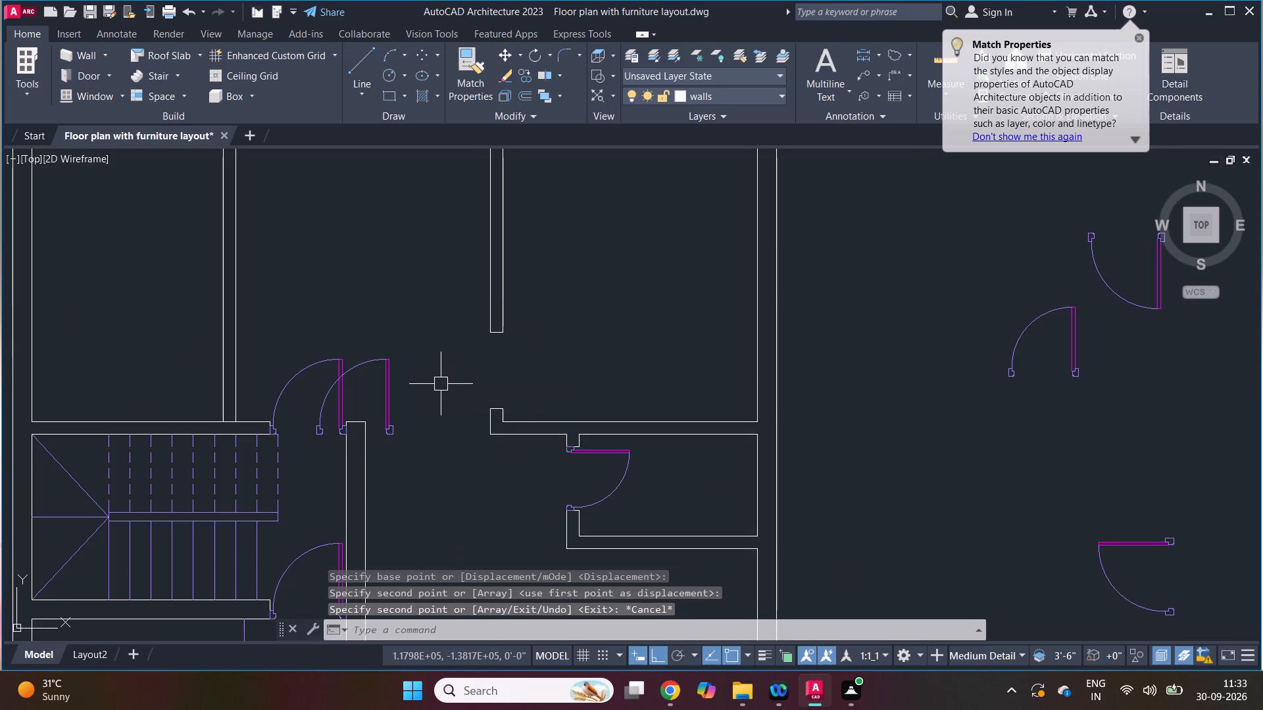
Rotate the copied door 270 degrees so its leaf lies horizontal and swings toward Bedroom 3.
{"action": "key", "text": "r"}
{"action": "type", "text": "o"}
{"action": "key", "text": "space"}
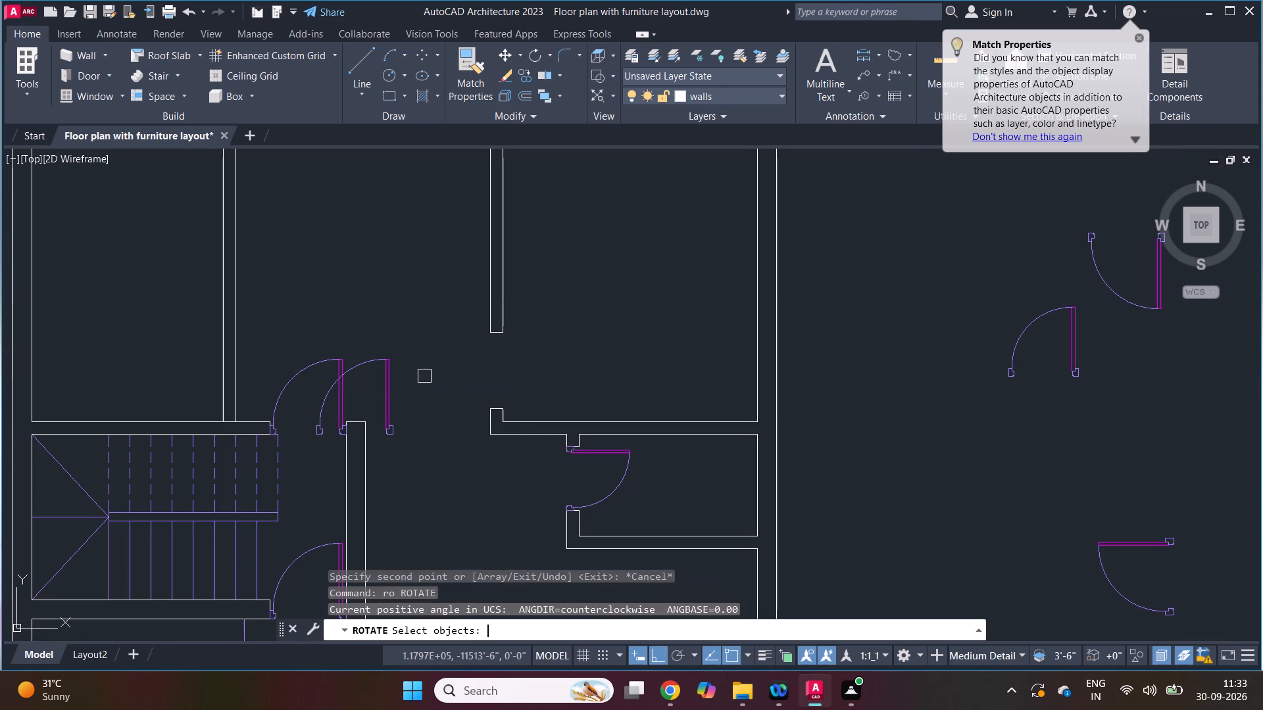
{"action": "left_click", "coordinate": [397, 385]}
{"action": "left_click", "coordinate": [384, 395]}
{"action": "key", "text": "space"}
{"action": "left_click", "coordinate": [416, 390]}
{"action": "left_click", "coordinate": [416, 398]}
{"action": "key", "text": "Escape"}
Move the rotated door by its lower frame corner onto the lower jamb of Bedroom 3's doorway.
{"action": "scroll", "coordinate": [384, 348], "scroll_direction": "up", "scroll_amount": 1}
{"action": "key", "text": "m"}
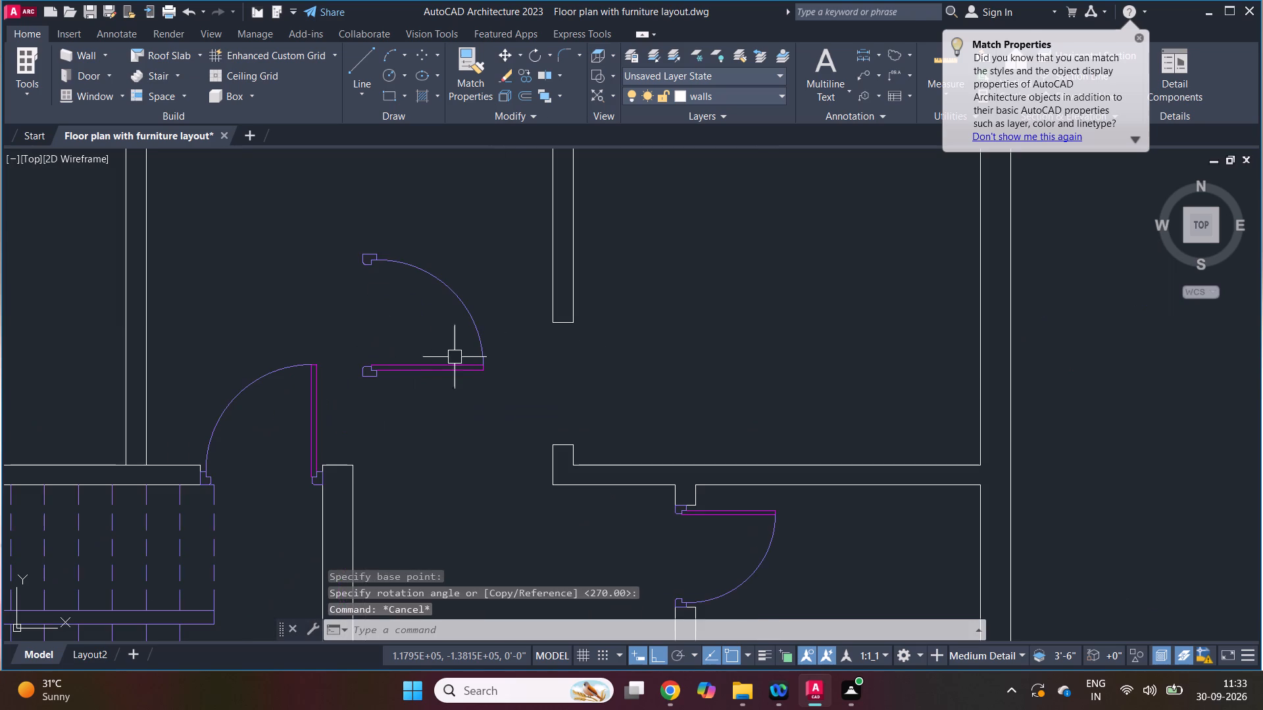
{"action": "key", "text": "space"}
{"action": "left_click", "coordinate": [389, 366]}
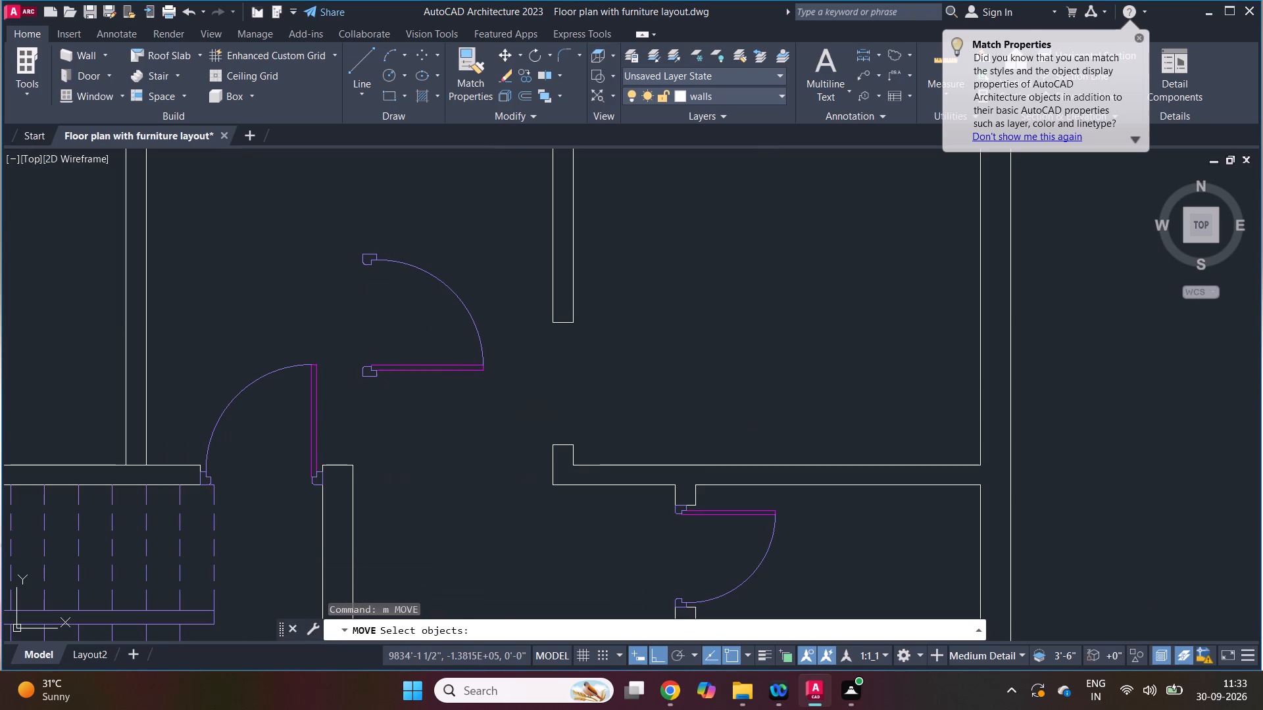
{"action": "scroll", "coordinate": [369, 402], "scroll_direction": "up", "scroll_amount": 3}
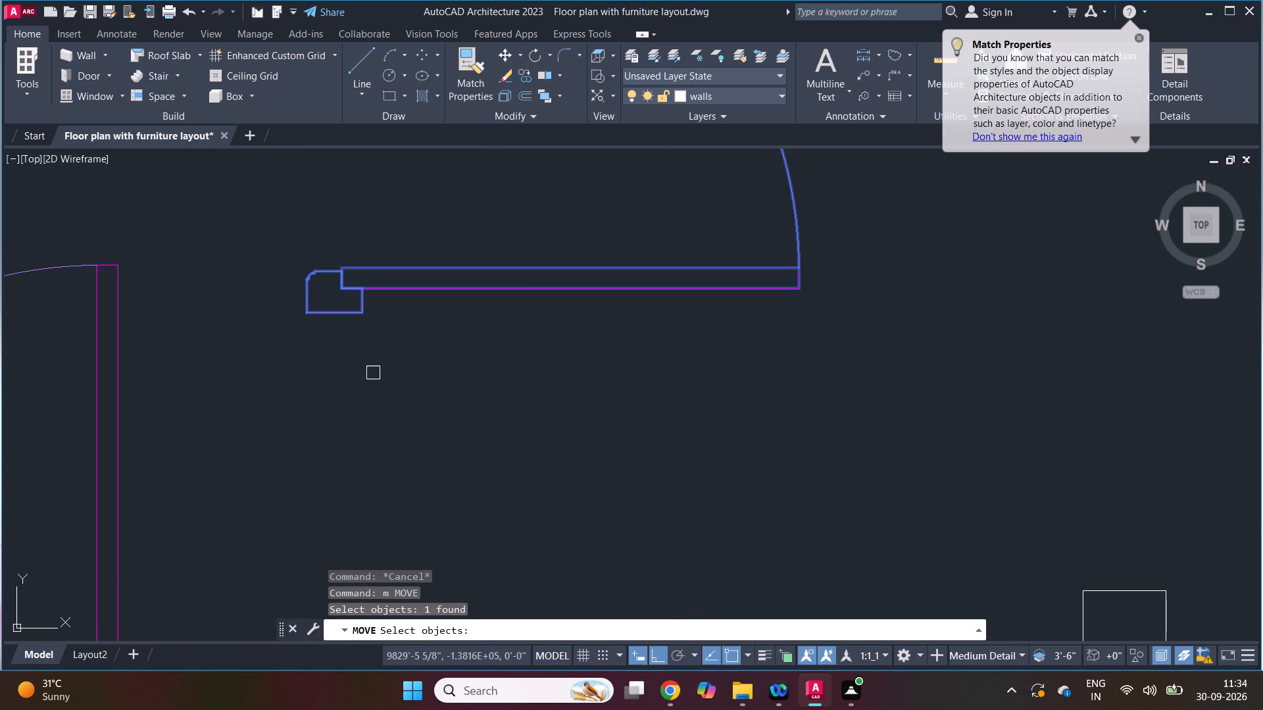
{"action": "key", "text": "space"}
{"action": "left_click", "coordinate": [317, 318]}
{"action": "scroll", "coordinate": [285, 325], "scroll_direction": "down", "scroll_amount": 2}
{"action": "scroll", "coordinate": [580, 423], "scroll_direction": "up", "scroll_amount": 1}
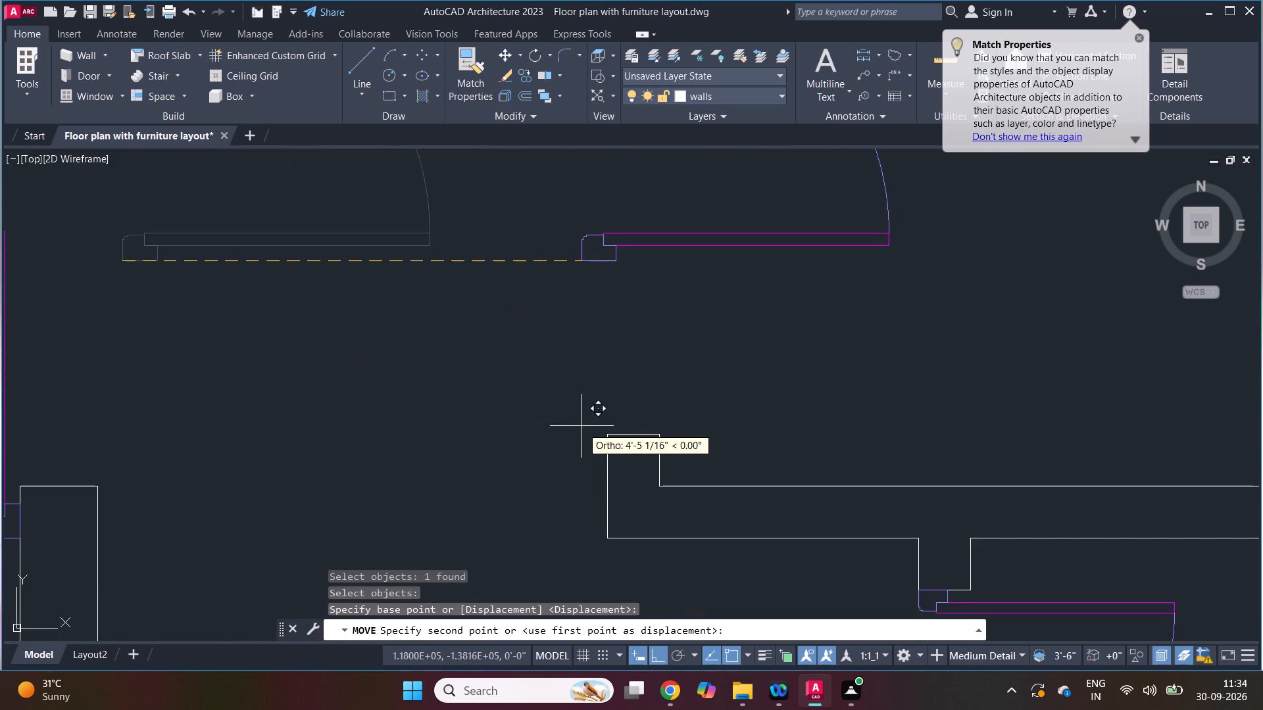
{"action": "left_click", "coordinate": [603, 440]}
{"action": "scroll", "coordinate": [554, 489], "scroll_direction": "down", "scroll_amount": 2}
{"action": "key", "text": "Escape"}
{"action": "key", "text": "Escape"}
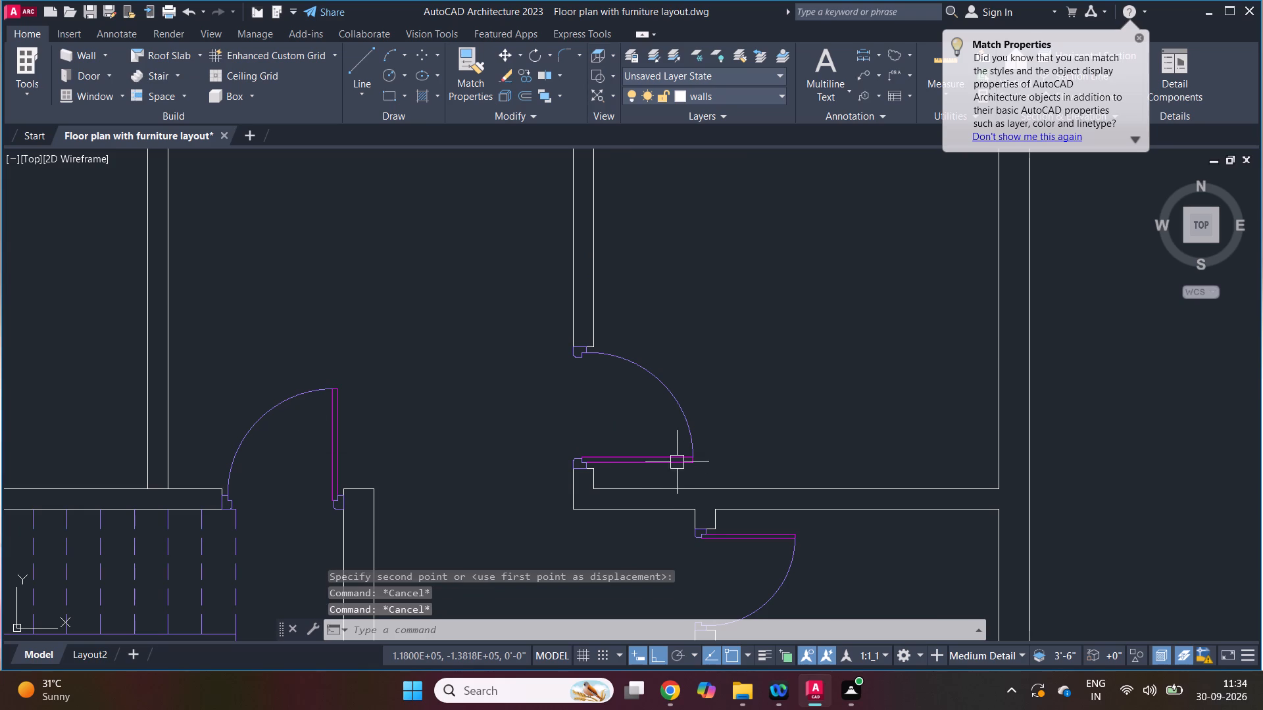
Trim the outer wall's inner line where the cross wall above Bedroom 3 meets it on the right side.
{"action": "scroll", "coordinate": [767, 539], "scroll_direction": "down", "scroll_amount": 1}
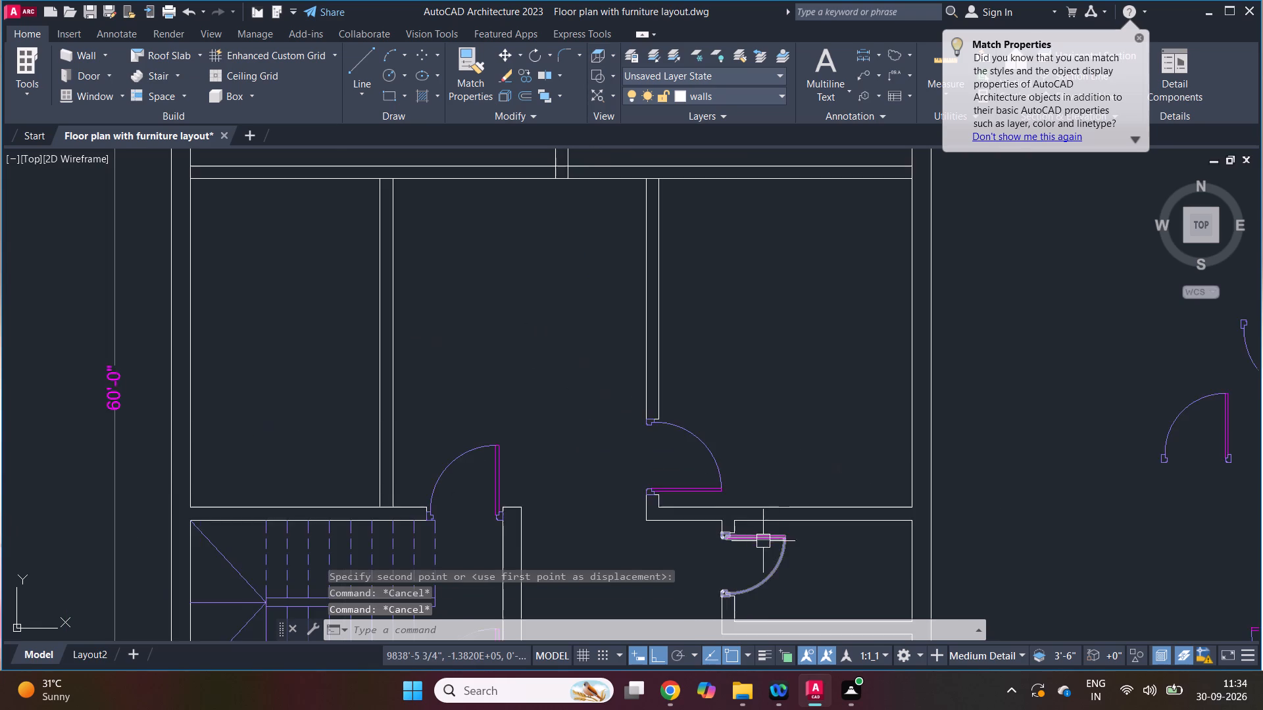
{"action": "scroll", "coordinate": [704, 516], "scroll_direction": "down", "scroll_amount": 1}
{"action": "key", "text": "Escape"}
{"action": "scroll", "coordinate": [817, 316], "scroll_direction": "up", "scroll_amount": 2}
{"action": "type", "text": "tr"}
{"action": "key", "text": "space"}
{"action": "key", "text": "space"}
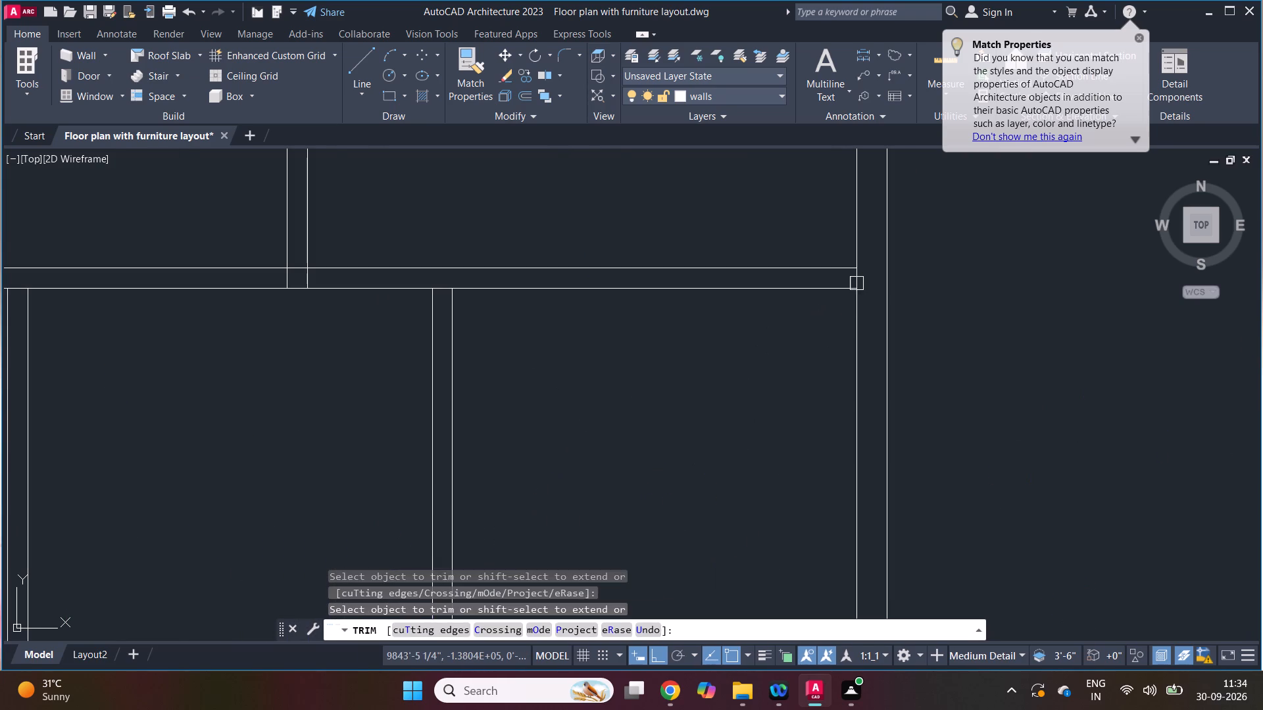
{"action": "scroll", "coordinate": [856, 282], "scroll_direction": "up", "scroll_amount": 2}
{"action": "left_click", "coordinate": [856, 270]}
{"action": "key", "text": "Escape"}
{"action": "scroll", "coordinate": [812, 275], "scroll_direction": "down", "scroll_amount": 3}
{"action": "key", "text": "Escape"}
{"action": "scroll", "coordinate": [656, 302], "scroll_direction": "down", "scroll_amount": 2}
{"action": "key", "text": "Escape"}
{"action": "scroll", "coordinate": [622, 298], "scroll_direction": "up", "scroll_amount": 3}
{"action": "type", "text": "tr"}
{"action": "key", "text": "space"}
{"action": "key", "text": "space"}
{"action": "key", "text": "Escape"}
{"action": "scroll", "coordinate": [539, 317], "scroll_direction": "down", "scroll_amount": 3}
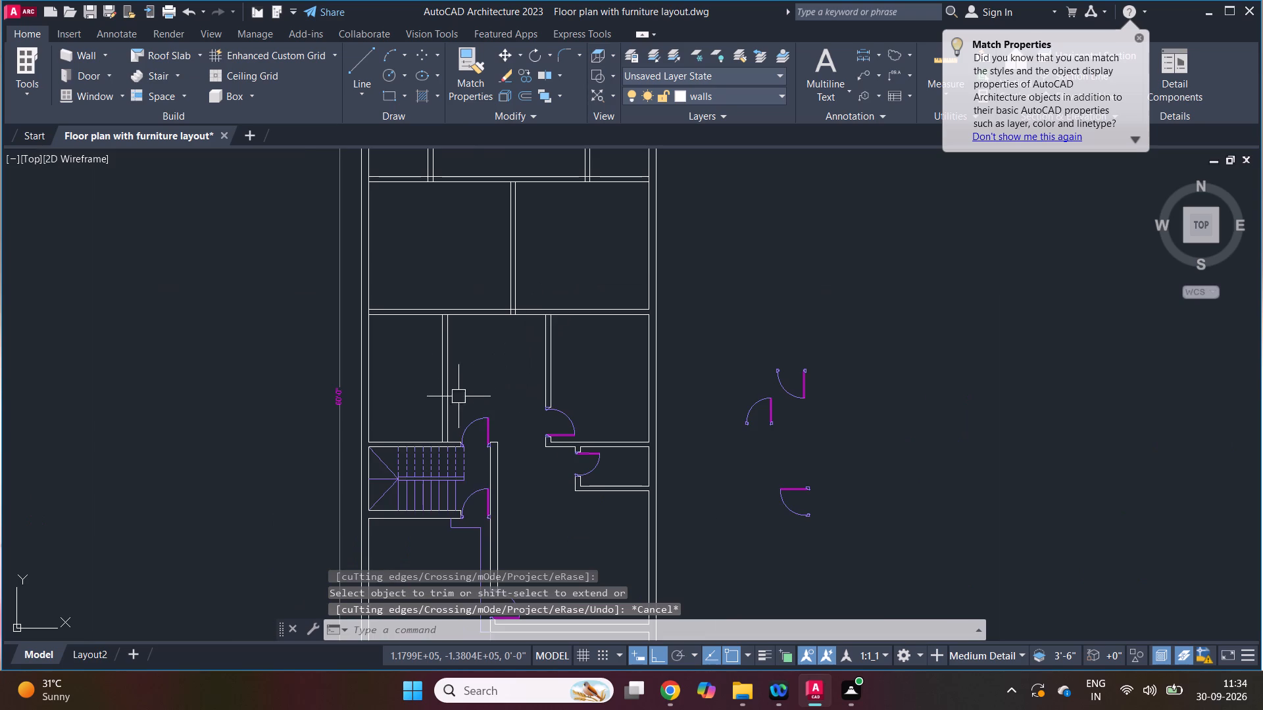
Check the kitchen opening in the reference plan and offset the kitchen's bottom and top wall lines 36 inches into the room.
{"action": "scroll", "coordinate": [401, 378], "scroll_direction": "up", "scroll_amount": 2}
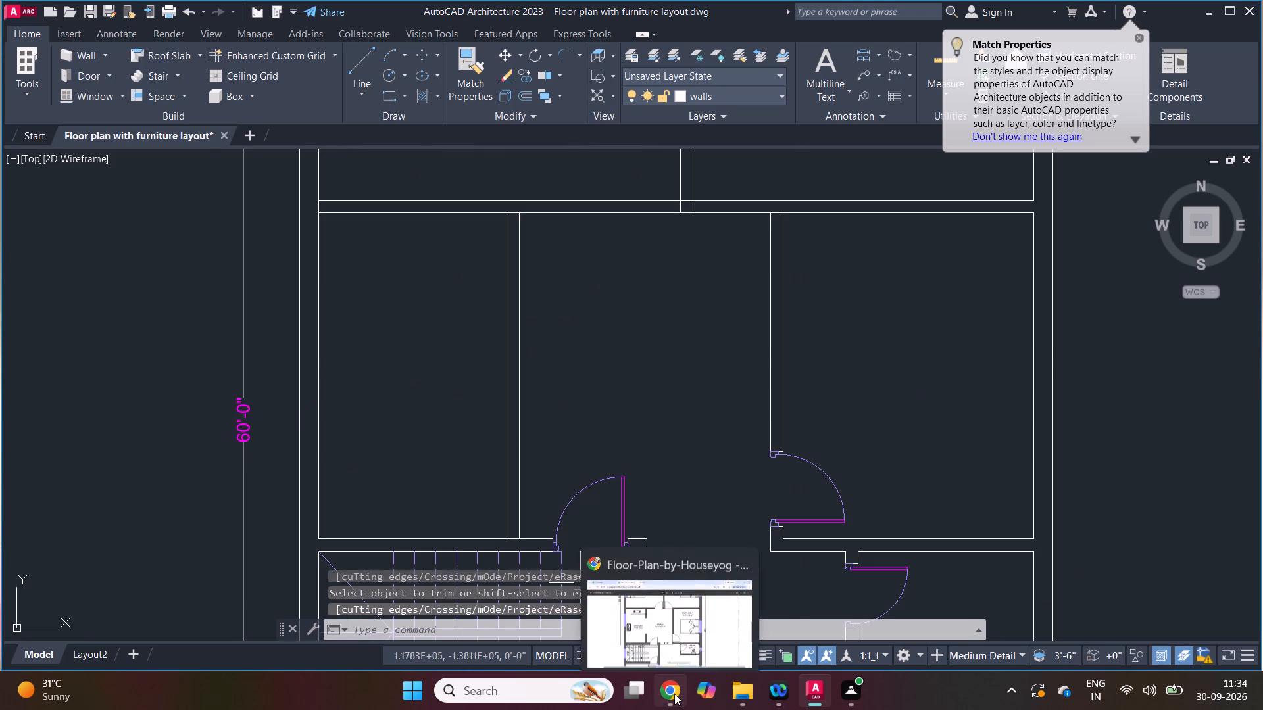
{"action": "left_click", "coordinate": [674, 694]}
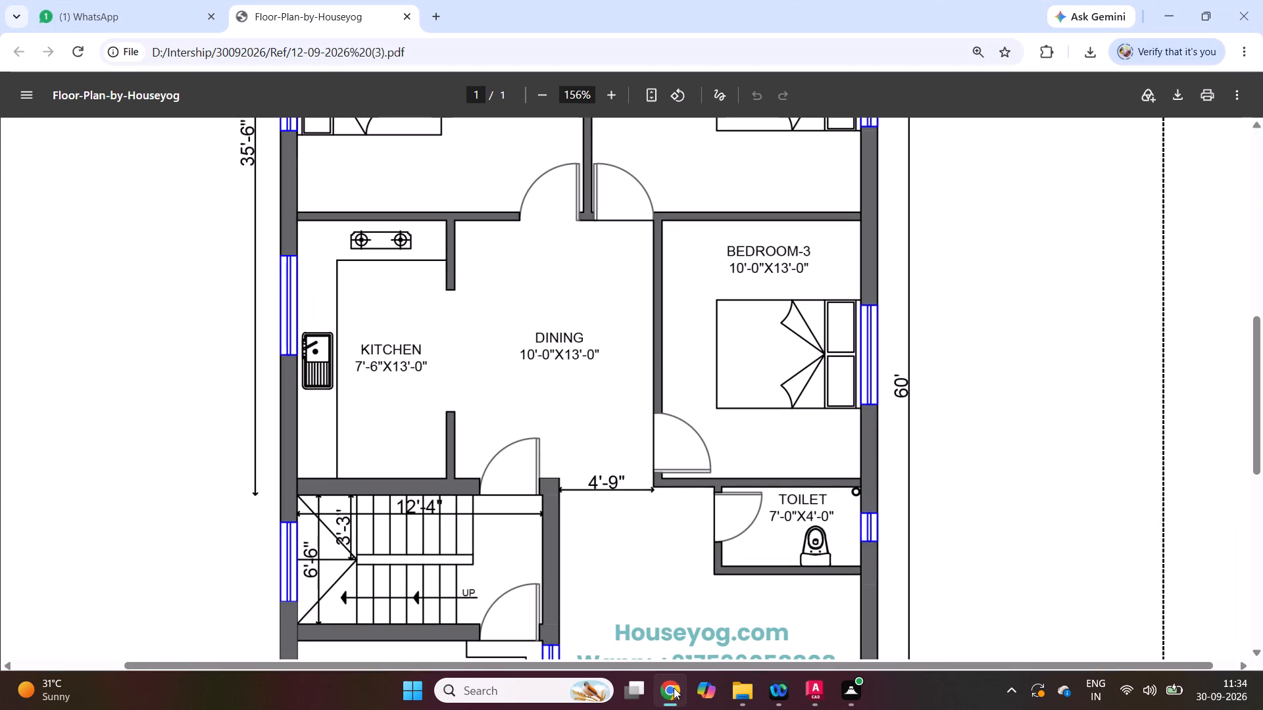
{"action": "left_click", "coordinate": [674, 688]}
{"action": "key", "text": "Escape"}
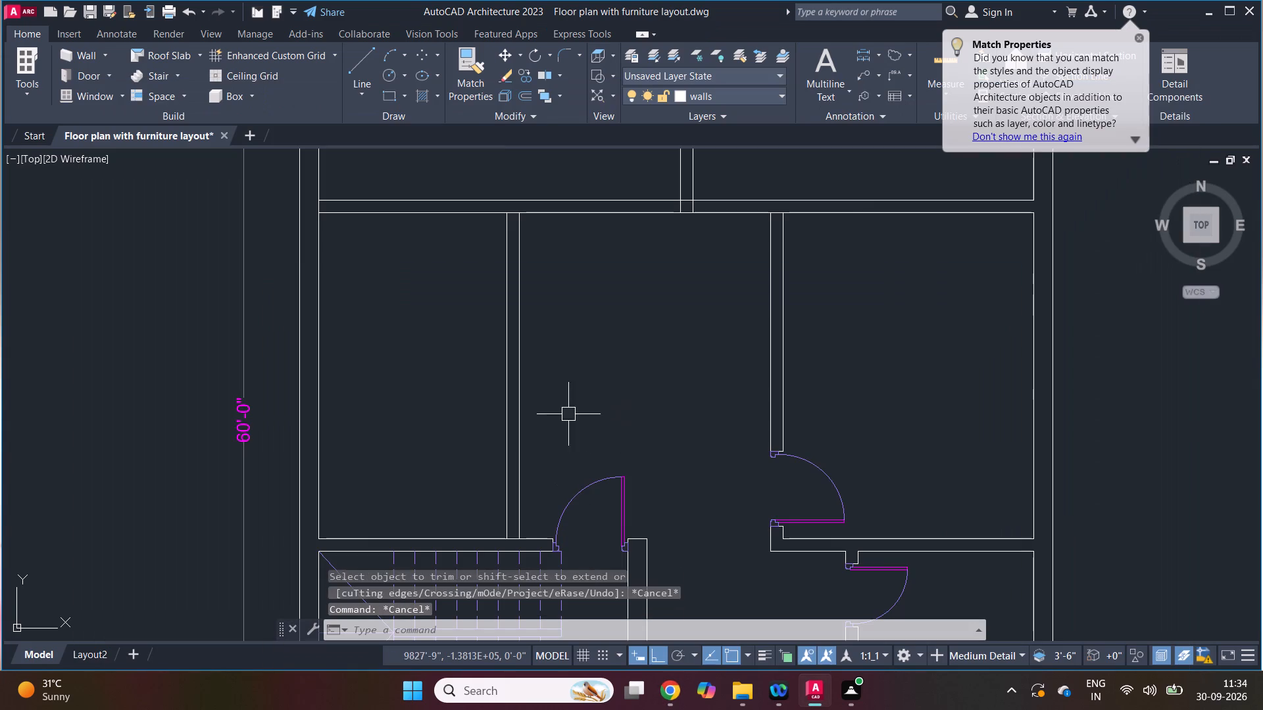
{"action": "key", "text": "Escape"}
{"action": "type", "text": "z 36"}
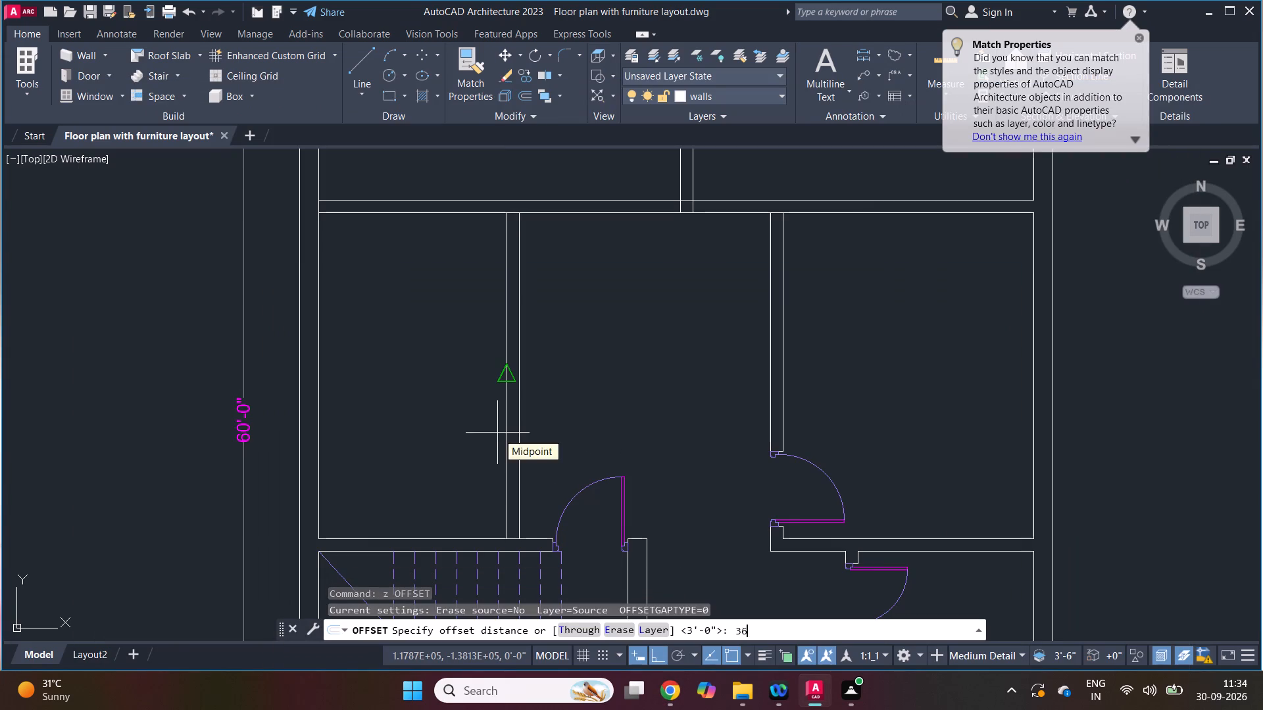
{"action": "key", "text": "space"}
{"action": "left_click", "coordinate": [484, 540]}
{"action": "left_click", "coordinate": [486, 509]}
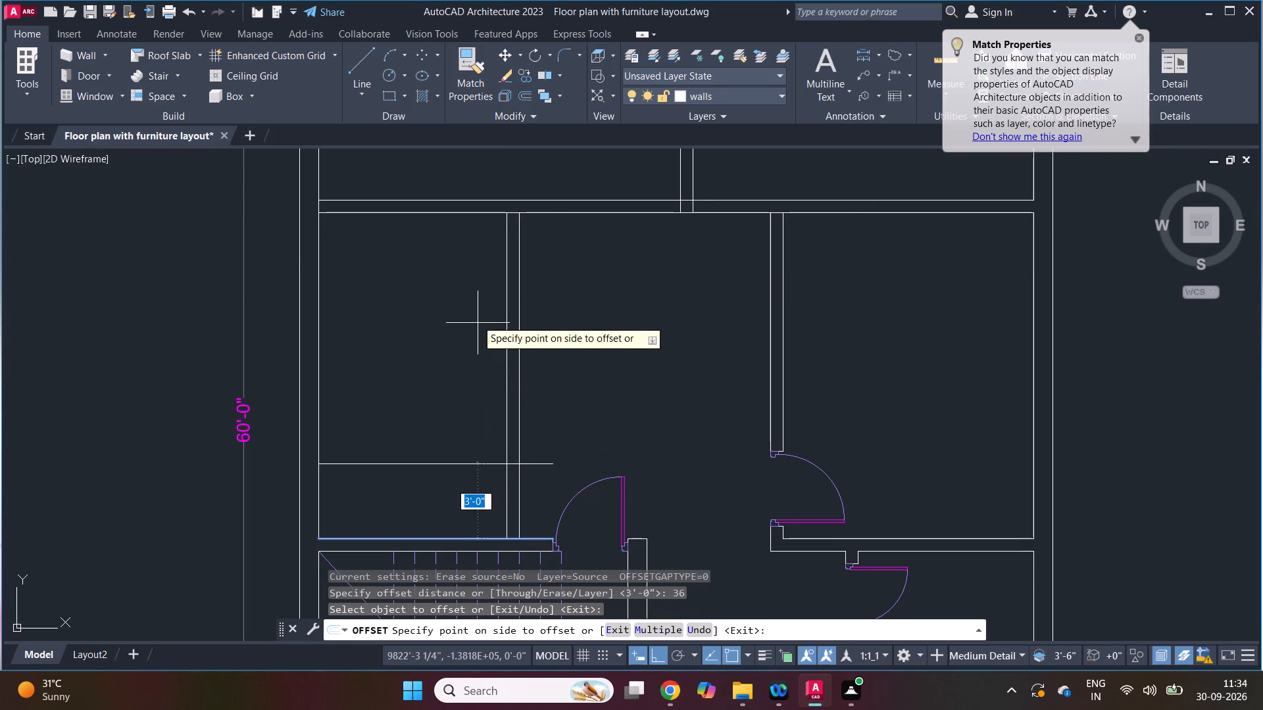
{"action": "left_click", "coordinate": [476, 319]}
{"action": "left_click", "coordinate": [473, 206]}
{"action": "left_click", "coordinate": [464, 245]}
{"action": "key", "text": "Escape"}
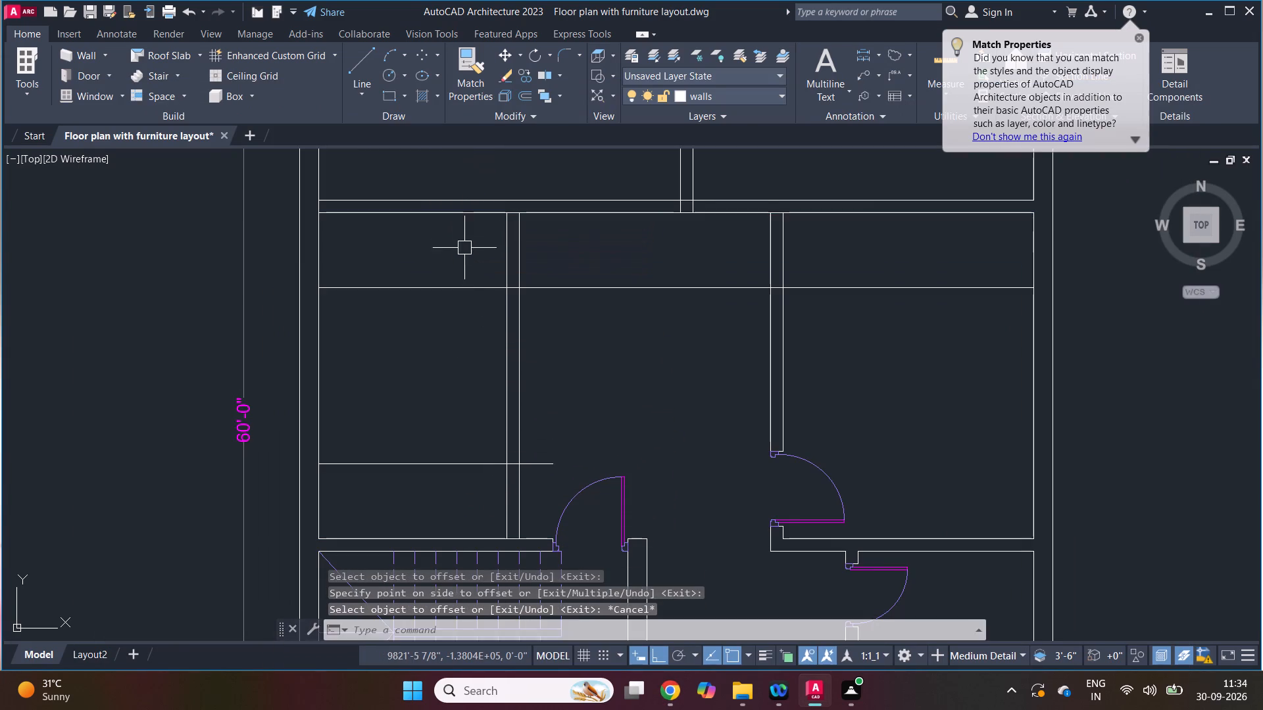
Trim the two offset lines on both sides of the kitchen-dining wall, leaving end lines within its thickness.
{"action": "key", "text": "t"}
{"action": "key", "text": "r"}
{"action": "key", "text": "space"}
{"action": "key", "text": "space"}
{"action": "left_click", "coordinate": [541, 287]}
{"action": "left_click", "coordinate": [476, 287]}
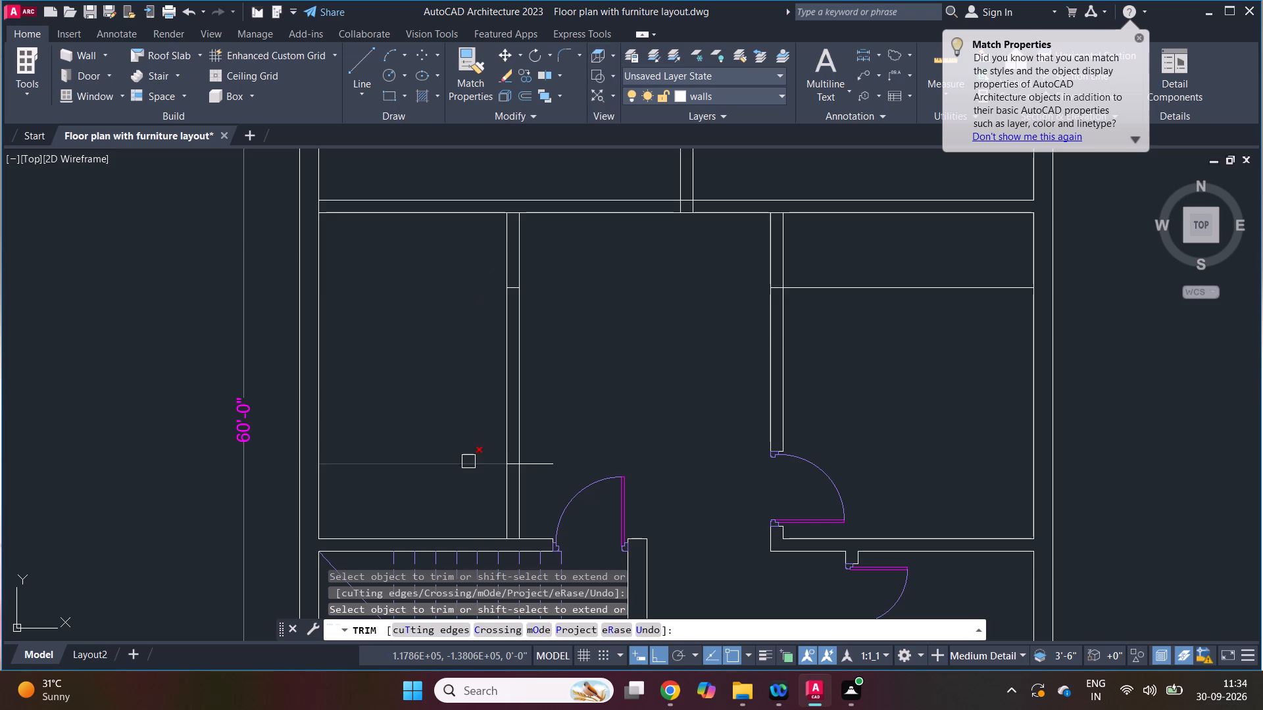
{"action": "left_click_drag", "start_coordinate": [468, 467], "coordinate": [472, 474]}
{"action": "left_click", "coordinate": [542, 467]}
Trim both faces of the kitchen-dining wall between the end lines to open the passage.
{"action": "left_click_drag", "start_coordinate": [542, 427], "coordinate": [515, 409]}
{"action": "left_click", "coordinate": [487, 393]}
{"action": "left_click", "coordinate": [537, 381]}
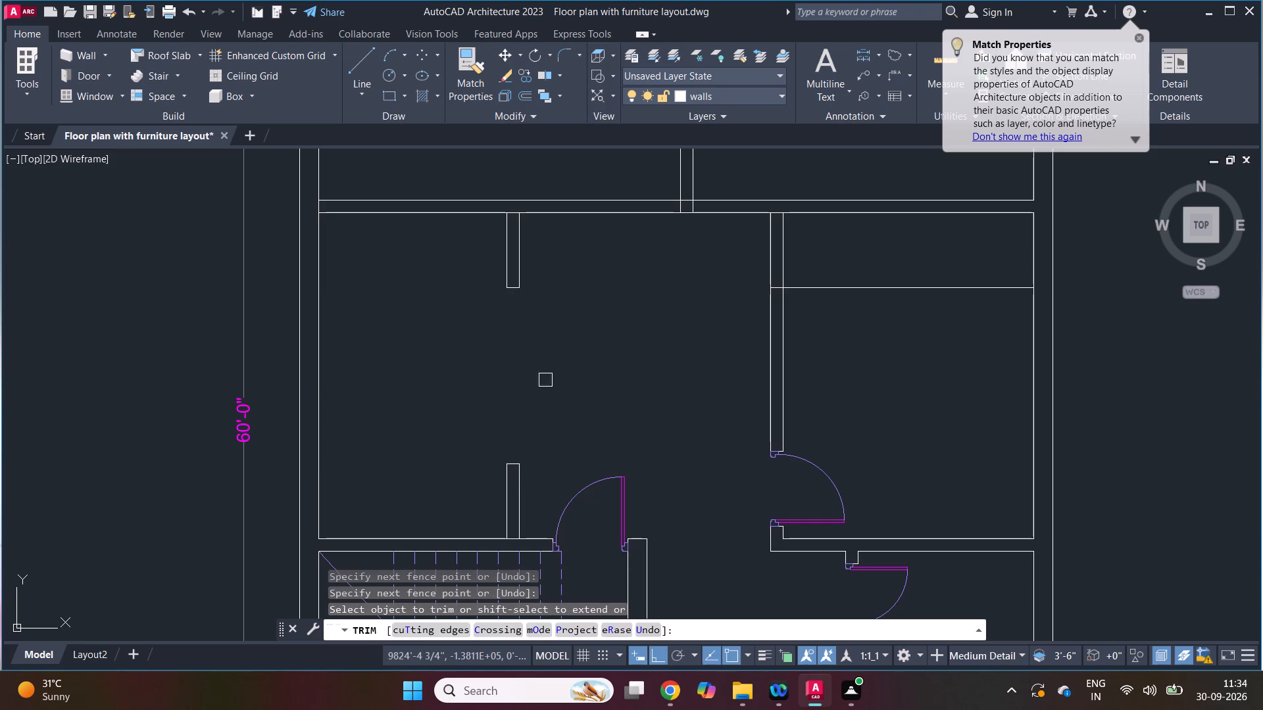
{"action": "key", "text": "Escape"}
Erase the leftover offset line crossing Bedroom 3.
{"action": "key", "text": "e"}
{"action": "key", "text": "space"}
{"action": "left_click", "coordinate": [834, 288]}
{"action": "key", "text": "space"}
{"action": "key", "text": "Escape"}
Trim the cross wall lines closing off the bottom and top kitchen wall stubs so the junctions are open.
{"action": "key", "text": "t"}
{"action": "key", "text": "r"}
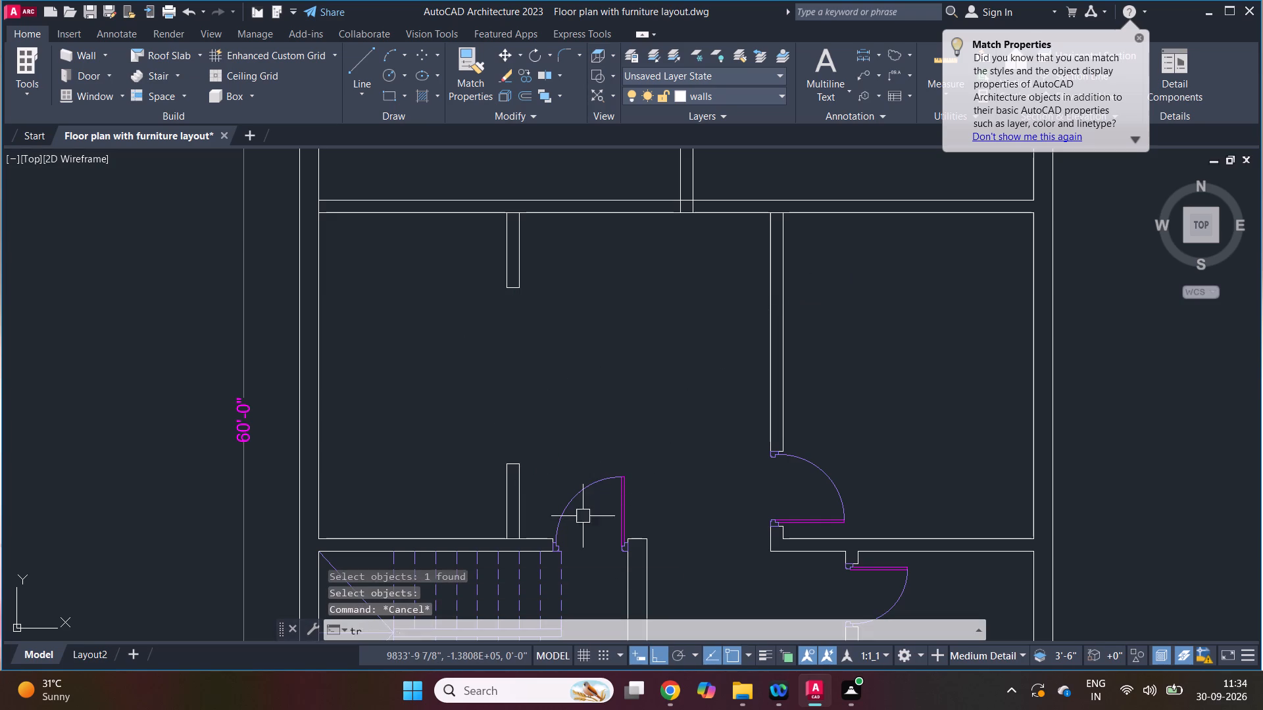
{"action": "key", "text": "space"}
{"action": "key", "text": "space"}
{"action": "scroll", "coordinate": [509, 547], "scroll_direction": "up", "scroll_amount": 2}
{"action": "left_click", "coordinate": [516, 530]}
{"action": "scroll", "coordinate": [516, 532], "scroll_direction": "down", "scroll_amount": 4}
{"action": "scroll", "coordinate": [524, 395], "scroll_direction": "up", "scroll_amount": 3}
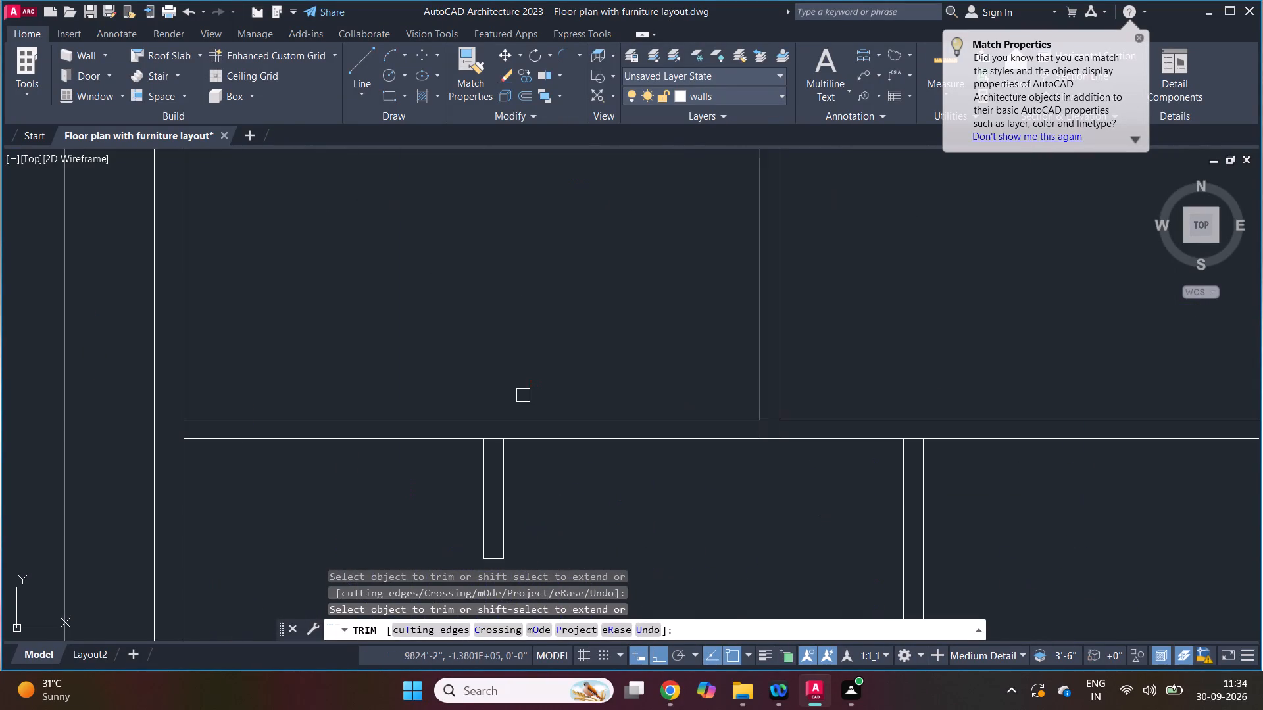
{"action": "scroll", "coordinate": [483, 432], "scroll_direction": "up", "scroll_amount": 1}
{"action": "left_click", "coordinate": [495, 445]}
{"action": "scroll", "coordinate": [564, 389], "scroll_direction": "down", "scroll_amount": 3}
{"action": "key", "text": "Escape"}
Trim the left outer wall's inner line where the cross wall above the kitchen meets it.
{"action": "scroll", "coordinate": [417, 401], "scroll_direction": "up", "scroll_amount": 3}
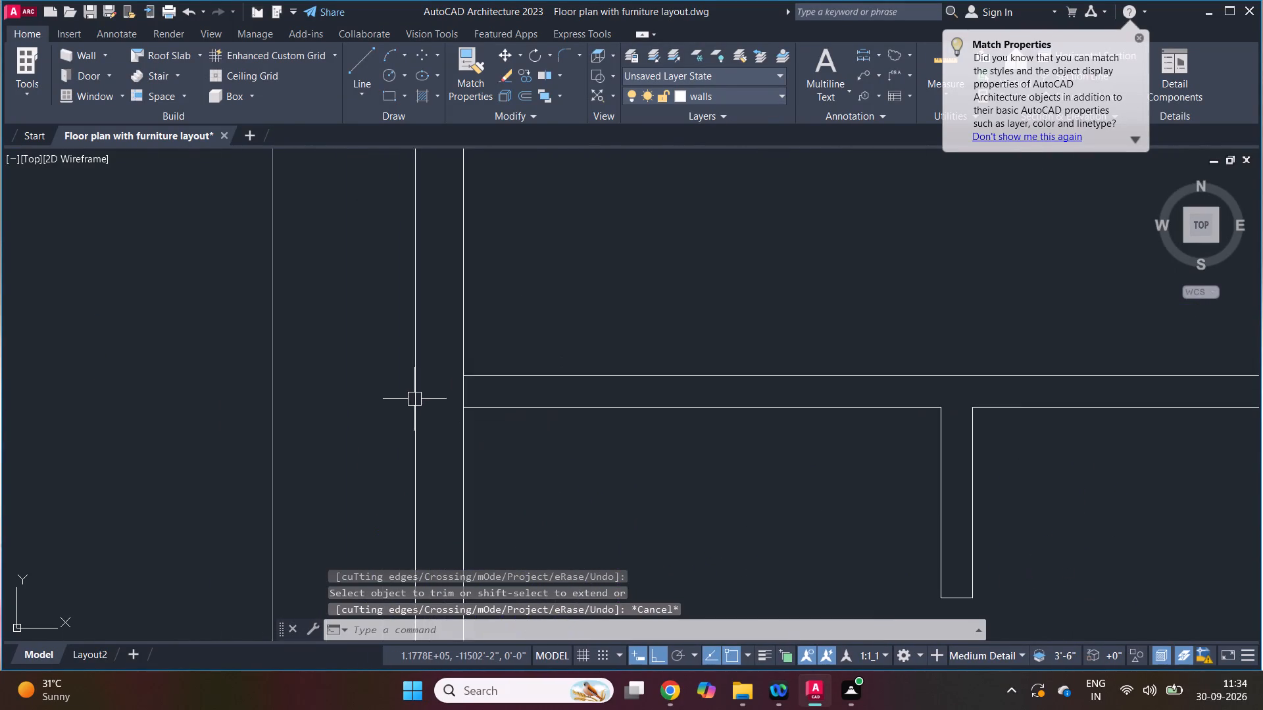
{"action": "scroll", "coordinate": [414, 399], "scroll_direction": "up", "scroll_amount": 1}
{"action": "key", "text": "t"}
{"action": "key", "text": "r"}
{"action": "key", "text": "space"}
{"action": "key", "text": "space"}
{"action": "left_click", "coordinate": [490, 385]}
{"action": "key", "text": "Escape"}
{"action": "scroll", "coordinate": [470, 376], "scroll_direction": "down", "scroll_amount": 4}
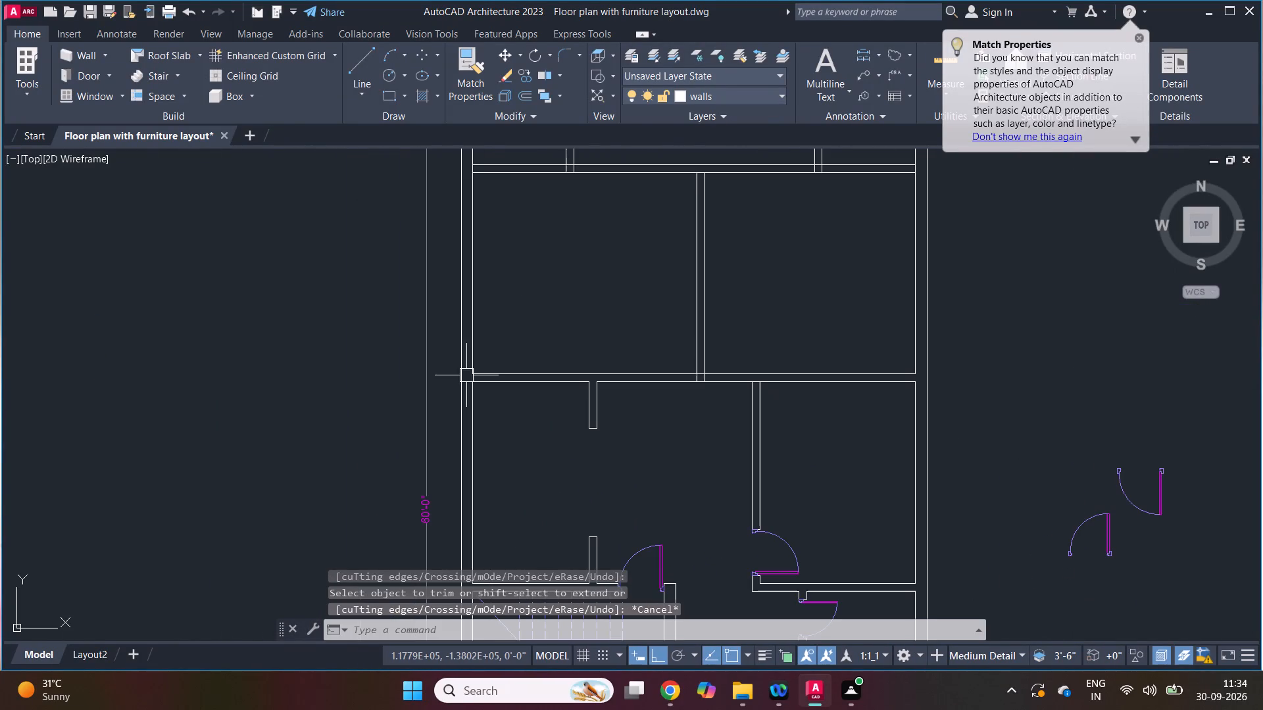
Save the drawing.
{"action": "key", "text": "ctrl+s"}
{"action": "scroll", "coordinate": [466, 387], "scroll_direction": "down", "scroll_amount": 3}
{"action": "scroll", "coordinate": [500, 419], "scroll_direction": "up", "scroll_amount": 1}
{"action": "key", "text": "Escape"}
{"action": "scroll", "coordinate": [477, 402], "scroll_direction": "up", "scroll_amount": 2}
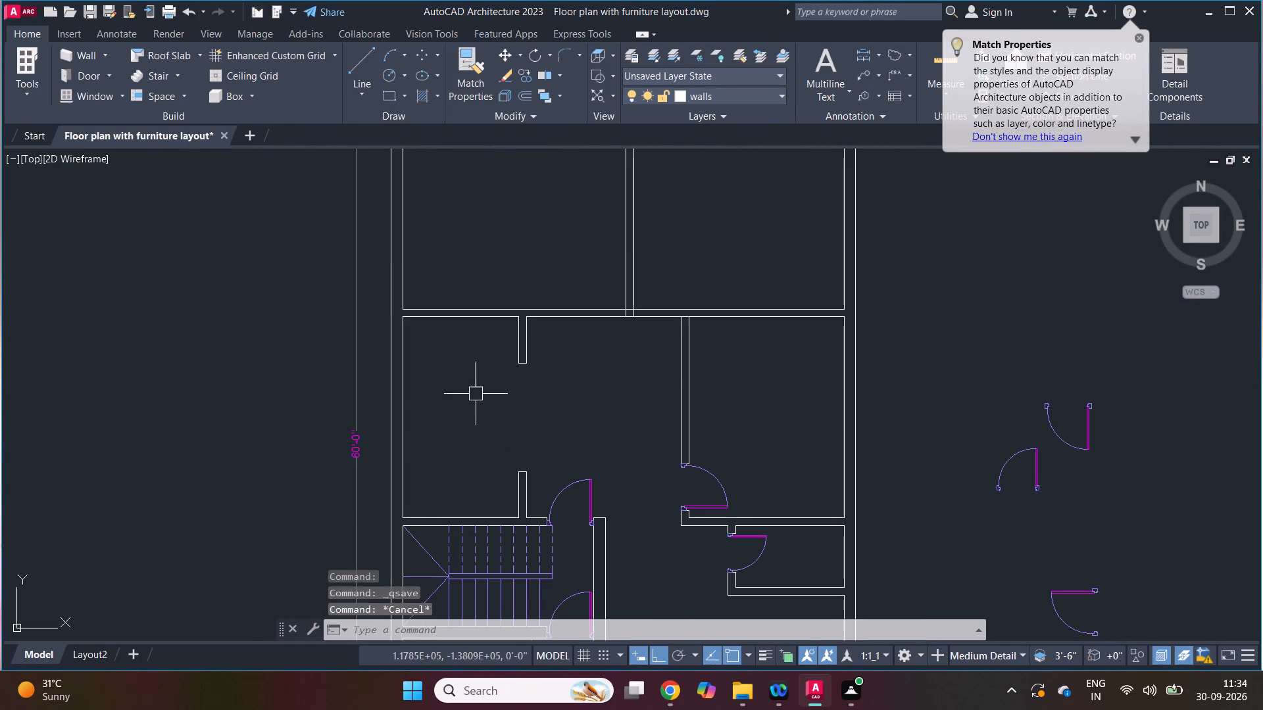
Check the kitchen counter in the reference plan and offset the kitchen's left inner wall line 24 inches into the room.
{"action": "left_click", "coordinate": [670, 694]}
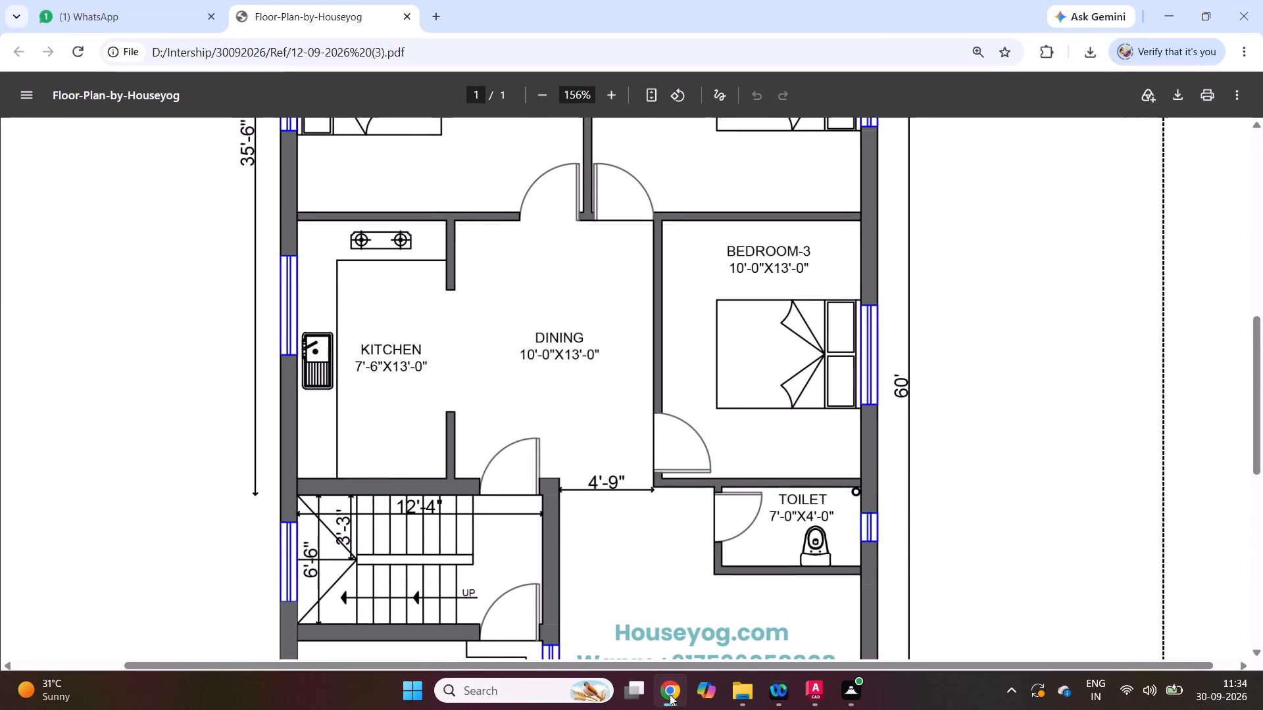
{"action": "left_click", "coordinate": [670, 694]}
{"action": "key", "text": "Escape"}
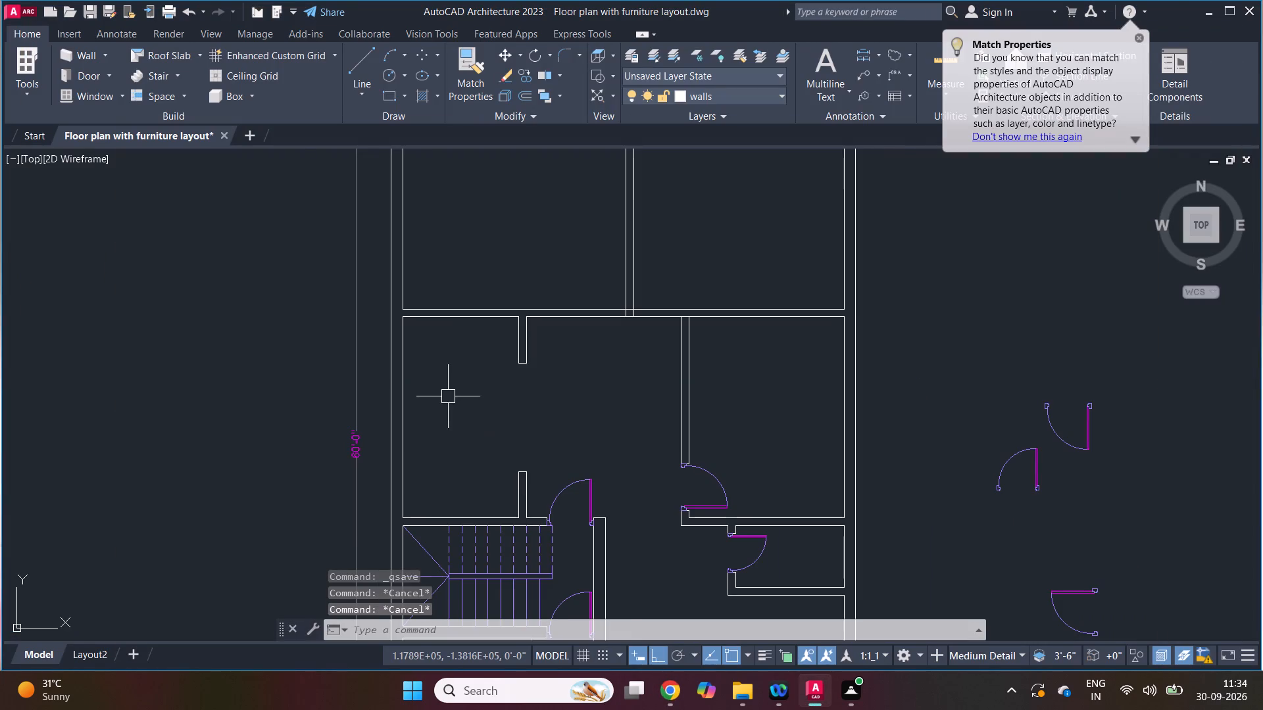
{"action": "scroll", "coordinate": [445, 419], "scroll_direction": "up", "scroll_amount": 2}
{"action": "key", "text": "z"}
{"action": "key", "text": "space"}
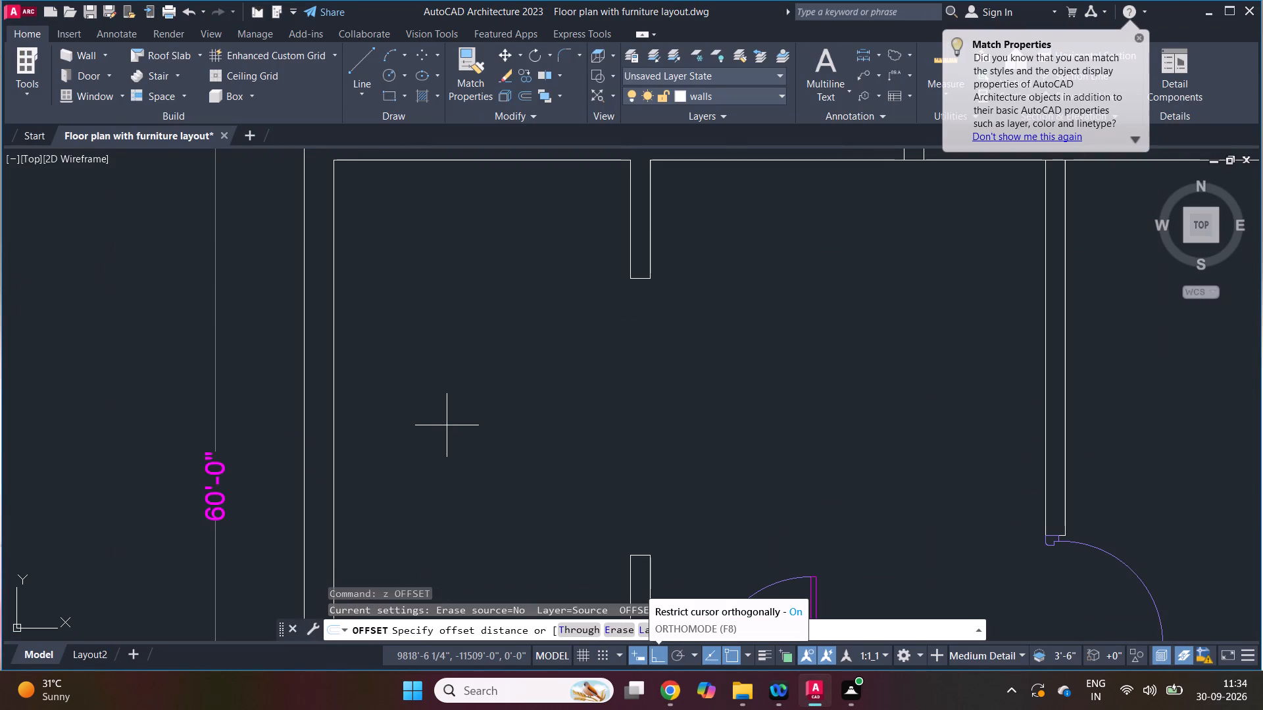
{"action": "type", "text": "24"}
{"action": "key", "text": "space"}
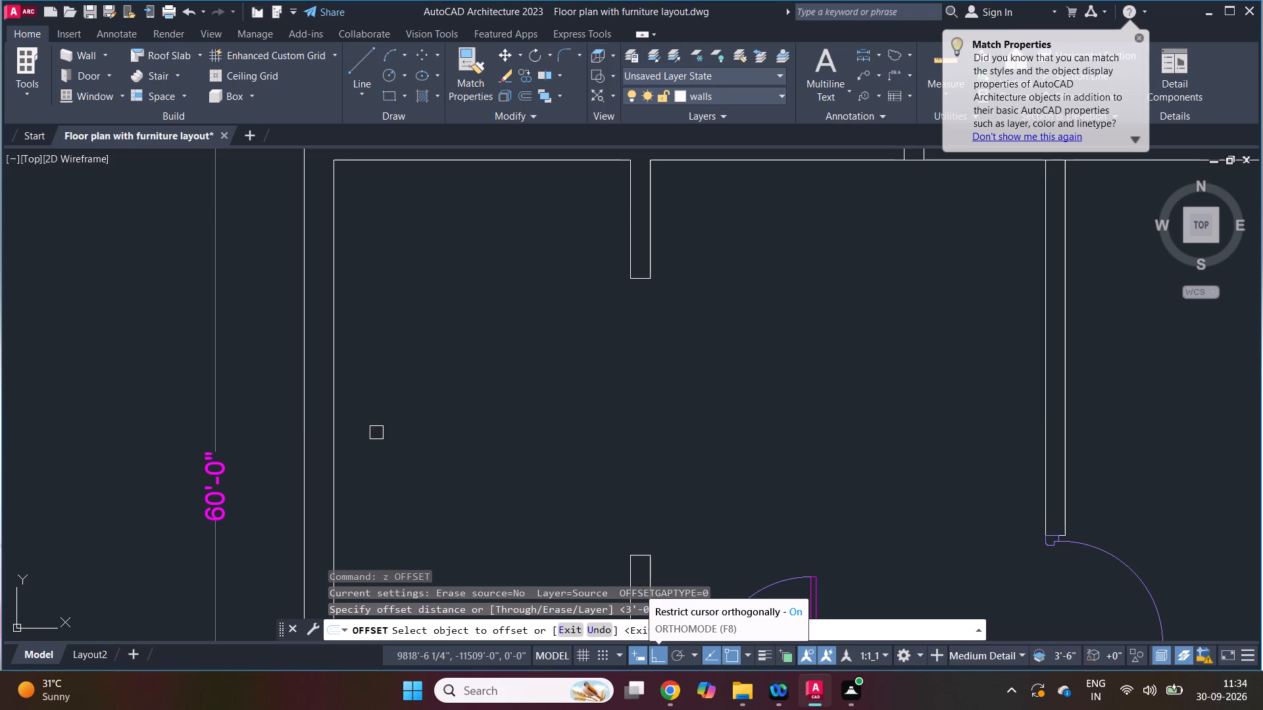
{"action": "left_click_drag", "start_coordinate": [333, 442], "coordinate": [339, 443]}
{"action": "left_click_drag", "start_coordinate": [376, 443], "coordinate": [385, 443]}
{"action": "scroll", "coordinate": [426, 440], "scroll_direction": "down", "scroll_amount": 3}
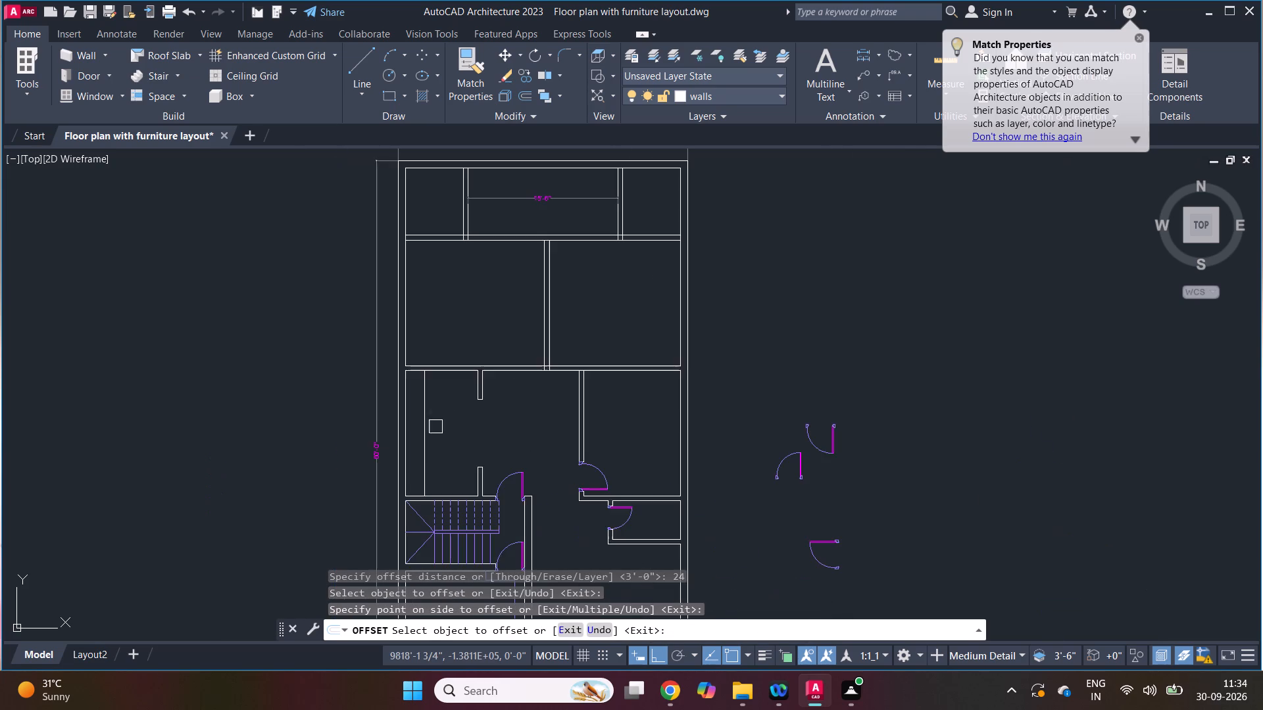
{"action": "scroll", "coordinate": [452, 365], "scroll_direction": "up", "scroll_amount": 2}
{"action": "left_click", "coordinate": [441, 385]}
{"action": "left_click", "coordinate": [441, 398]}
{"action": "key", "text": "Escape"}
Offset the kitchen's top inner wall line 2'-0" down into the room for the counter's second edge.
{"action": "scroll", "coordinate": [393, 442], "scroll_direction": "up", "scroll_amount": 1}
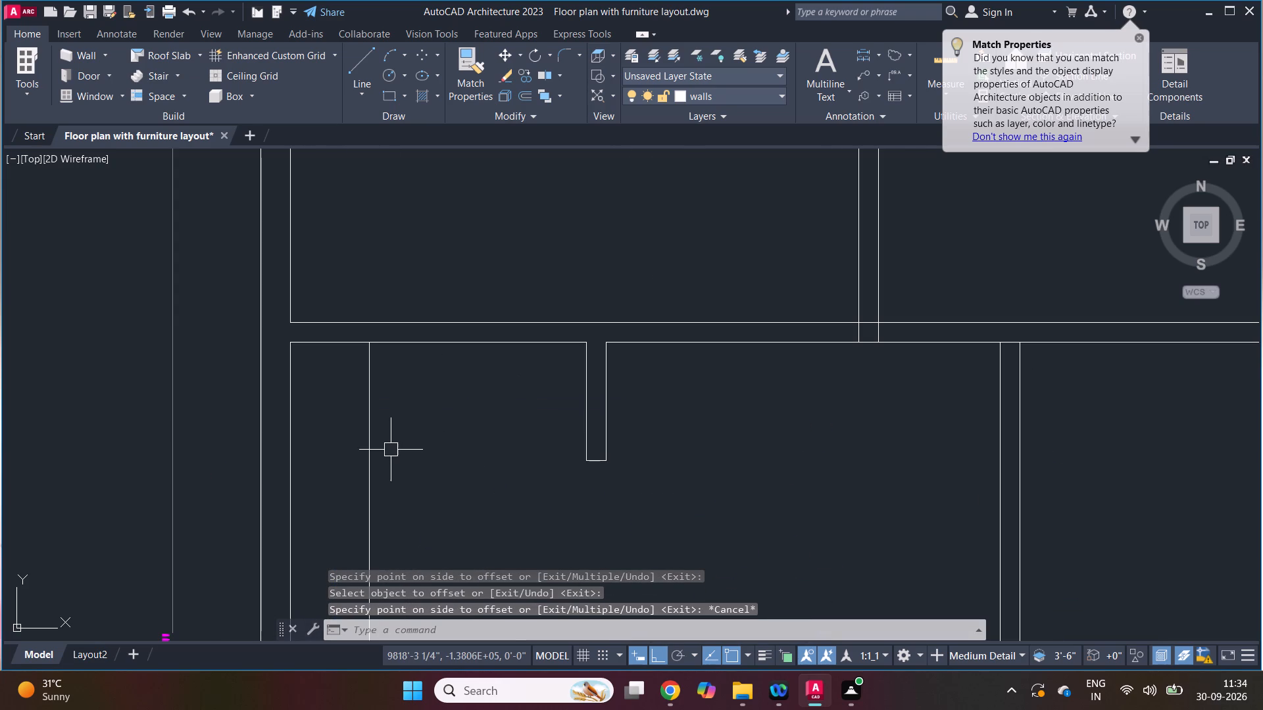
{"action": "key", "text": "space"}
{"action": "key", "text": "space"}
{"action": "left_click", "coordinate": [432, 346]}
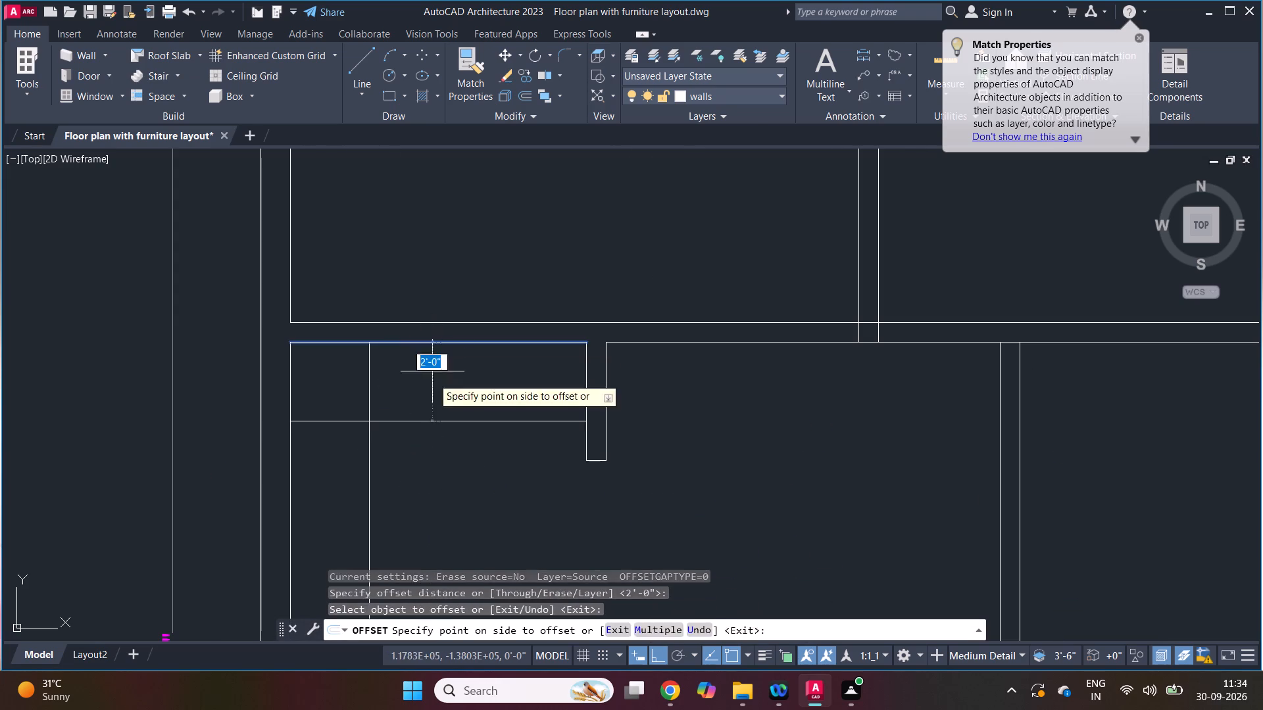
{"action": "left_click", "coordinate": [432, 379]}
{"action": "key", "text": "Escape"}
Fillet the two kitchen counter lines into a sharp corner.
{"action": "key", "text": "f"}
{"action": "key", "text": "space"}
{"action": "left_click", "coordinate": [371, 460]}
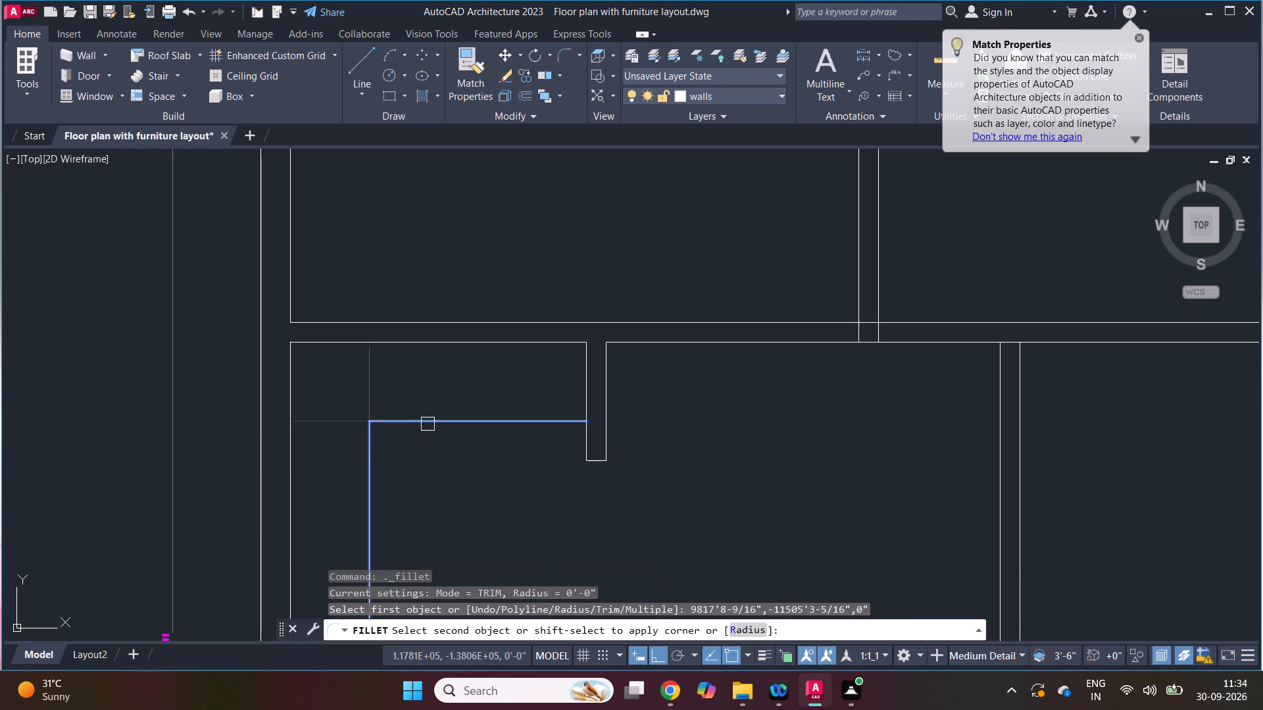
{"action": "left_click", "coordinate": [428, 424]}
{"action": "scroll", "coordinate": [499, 383], "scroll_direction": "down", "scroll_amount": 3}
{"action": "key", "text": "Escape"}
{"action": "key", "text": "Escape"}
Save the drawing.
{"action": "scroll", "coordinate": [504, 389], "scroll_direction": "down", "scroll_amount": 6}
{"action": "key", "text": "ctrl+s"}
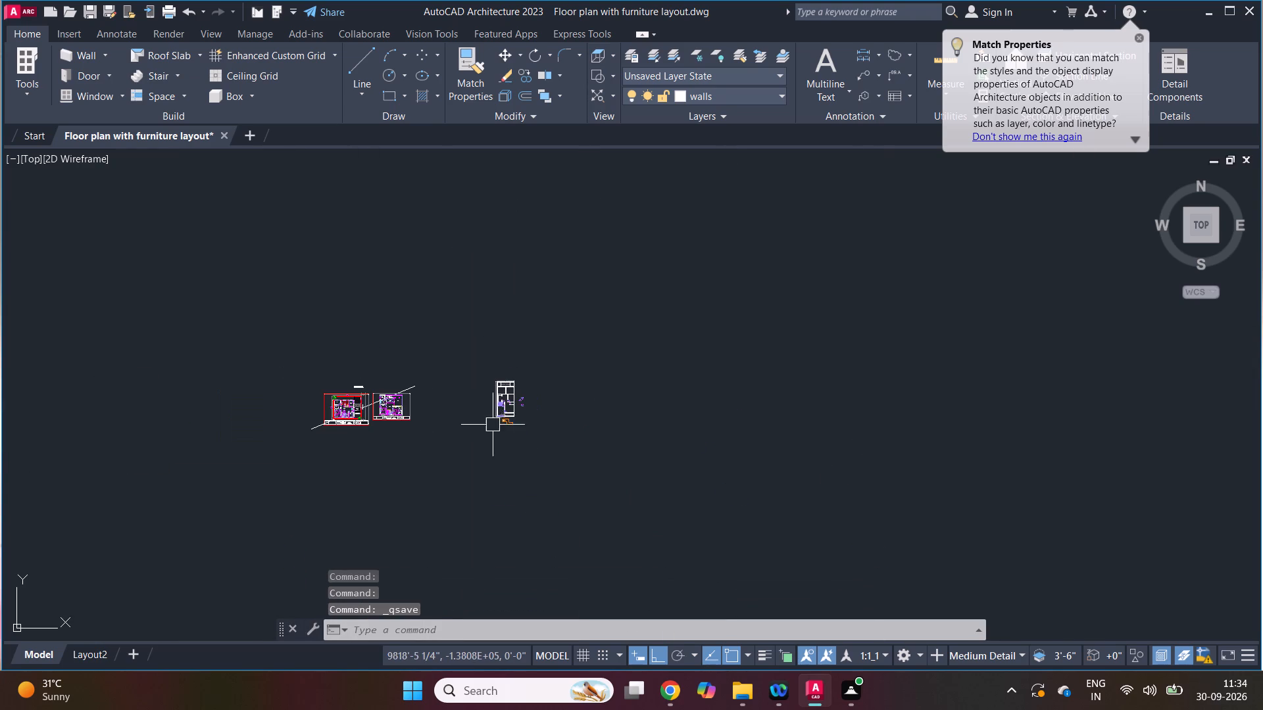
Check the kitchen in the reference plan and match the two counter lines to the properties of a stair tread line.
{"action": "scroll", "coordinate": [505, 397], "scroll_direction": "up", "scroll_amount": 9}
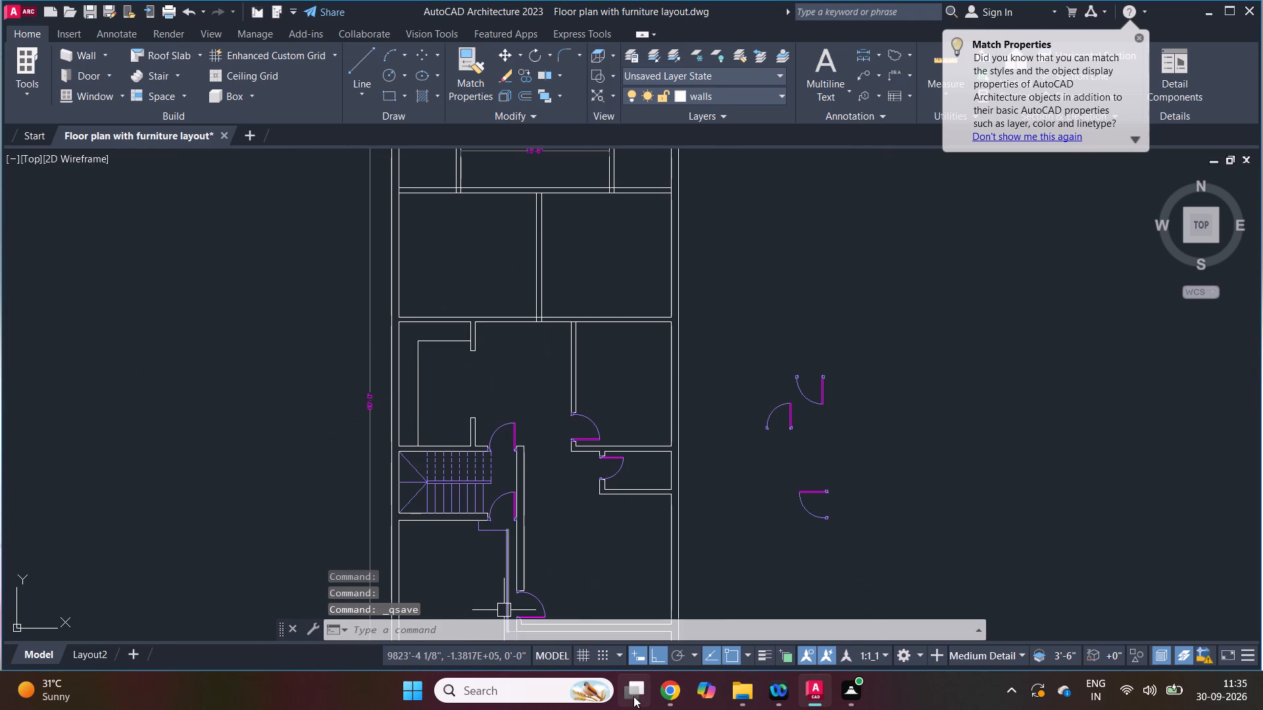
{"action": "left_click", "coordinate": [674, 699]}
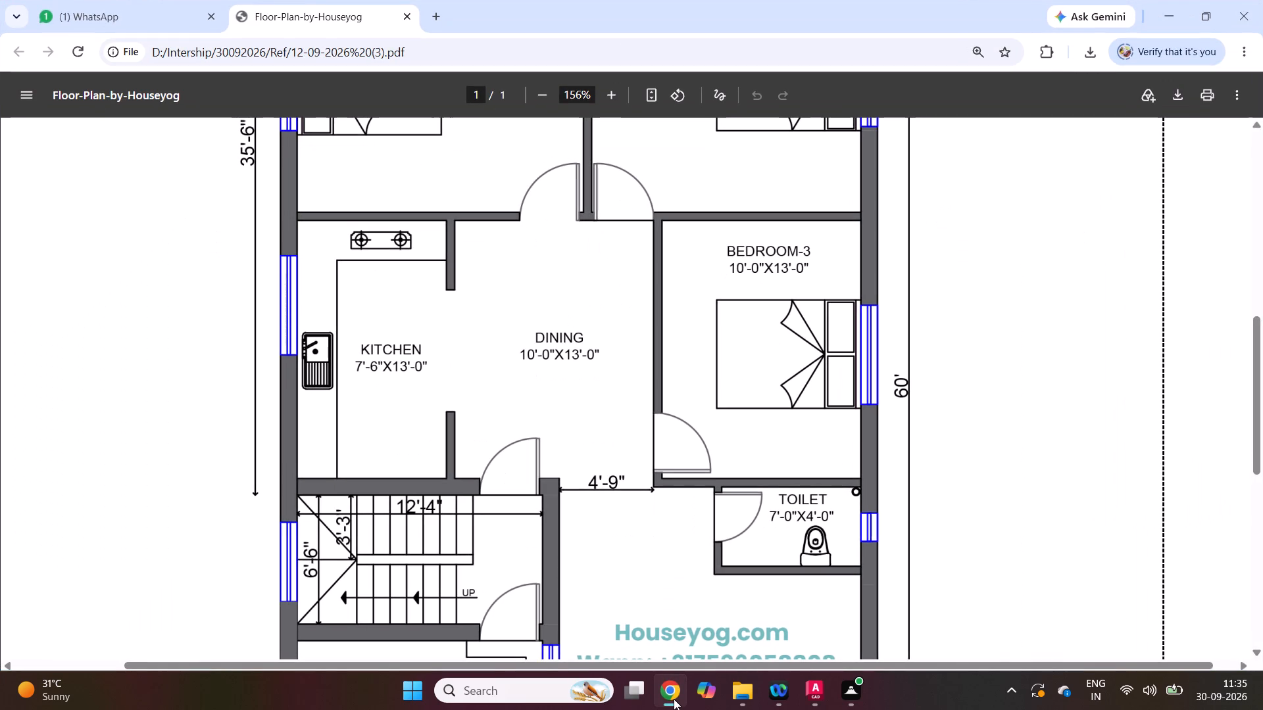
{"action": "left_click", "coordinate": [674, 699]}
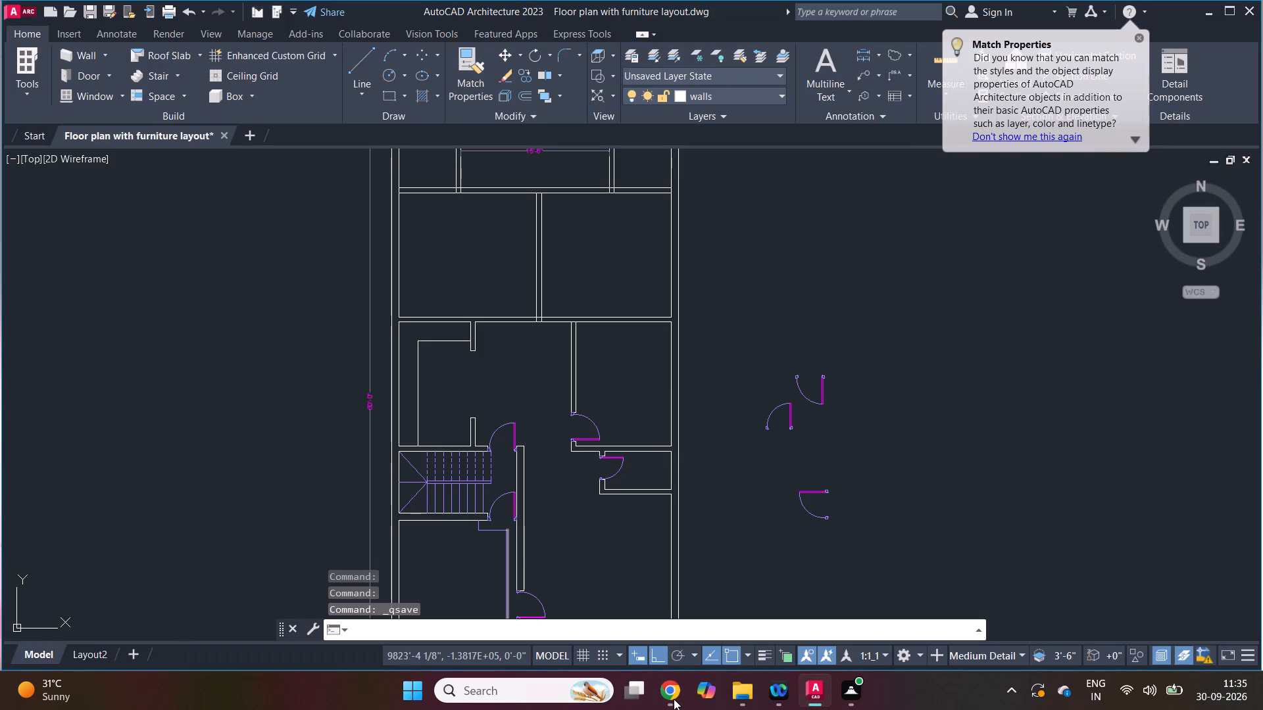
{"action": "key", "text": "Escape"}
{"action": "scroll", "coordinate": [474, 456], "scroll_direction": "up", "scroll_amount": 1}
{"action": "key", "text": "m"}
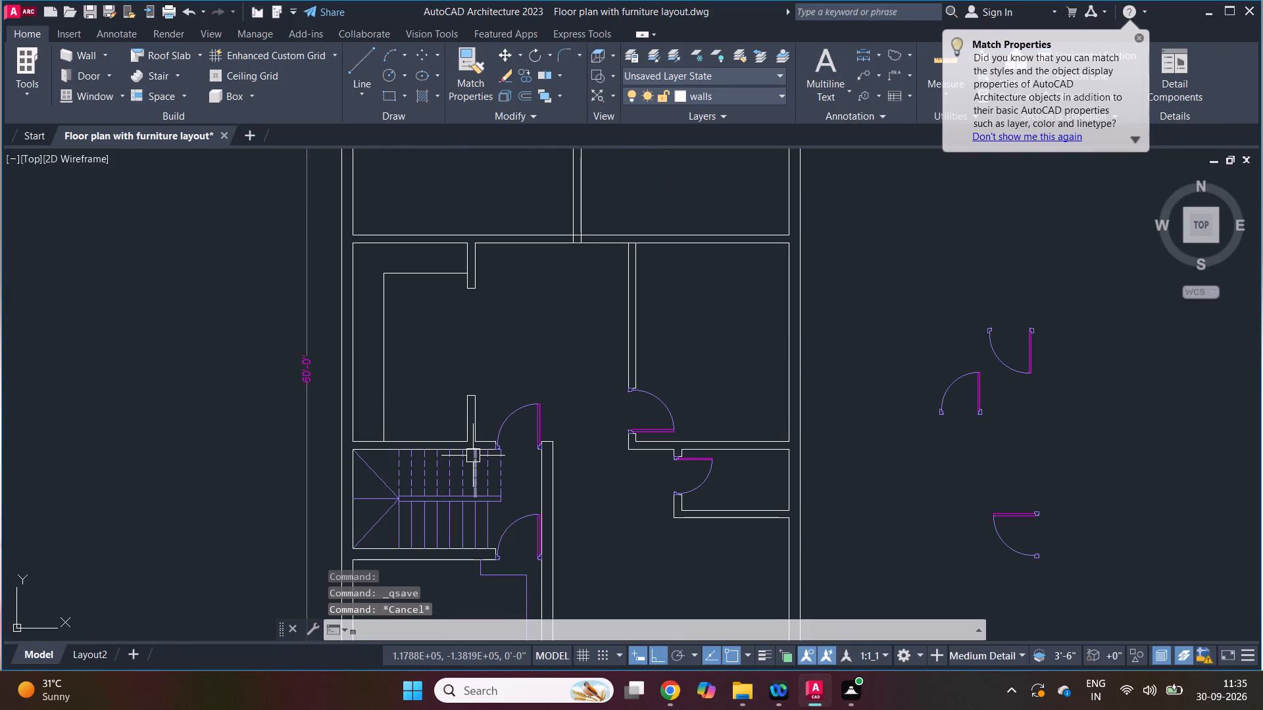
{"action": "key", "text": "a"}
{"action": "key", "text": "space"}
{"action": "left_click", "coordinate": [477, 527]}
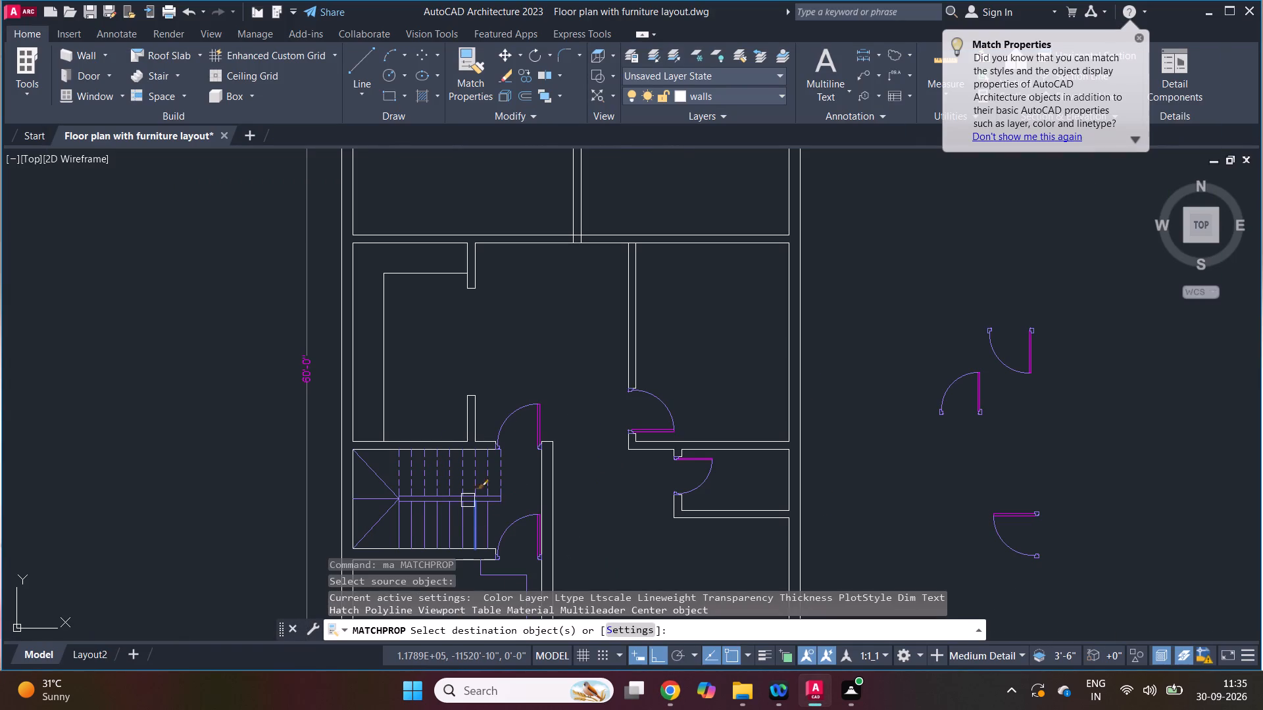
{"action": "scroll", "coordinate": [409, 356], "scroll_direction": "up", "scroll_amount": 1}
{"action": "left_click_drag", "start_coordinate": [416, 287], "coordinate": [410, 270]}
{"action": "left_click", "coordinate": [367, 218]}
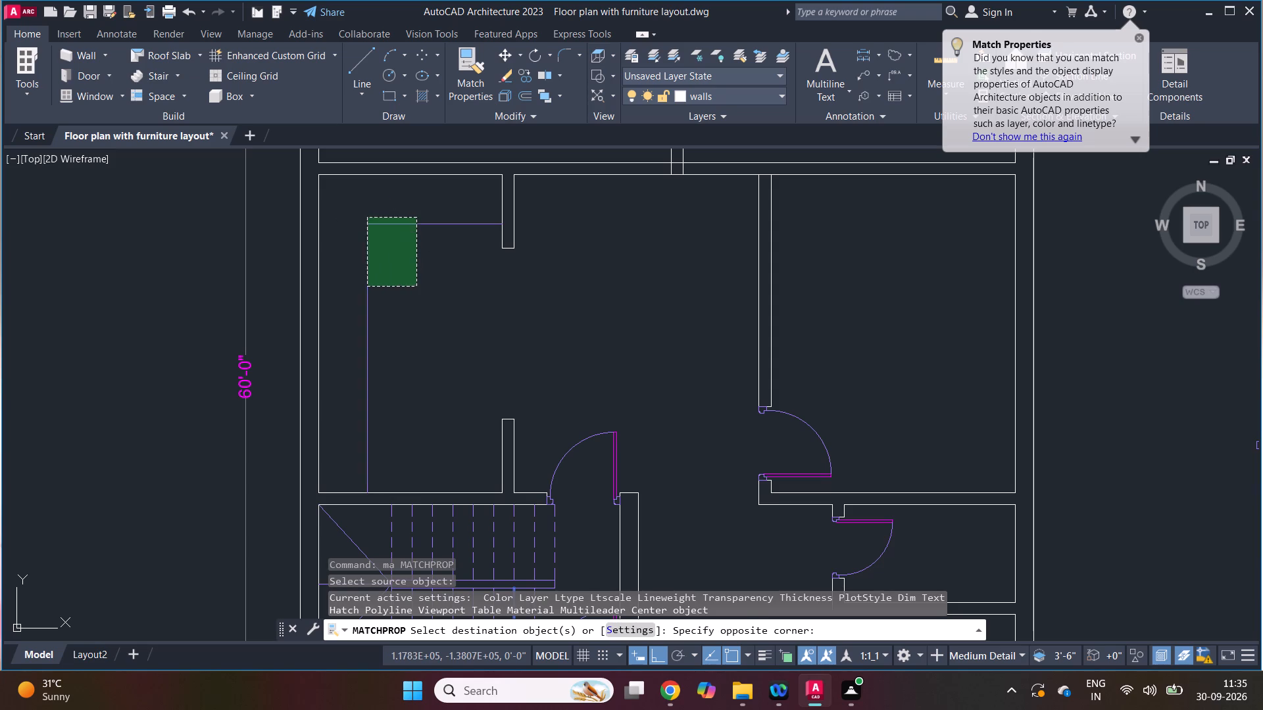
{"action": "key", "text": "Escape"}
{"action": "key", "text": "Escape"}
Save the drawing with the updated kitchen counter.
{"action": "key", "text": "ctrl+s"}
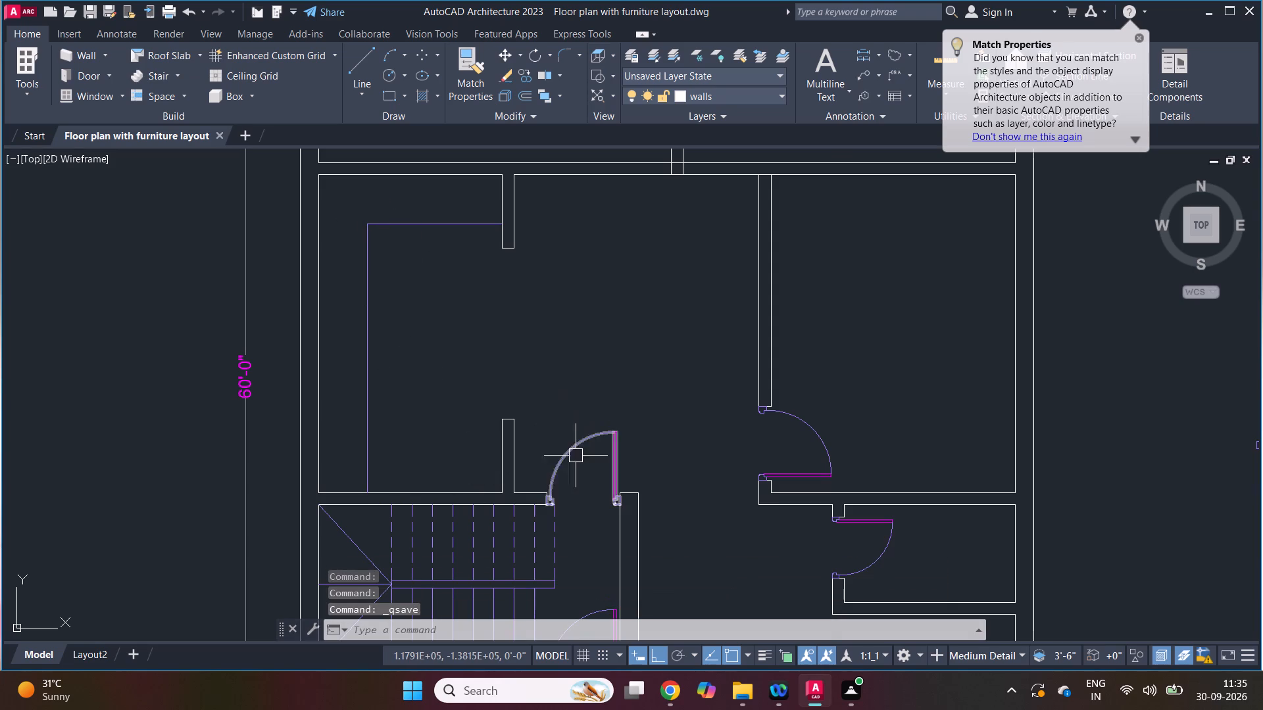
{"action": "key", "text": "Escape"}
Check the bedroom doors in the reference plan and offset the left line of the wall between the upper bedrooms 6 inches left.
{"action": "scroll", "coordinate": [523, 488], "scroll_direction": "down", "scroll_amount": 1}
{"action": "key", "text": "Escape"}
{"action": "scroll", "coordinate": [497, 442], "scroll_direction": "down", "scroll_amount": 1}
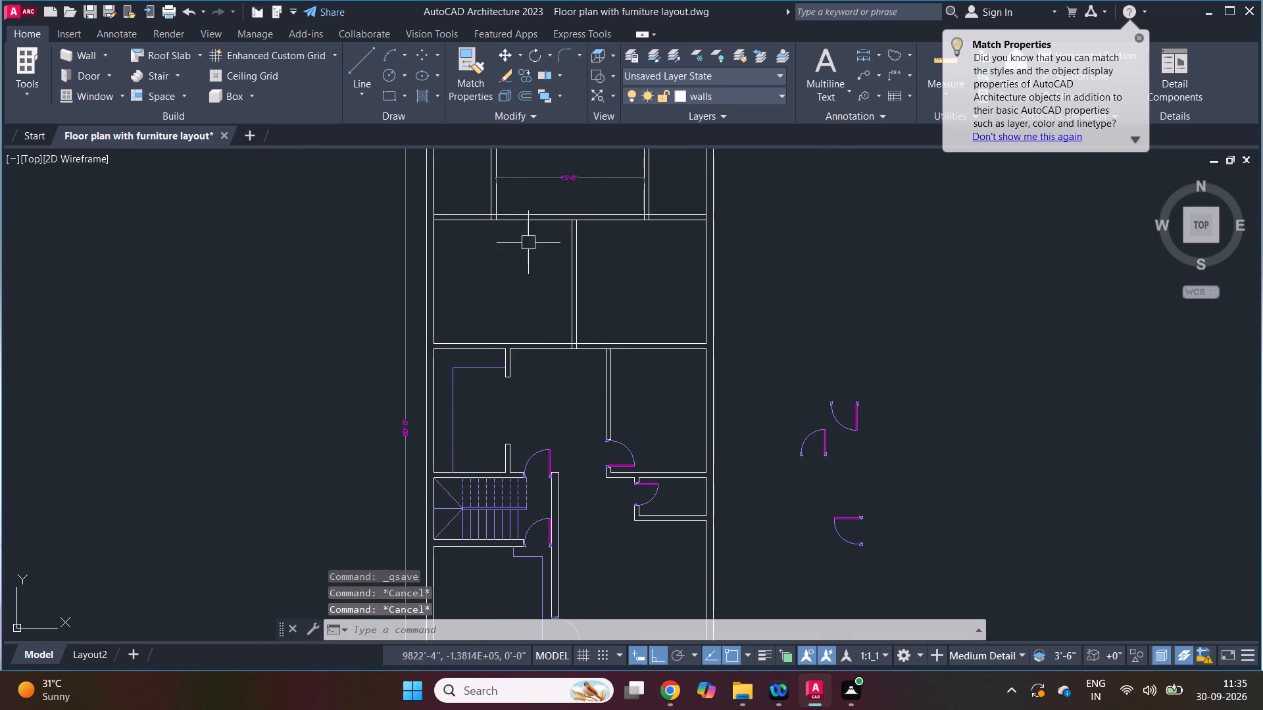
{"action": "scroll", "coordinate": [514, 204], "scroll_direction": "up", "scroll_amount": 1}
{"action": "scroll", "coordinate": [615, 258], "scroll_direction": "up", "scroll_amount": 1}
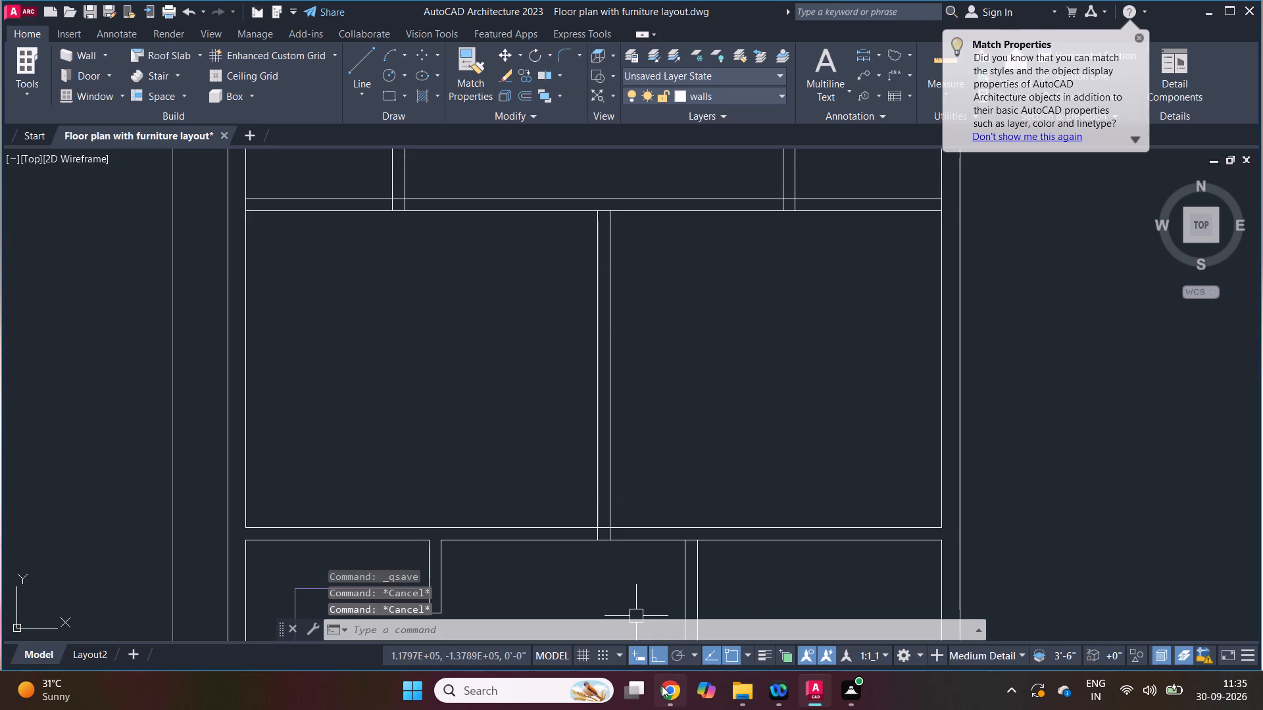
{"action": "left_click", "coordinate": [668, 693]}
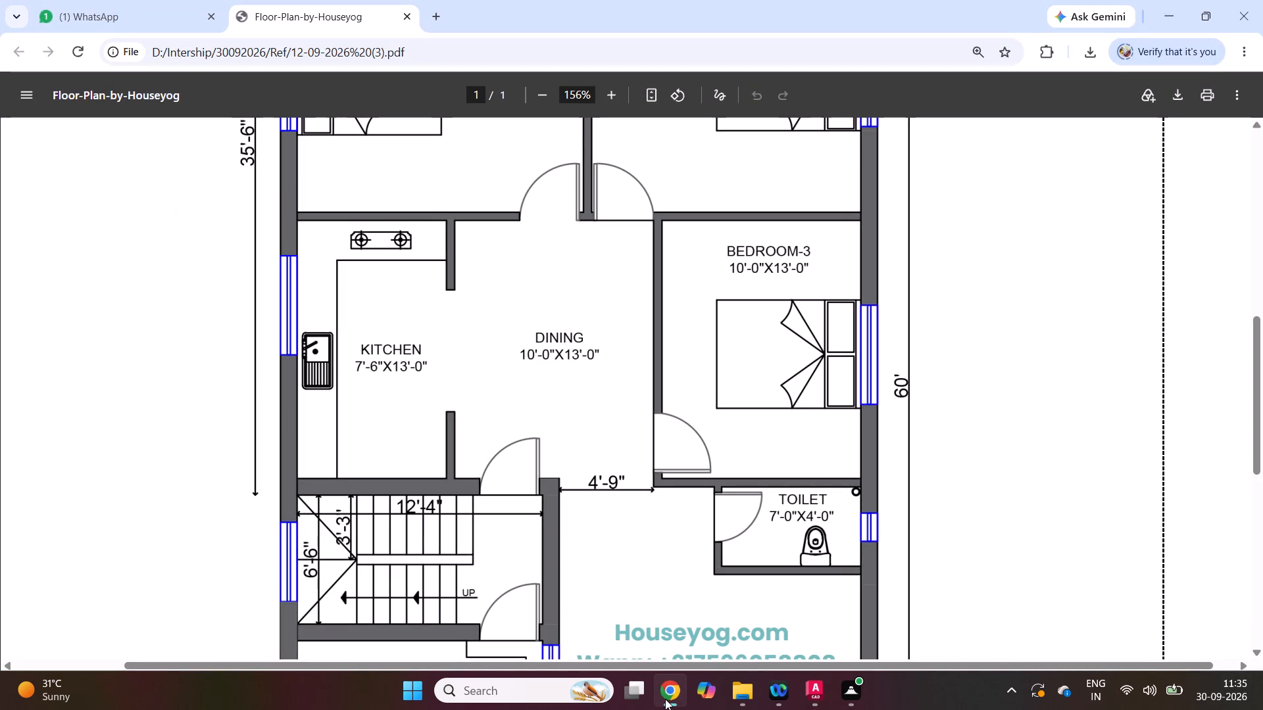
{"action": "scroll", "coordinate": [637, 569], "scroll_direction": "up", "scroll_amount": 1}
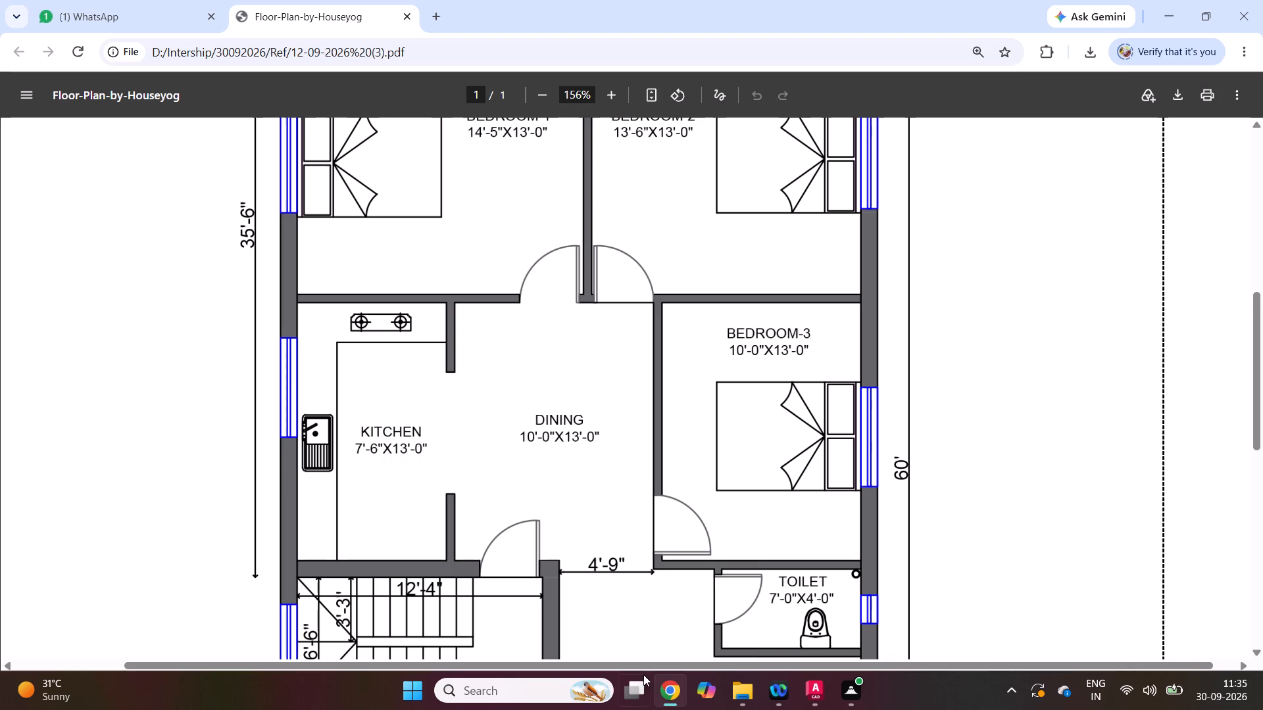
{"action": "left_click", "coordinate": [673, 691]}
{"action": "scroll", "coordinate": [593, 442], "scroll_direction": "down", "scroll_amount": 2}
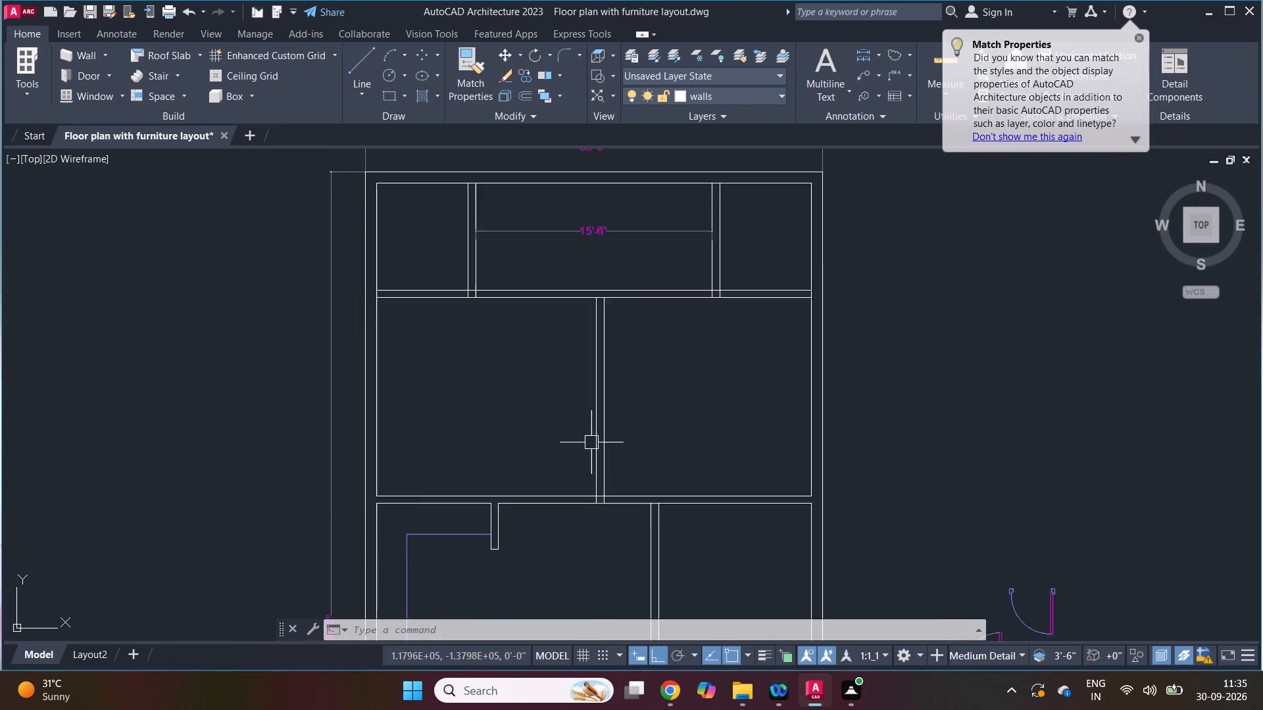
{"action": "scroll", "coordinate": [598, 492], "scroll_direction": "up", "scroll_amount": 3}
{"action": "type", "text": "z"}
{"action": "key", "text": "space"}
{"action": "type", "text": "6"}
{"action": "key", "text": "space"}
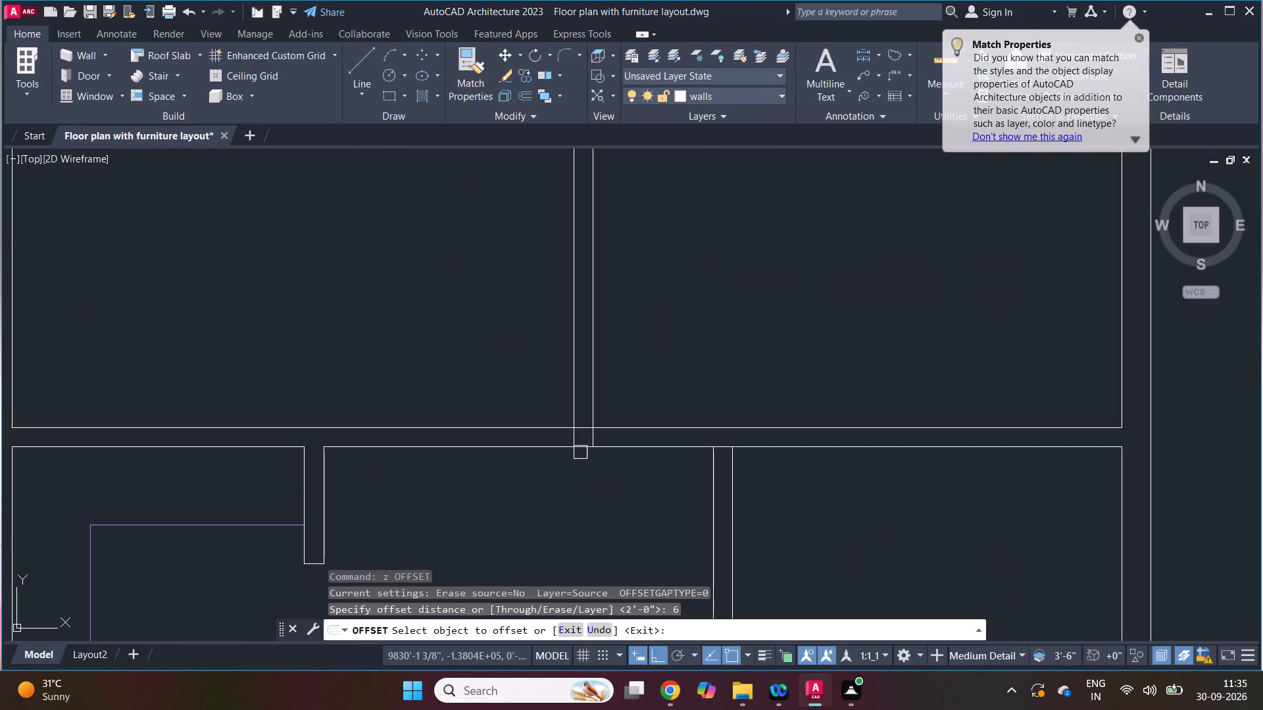
{"action": "left_click_drag", "start_coordinate": [574, 399], "coordinate": [565, 400]}
{"action": "left_click", "coordinate": [527, 404]}
{"action": "key", "text": "Escape"}
{"action": "scroll", "coordinate": [549, 408], "scroll_direction": "up", "scroll_amount": 1}
Offset the new door jamb line 36 inches further left to mark the Bedroom-1 door opening's other side.
{"action": "key", "text": "x"}
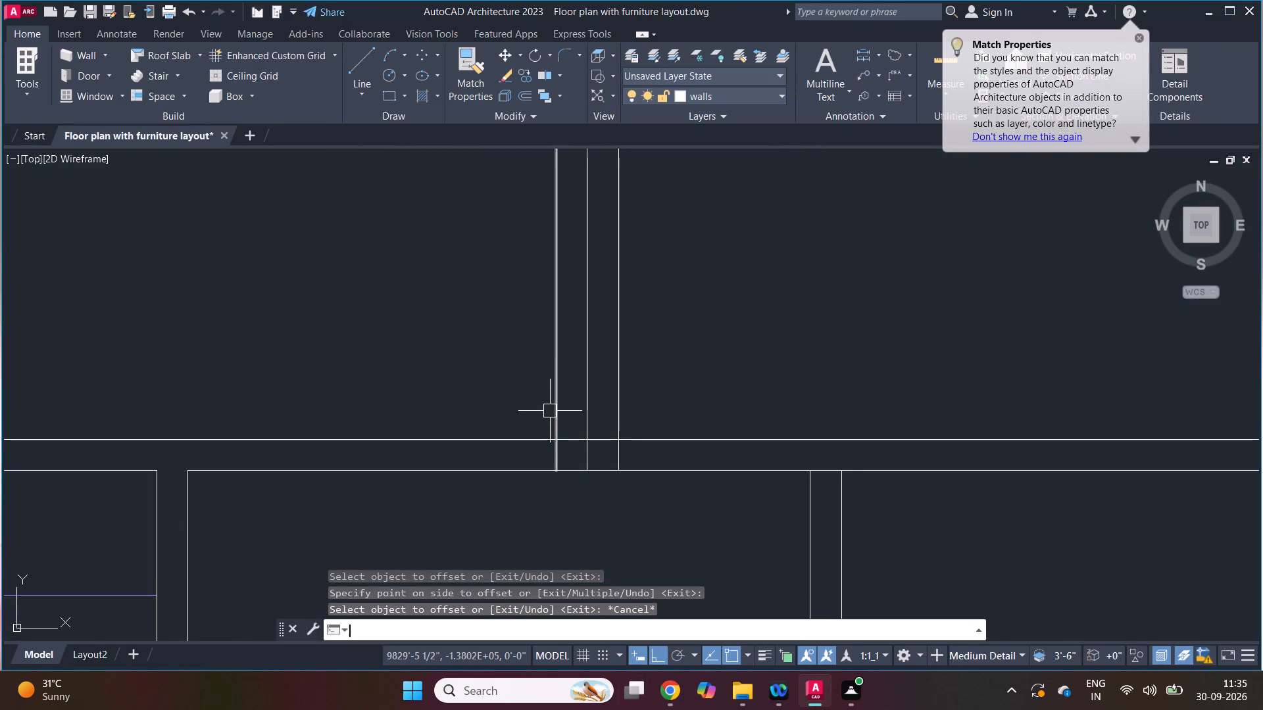
{"action": "key", "text": "Escape"}
{"action": "key", "text": "Escape"}
{"action": "type", "text": "z"}
{"action": "key", "text": "space"}
{"action": "key", "text": "3"}
{"action": "key", "text": "6"}
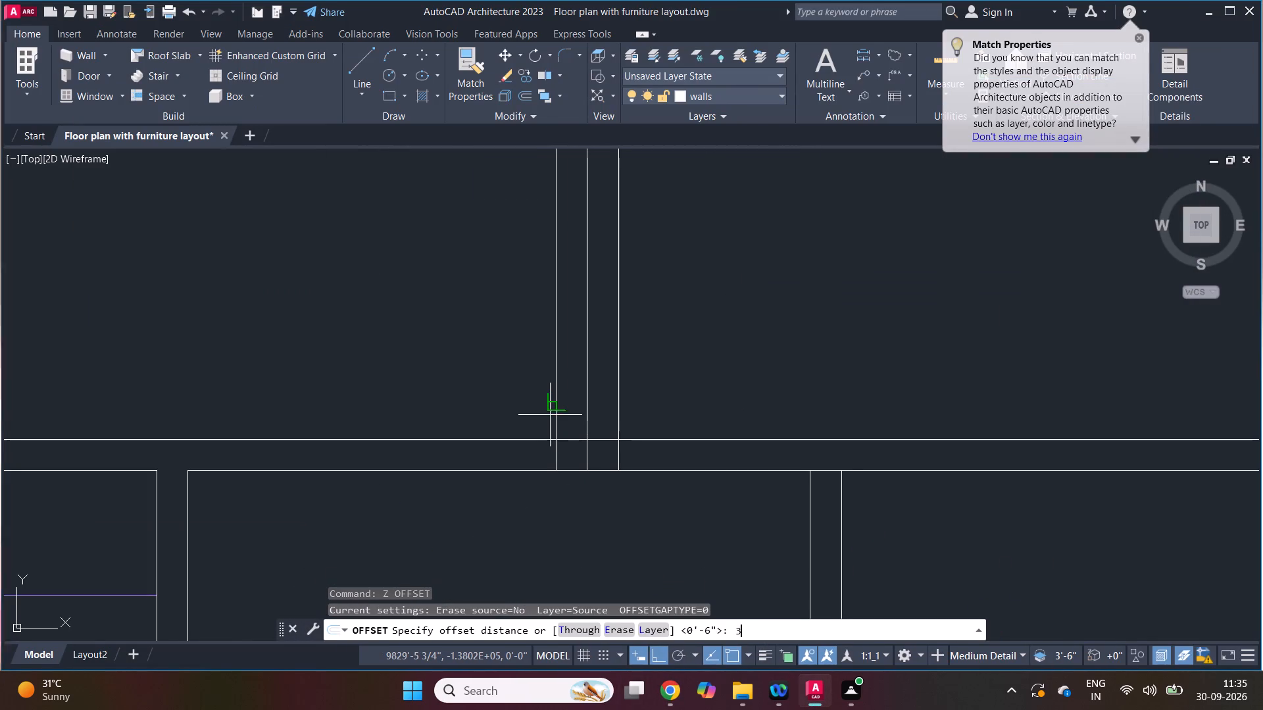
{"action": "key", "text": "space"}
{"action": "left_click_drag", "start_coordinate": [552, 401], "coordinate": [541, 404]}
{"action": "left_click", "coordinate": [501, 408]}
{"action": "key", "text": "Escape"}
Trim the jamb lines above the cross wall and the cross wall lines between them to open the Bedroom-1 doorway.
{"action": "key", "text": "t"}
{"action": "key", "text": "r"}
{"action": "key", "text": "space"}
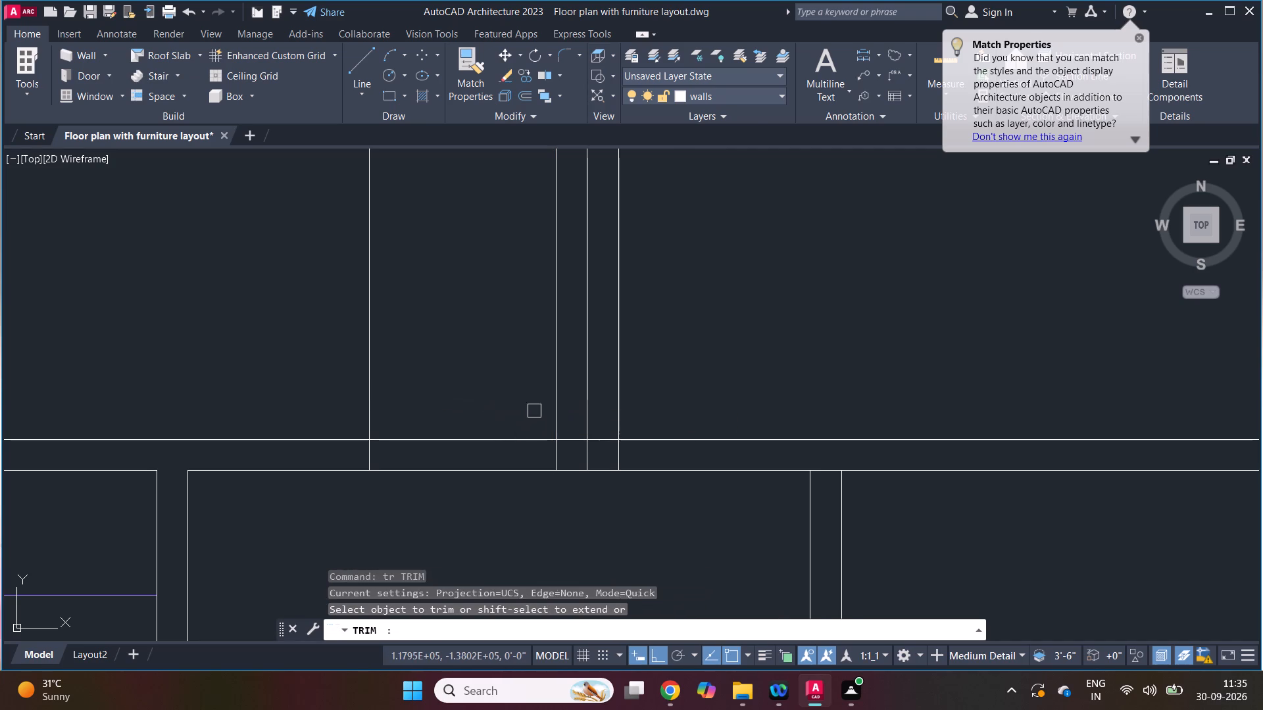
{"action": "key", "text": "space"}
{"action": "left_click", "coordinate": [550, 404]}
{"action": "left_click", "coordinate": [366, 406]}
{"action": "left_click_drag", "start_coordinate": [431, 430], "coordinate": [431, 437]}
{"action": "left_click", "coordinate": [413, 487]}
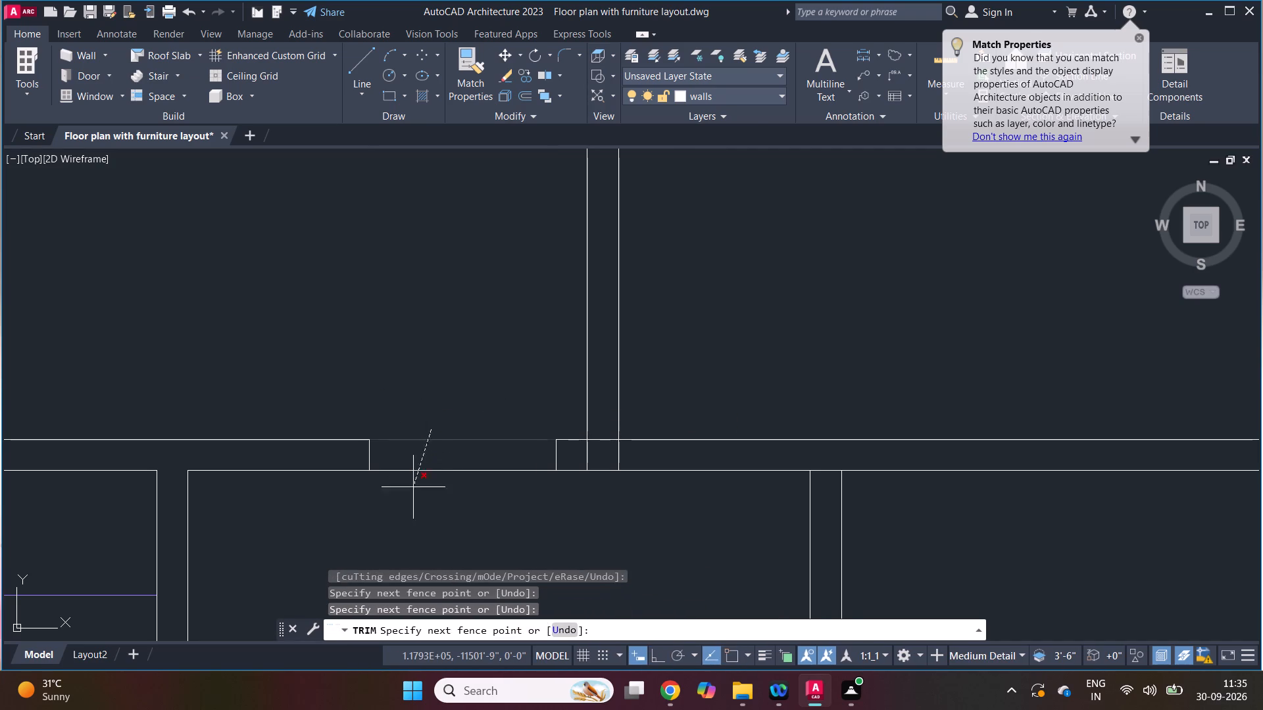
{"action": "key", "text": "Escape"}
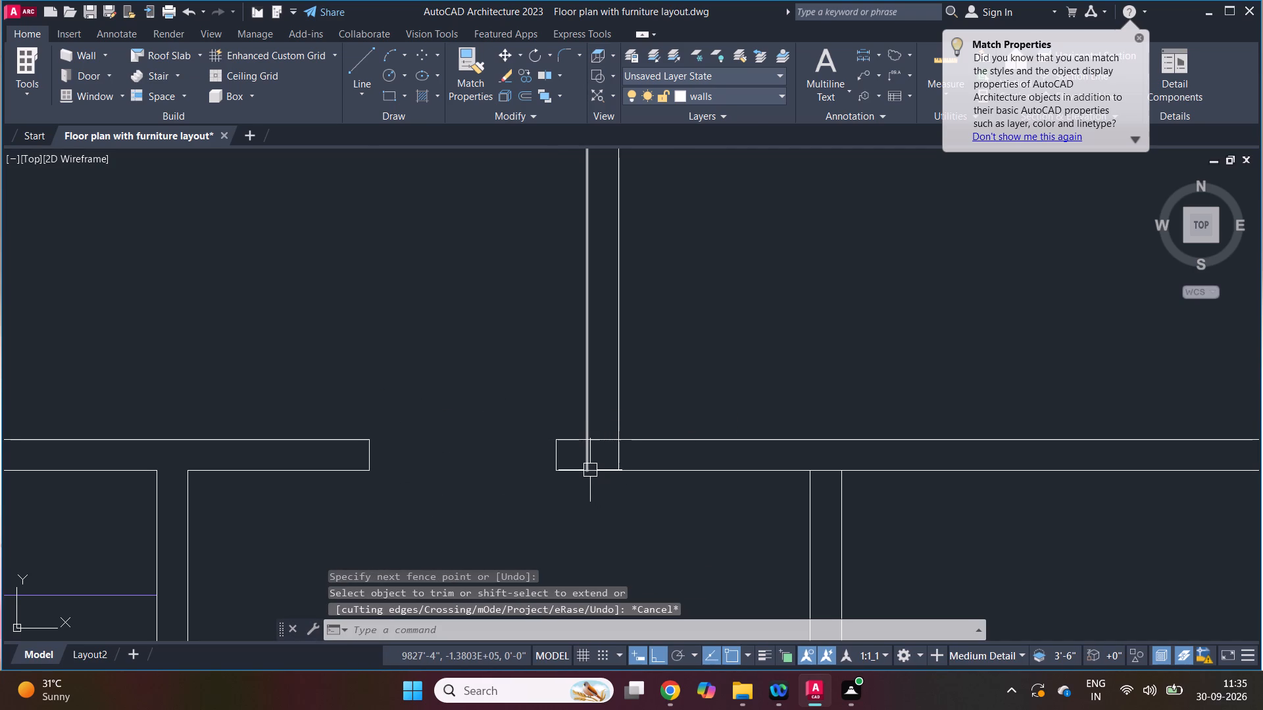
Measure the gap between the bedroom partition's right line and the left line of the dining-Bedroom-3 wall.
{"action": "type", "text": "dl"}
{"action": "key", "text": "i"}
{"action": "key", "text": "space"}
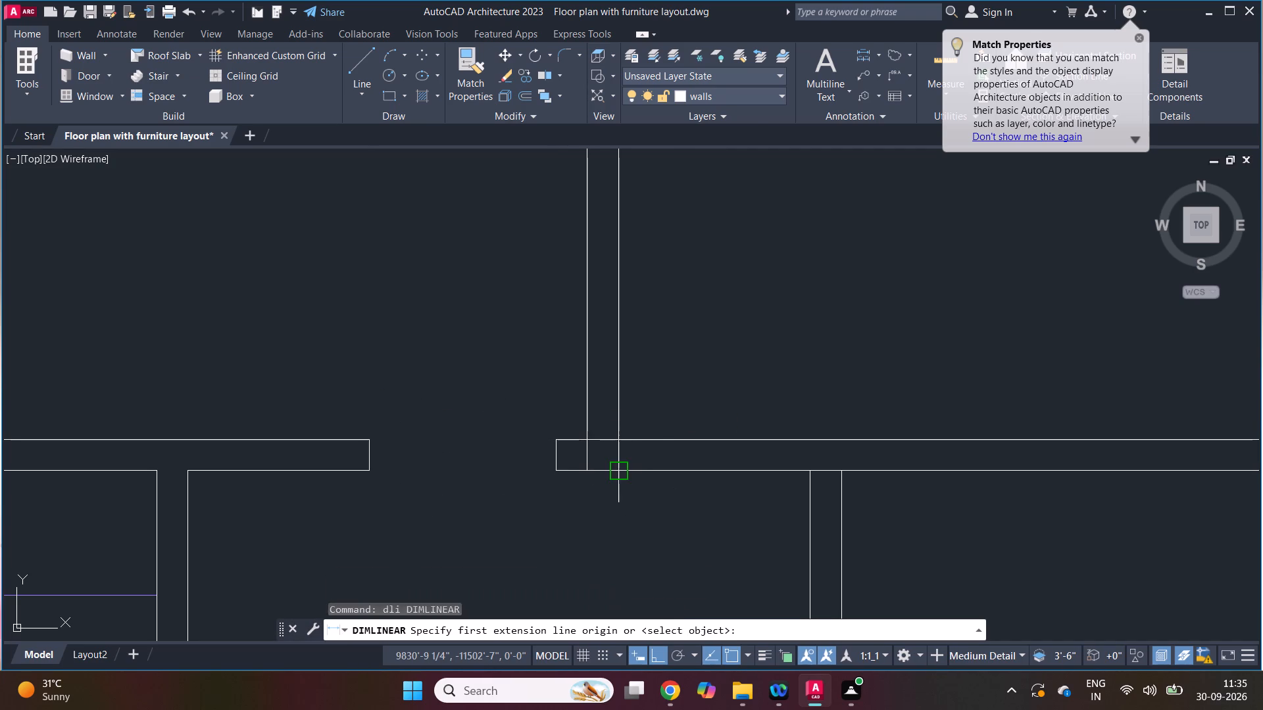
{"action": "left_click", "coordinate": [622, 474]}
{"action": "left_click", "coordinate": [808, 475]}
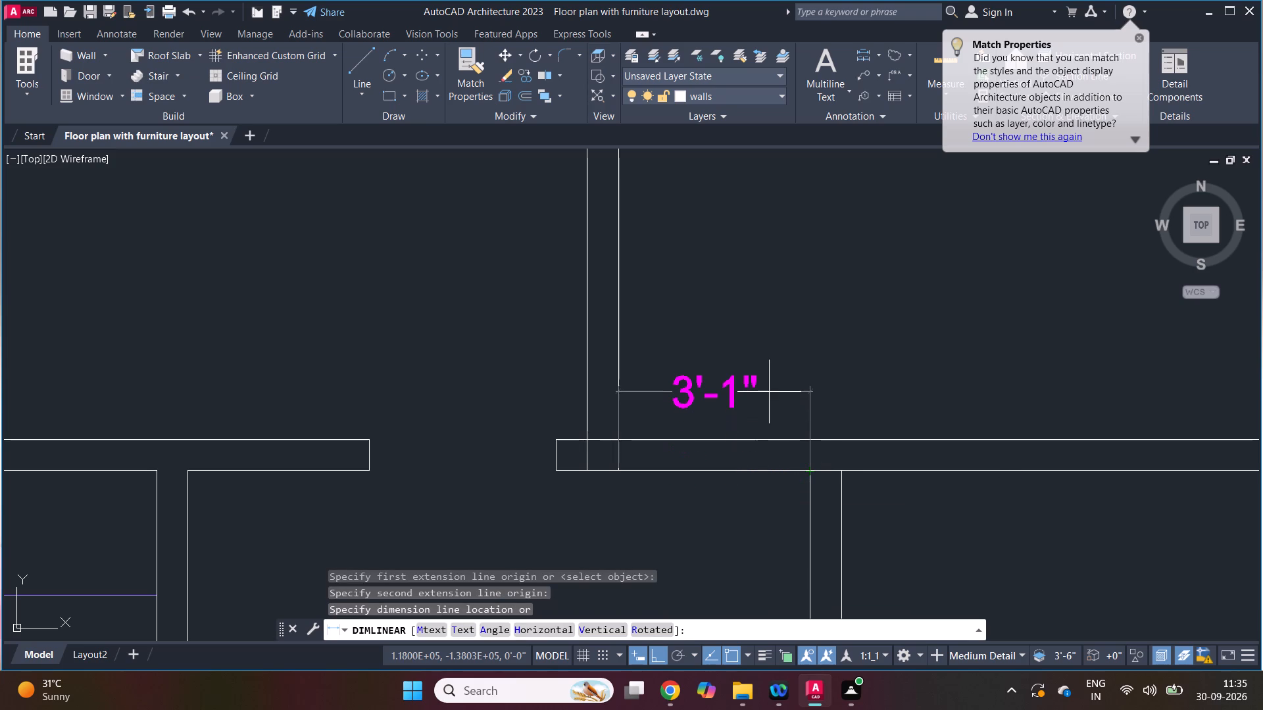
{"action": "key", "text": "Escape"}
Extend the left line of the dining-Bedroom-3 wall up to the cross wall's upper line.
{"action": "key", "text": "e"}
{"action": "key", "text": "x"}
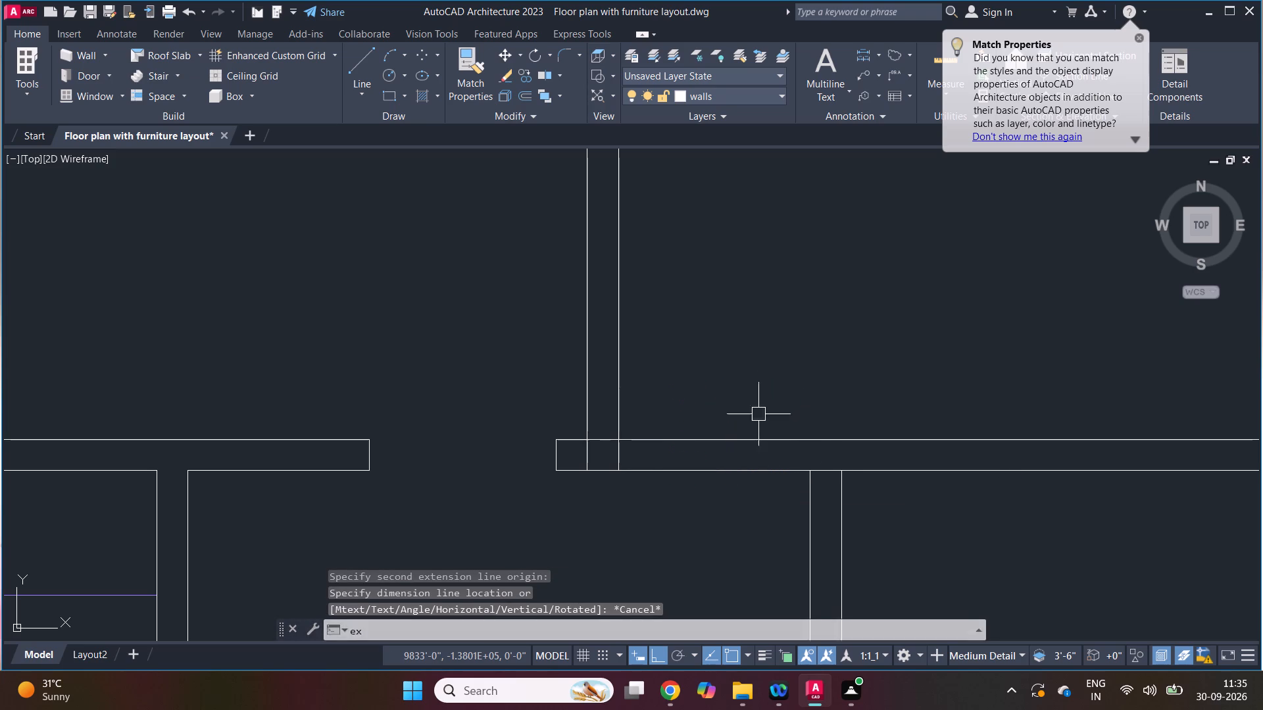
{"action": "key", "text": "space"}
{"action": "key", "text": "space"}
{"action": "left_click", "coordinate": [809, 492]}
{"action": "key", "text": "Escape"}
Trim the cross wall lines between the bedroom partition and the dining-Bedroom-3 wall to open the Bedroom-2 doorway.
{"action": "key", "text": "t"}
{"action": "key", "text": "r"}
{"action": "key", "text": "space"}
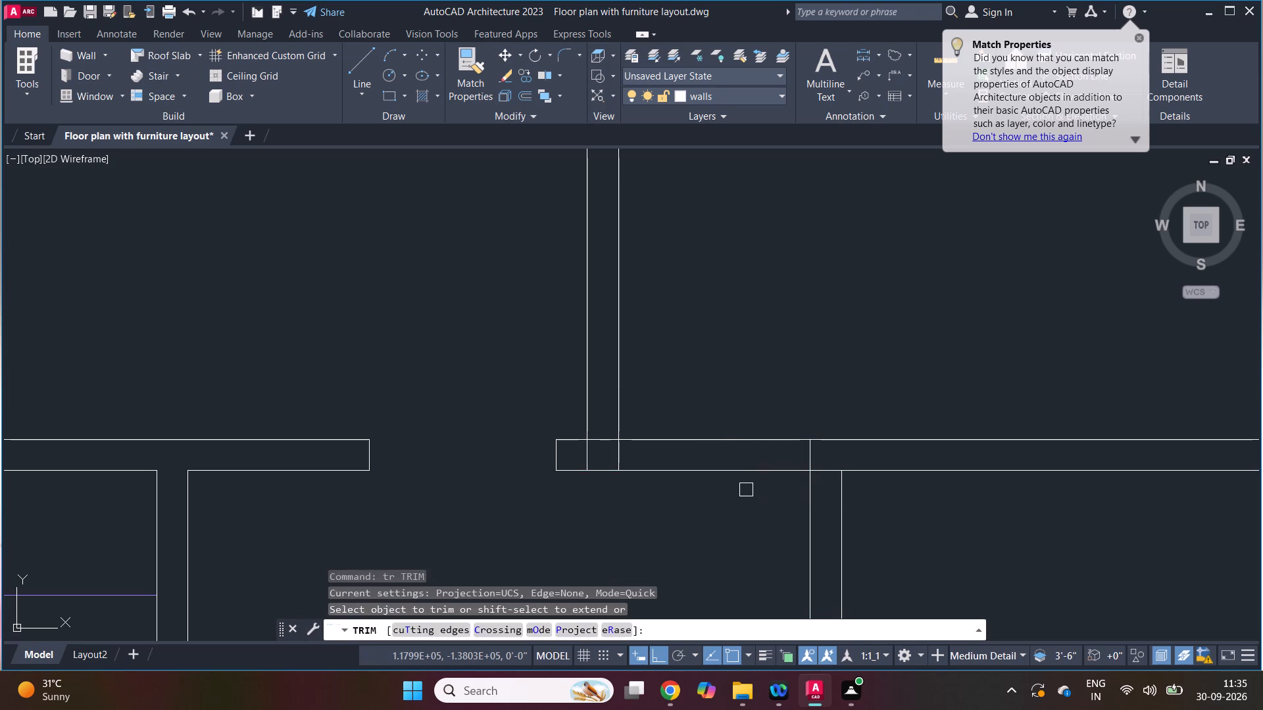
{"action": "key", "text": "space"}
{"action": "left_click_drag", "start_coordinate": [716, 491], "coordinate": [714, 484]}
{"action": "left_click", "coordinate": [681, 417]}
{"action": "key", "text": "Escape"}
Stretch the right ends of the cross wall stub's two lines under the bedroom partition 1 inch to the right.
{"action": "scroll", "coordinate": [639, 439], "scroll_direction": "up", "scroll_amount": 2}
{"action": "key", "text": "s"}
{"action": "key", "text": "space"}
{"action": "left_click_drag", "start_coordinate": [620, 532], "coordinate": [619, 534]}
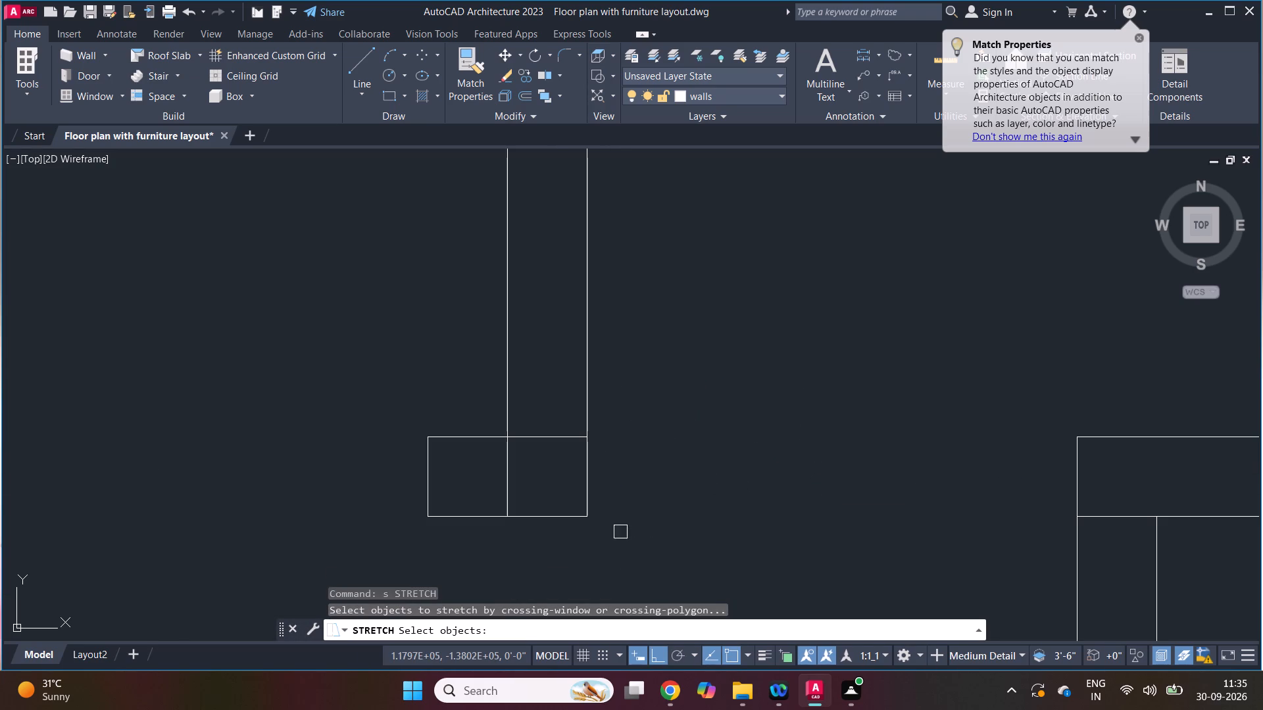
{"action": "left_click_drag", "start_coordinate": [619, 534], "coordinate": [592, 511]}
{"action": "left_click_drag", "start_coordinate": [570, 406], "coordinate": [576, 398]}
{"action": "left_click_drag", "start_coordinate": [616, 386], "coordinate": [590, 387], "text": "shift"}
{"action": "left_click", "coordinate": [572, 387], "text": "shift"}
{"action": "key", "text": "space"}
{"action": "left_click_drag", "start_coordinate": [696, 393], "coordinate": [705, 394]}
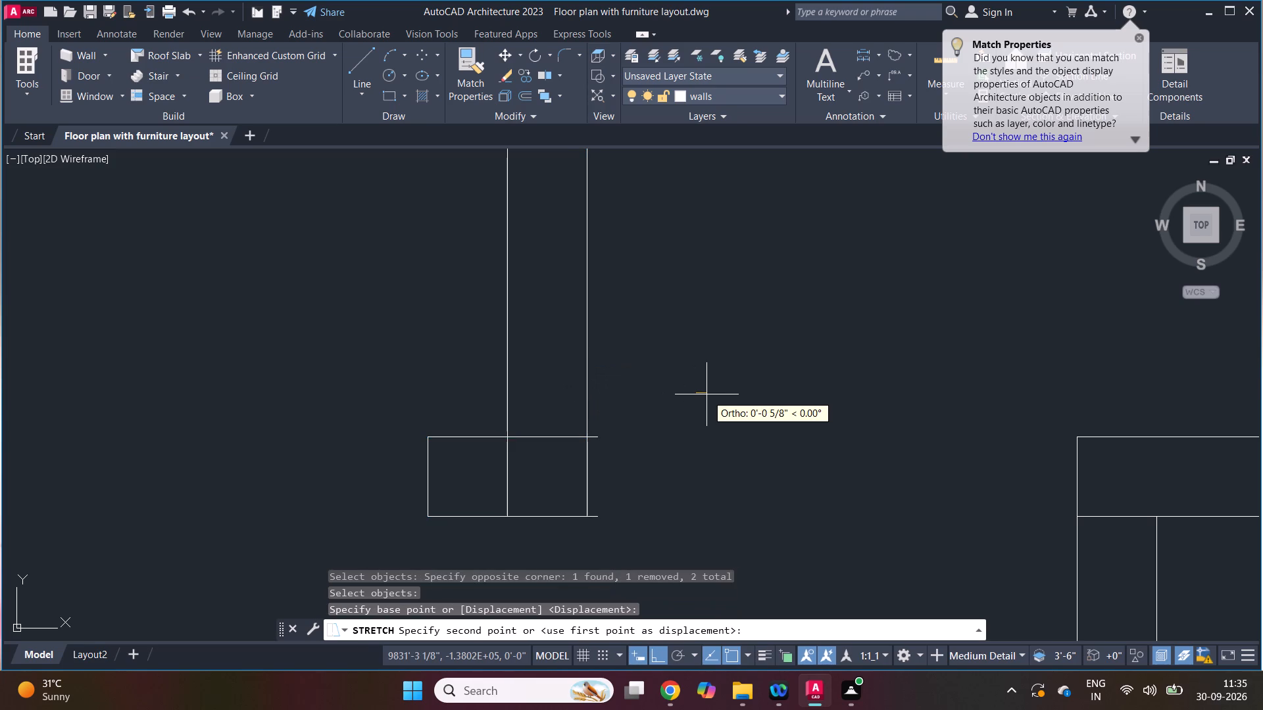
{"action": "type", "text": "1"}
{"action": "key", "text": "space"}
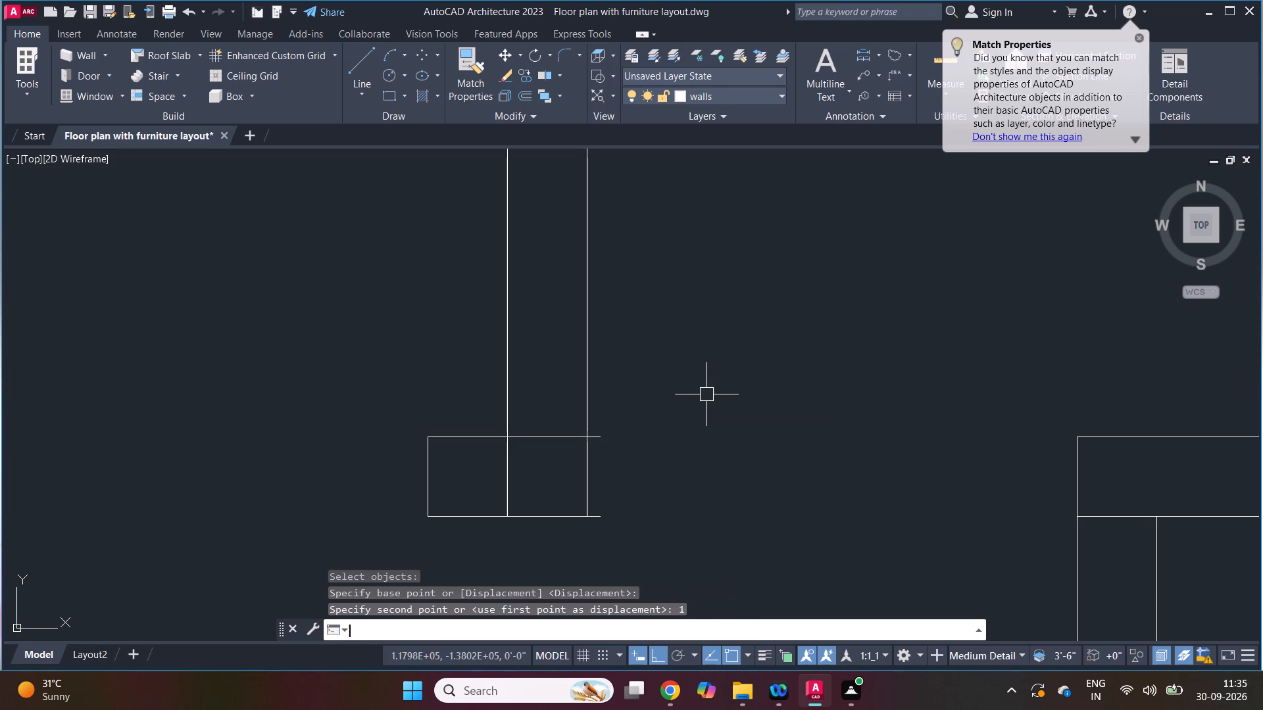
{"action": "key", "text": "Escape"}
Draw a vertical line closing the right end of the cross wall stub under the bedroom partition.
{"action": "key", "text": "l"}
{"action": "key", "text": "space"}
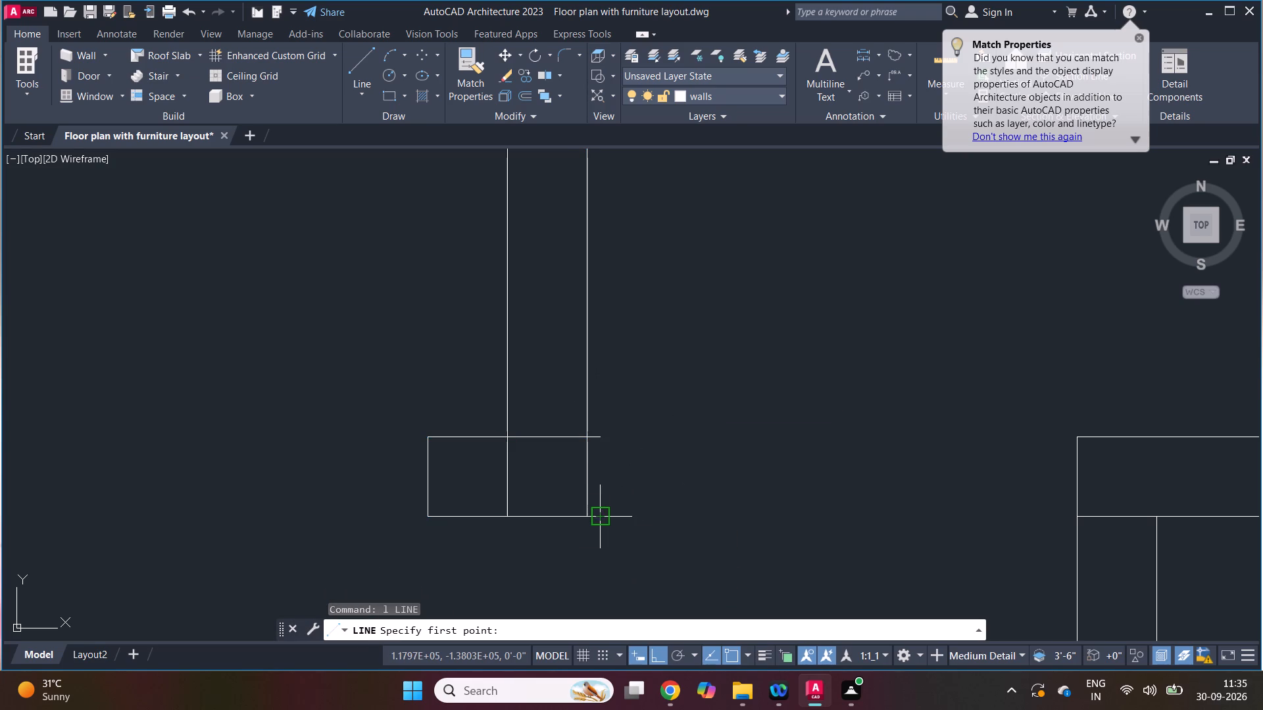
{"action": "left_click", "coordinate": [605, 520]}
{"action": "left_click", "coordinate": [600, 437]}
{"action": "key", "text": "Escape"}
Trim the partition lines inside the stub and the stub's upper line between them to merge the bedroom wall junction.
{"action": "type", "text": "tr"}
{"action": "key", "text": "space"}
{"action": "key", "text": "space"}
{"action": "left_click", "coordinate": [587, 480]}
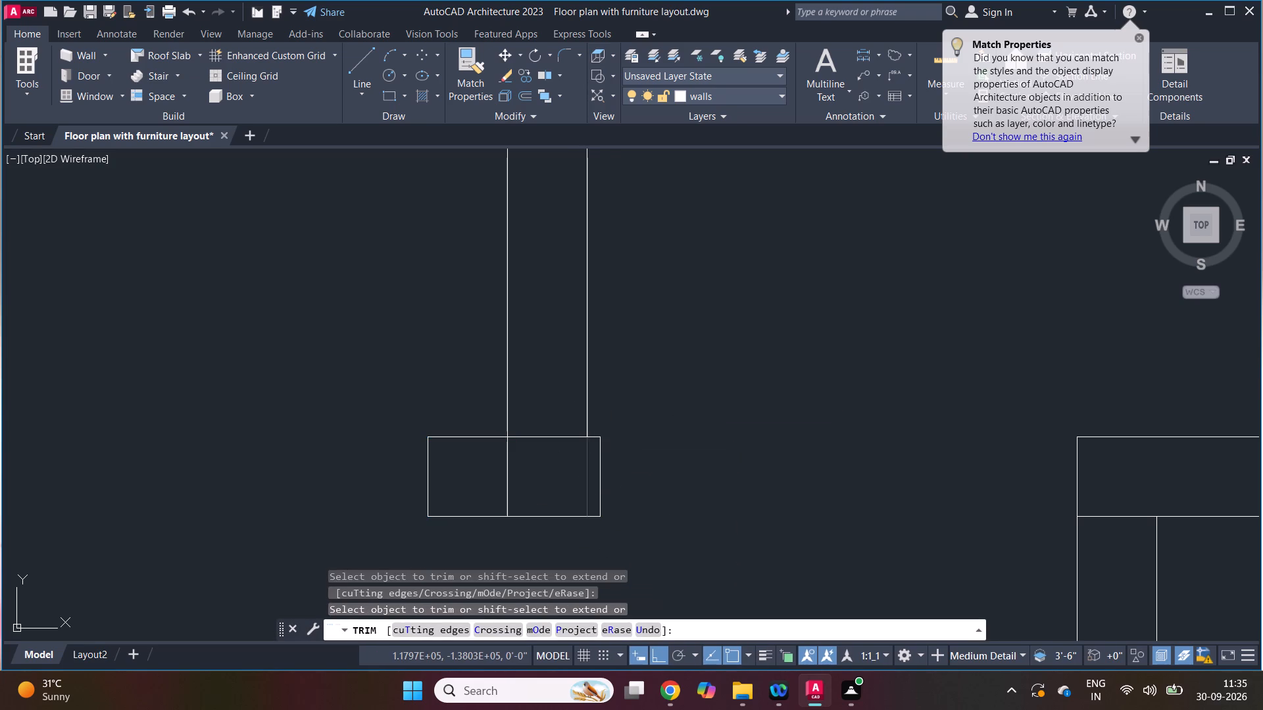
{"action": "left_click", "coordinate": [509, 477]}
{"action": "left_click", "coordinate": [541, 432]}
{"action": "scroll", "coordinate": [562, 404], "scroll_direction": "down", "scroll_amount": 3}
{"action": "key", "text": "Escape"}
{"action": "key", "text": "Escape"}
{"action": "key", "text": "Escape"}
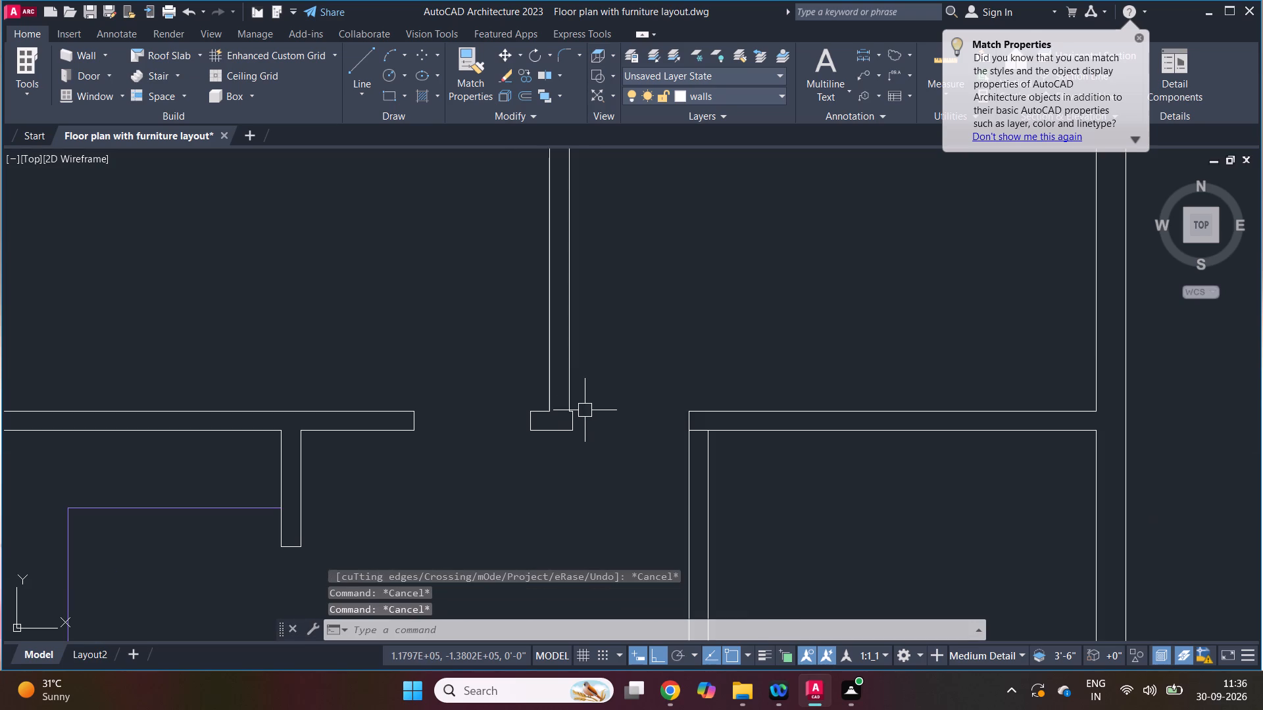
Trim the cross wall's lower line where the dining-Bedroom-3 wall joins it to clean up the corner.
{"action": "scroll", "coordinate": [680, 431], "scroll_direction": "up", "scroll_amount": 2}
{"action": "key", "text": "t"}
{"action": "key", "text": "r"}
{"action": "key", "text": "space"}
{"action": "key", "text": "space"}
{"action": "scroll", "coordinate": [718, 422], "scroll_direction": "up", "scroll_amount": 1}
{"action": "left_click", "coordinate": [719, 438]}
{"action": "key", "text": "Escape"}
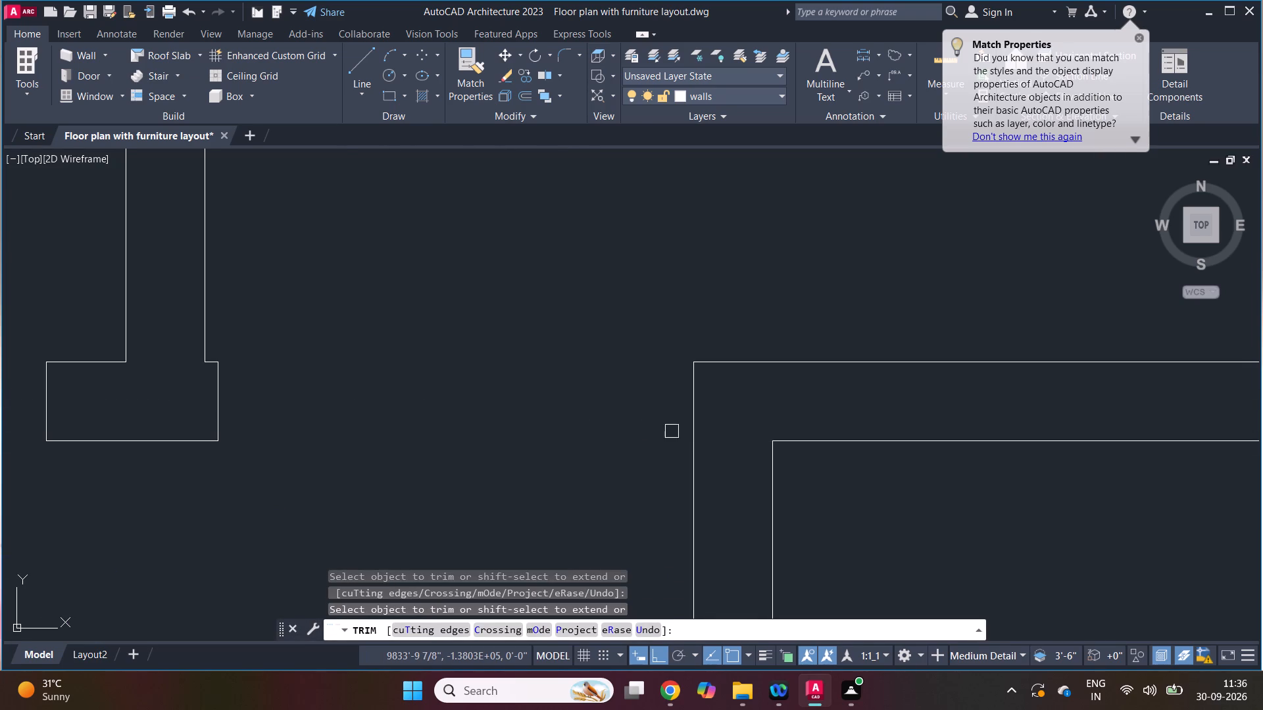
{"action": "scroll", "coordinate": [560, 429], "scroll_direction": "down", "scroll_amount": 5}
{"action": "key", "text": "Escape"}
{"action": "key", "text": "Escape"}
{"action": "key", "text": "Escape"}
Copy the door above the staircase by its hinge-side frame corner into the left upper bedroom doorway, against the partition stub.
{"action": "scroll", "coordinate": [533, 434], "scroll_direction": "down", "scroll_amount": 2}
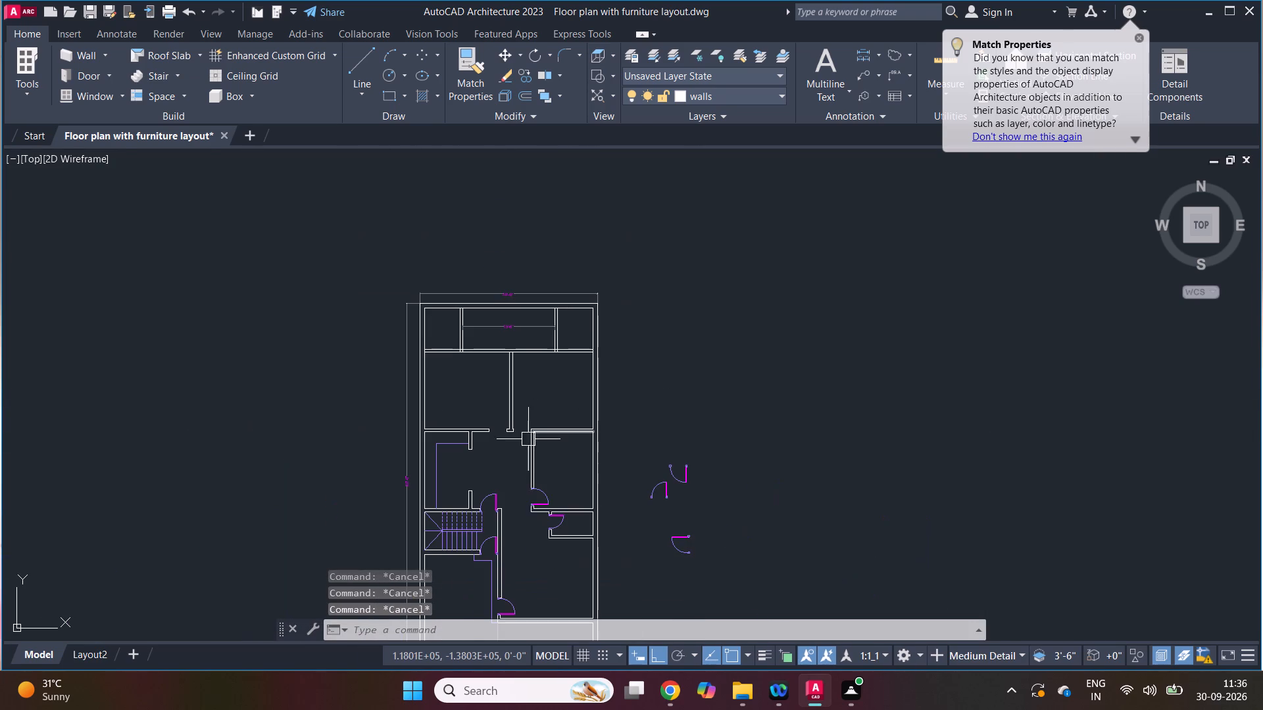
{"action": "scroll", "coordinate": [476, 509], "scroll_direction": "up", "scroll_amount": 2}
{"action": "key", "text": "c"}
{"action": "key", "text": "p"}
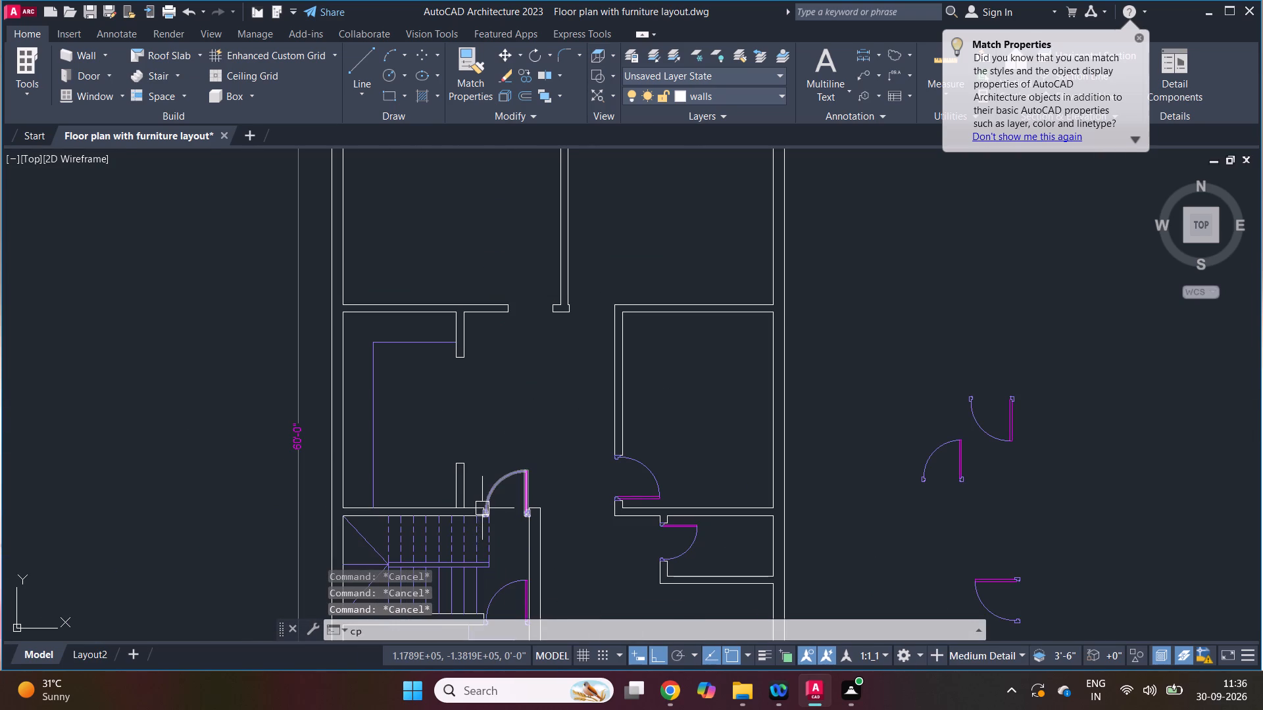
{"action": "key", "text": "space"}
{"action": "left_click", "coordinate": [528, 483]}
{"action": "scroll", "coordinate": [524, 513], "scroll_direction": "up", "scroll_amount": 3}
{"action": "key", "text": "space"}
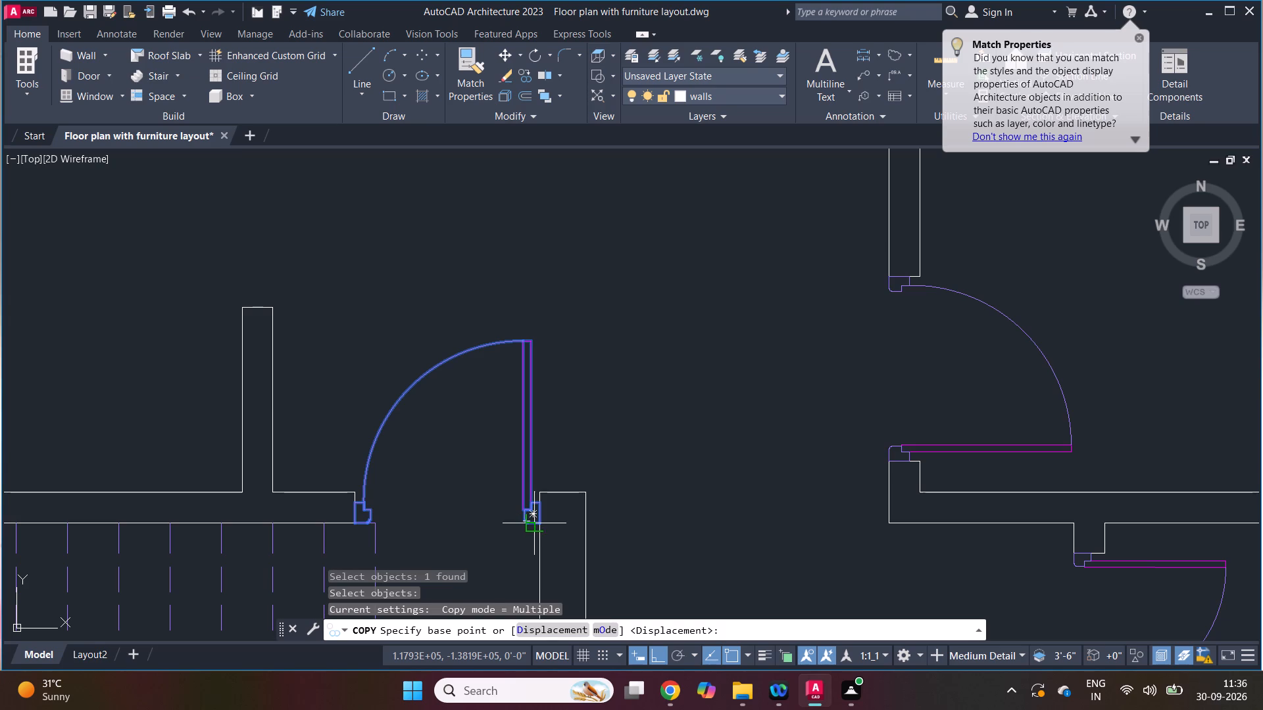
{"action": "scroll", "coordinate": [546, 535], "scroll_direction": "up", "scroll_amount": 4}
{"action": "left_click", "coordinate": [497, 461]}
{"action": "scroll", "coordinate": [500, 508], "scroll_direction": "down", "scroll_amount": 4}
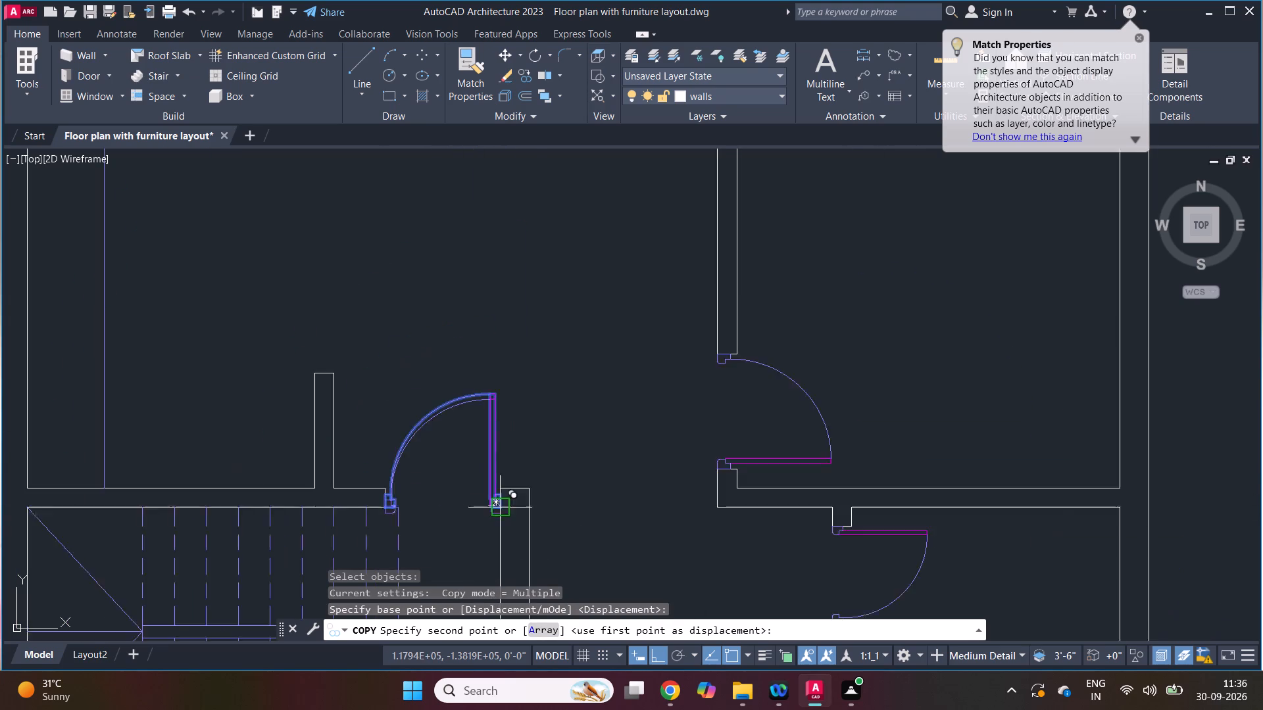
{"action": "scroll", "coordinate": [500, 513], "scroll_direction": "down", "scroll_amount": 3}
{"action": "scroll", "coordinate": [512, 333], "scroll_direction": "up", "scroll_amount": 3}
{"action": "left_click", "coordinate": [540, 250]}
{"action": "key", "text": "Escape"}
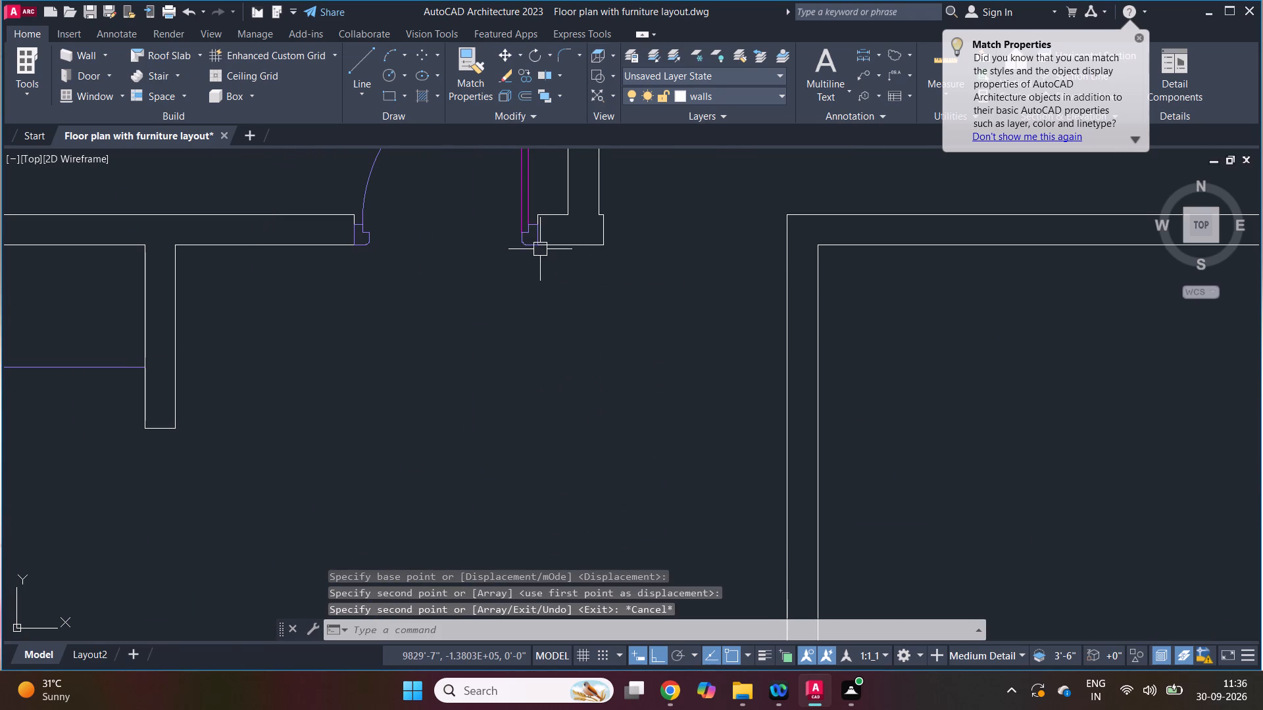
Mirror the new bedroom door about the vertical centre of the partition stub into the right bedroom doorway, keeping the original.
{"action": "scroll", "coordinate": [534, 272], "scroll_direction": "up", "scroll_amount": 1}
{"action": "key", "text": "m"}
{"action": "key", "text": "i"}
{"action": "key", "text": "space"}
{"action": "left_click", "coordinate": [524, 216]}
{"action": "key", "text": "space"}
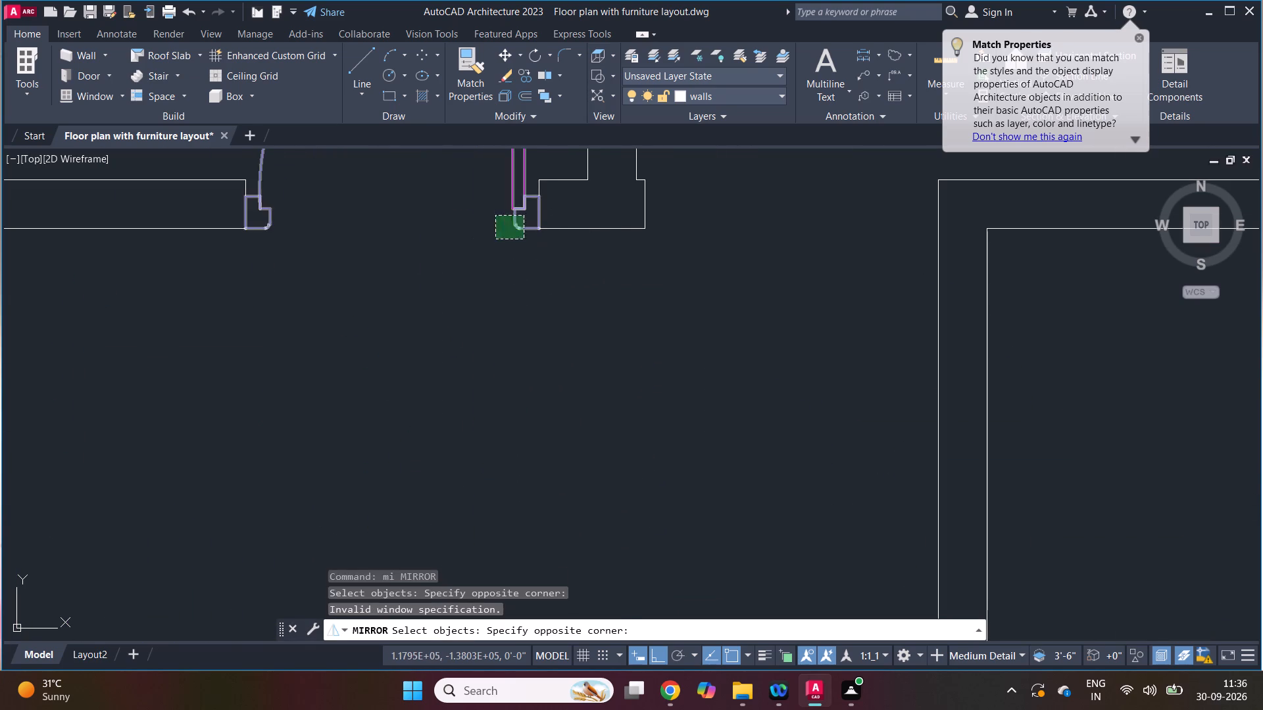
{"action": "left_click", "coordinate": [495, 239]}
{"action": "key", "text": "space"}
{"action": "left_click", "coordinate": [593, 231]}
{"action": "left_click", "coordinate": [592, 245]}
{"action": "key", "text": "space"}
{"action": "scroll", "coordinate": [586, 287], "scroll_direction": "down", "scroll_amount": 1}
{"action": "key", "text": "Escape"}
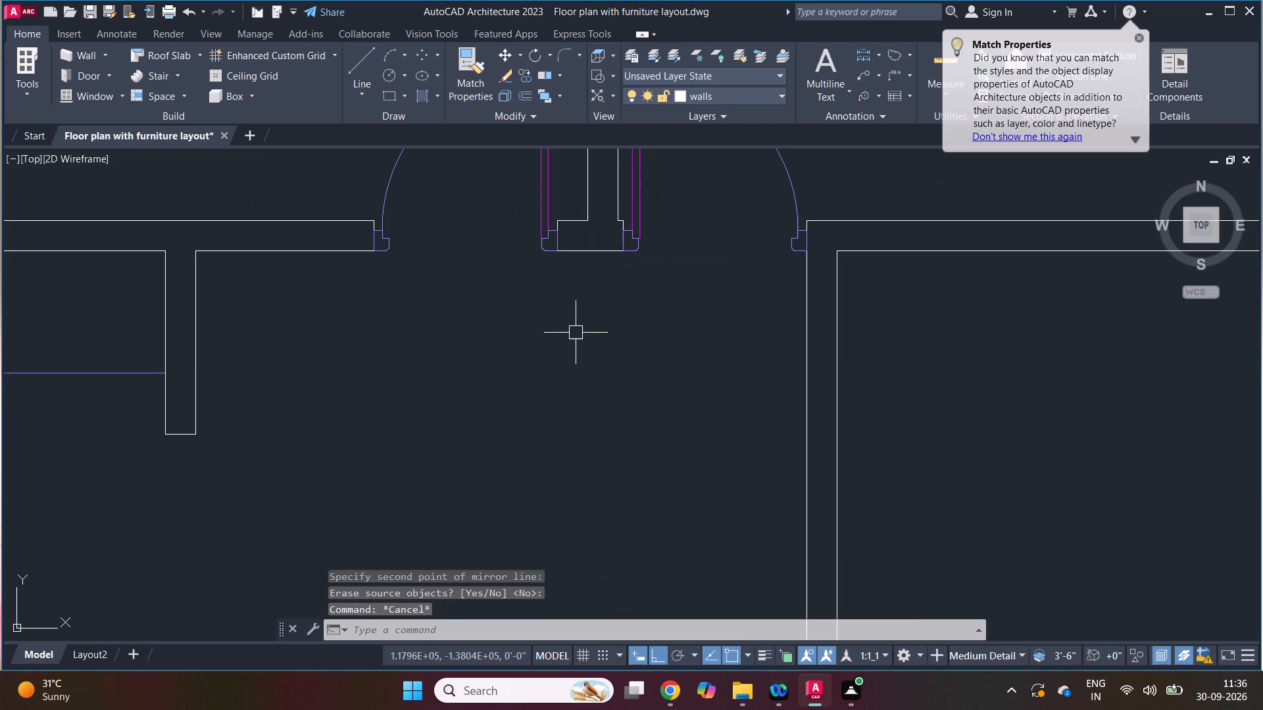
Save the floor plan drawing.
{"action": "scroll", "coordinate": [574, 335], "scroll_direction": "down", "scroll_amount": 3}
{"action": "key", "text": "Escape"}
{"action": "key", "text": "Escape"}
{"action": "scroll", "coordinate": [539, 358], "scroll_direction": "down", "scroll_amount": 1}
{"action": "key", "text": "ctrl+s"}
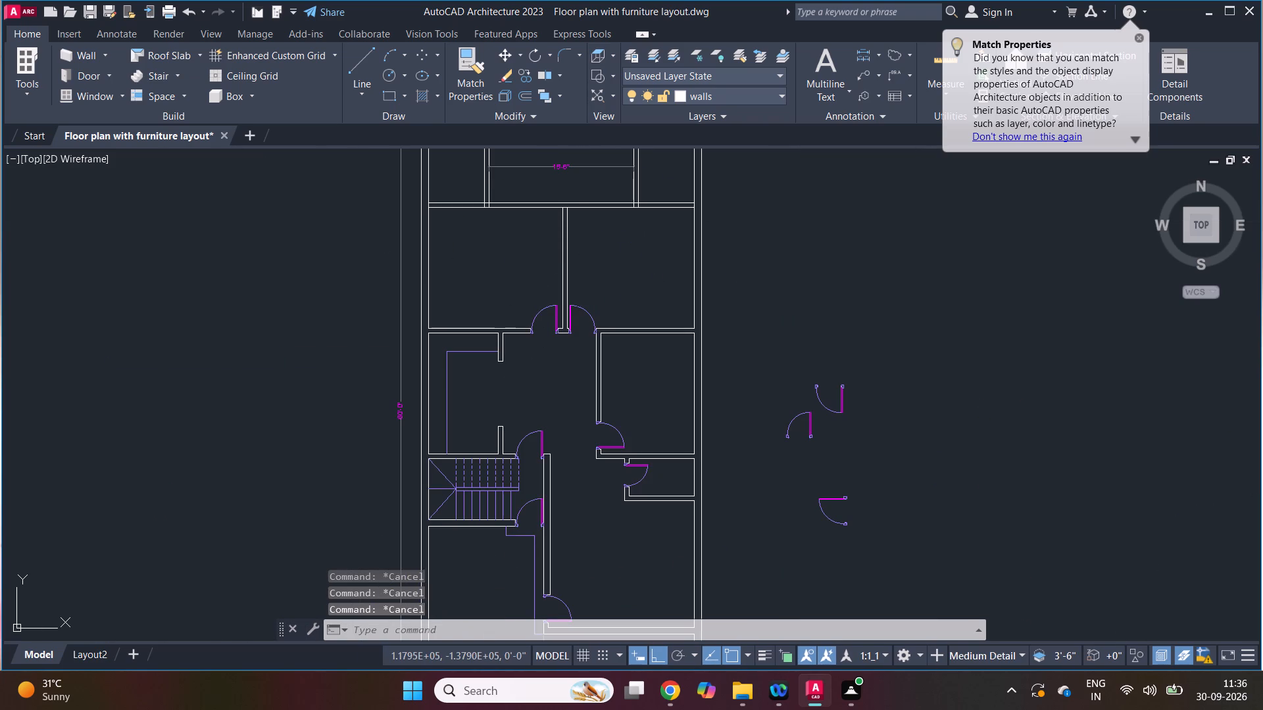
{"action": "scroll", "coordinate": [551, 312], "scroll_direction": "down", "scroll_amount": 2}
{"action": "key", "text": "Escape"}
{"action": "key", "text": "Escape"}
{"action": "scroll", "coordinate": [539, 247], "scroll_direction": "up", "scroll_amount": 3}
{"action": "scroll", "coordinate": [567, 333], "scroll_direction": "up", "scroll_amount": 1}
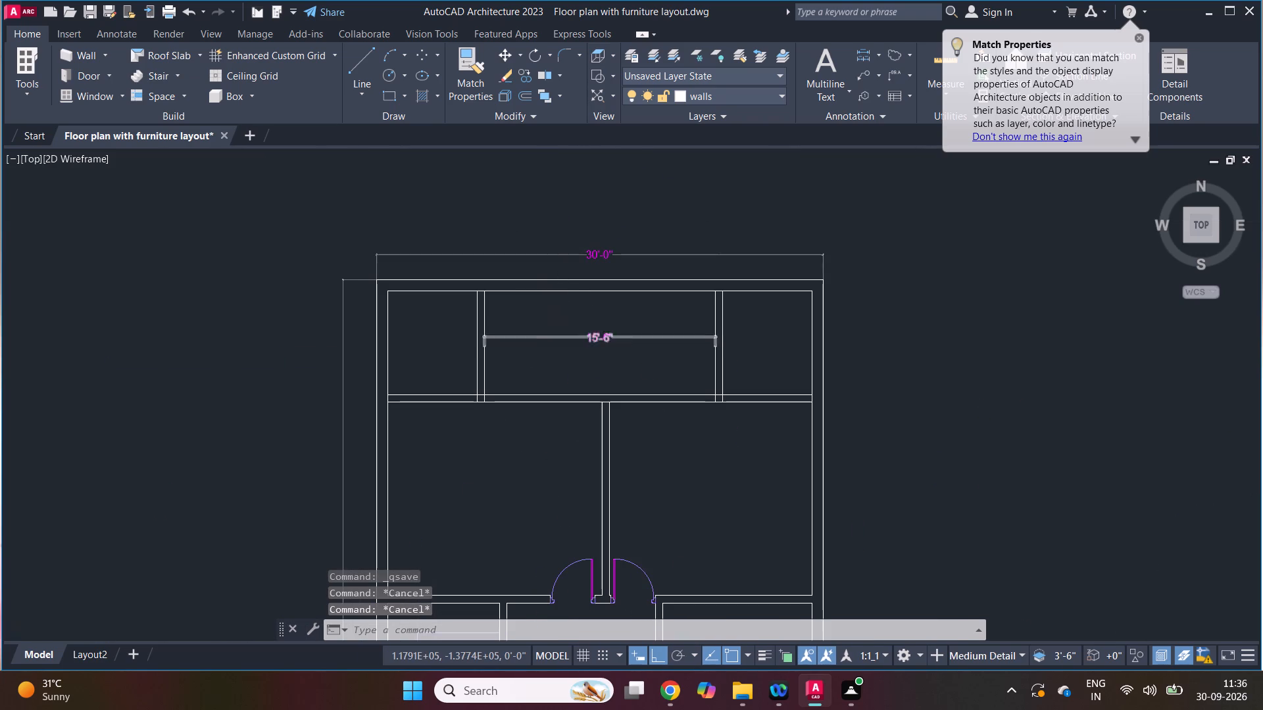
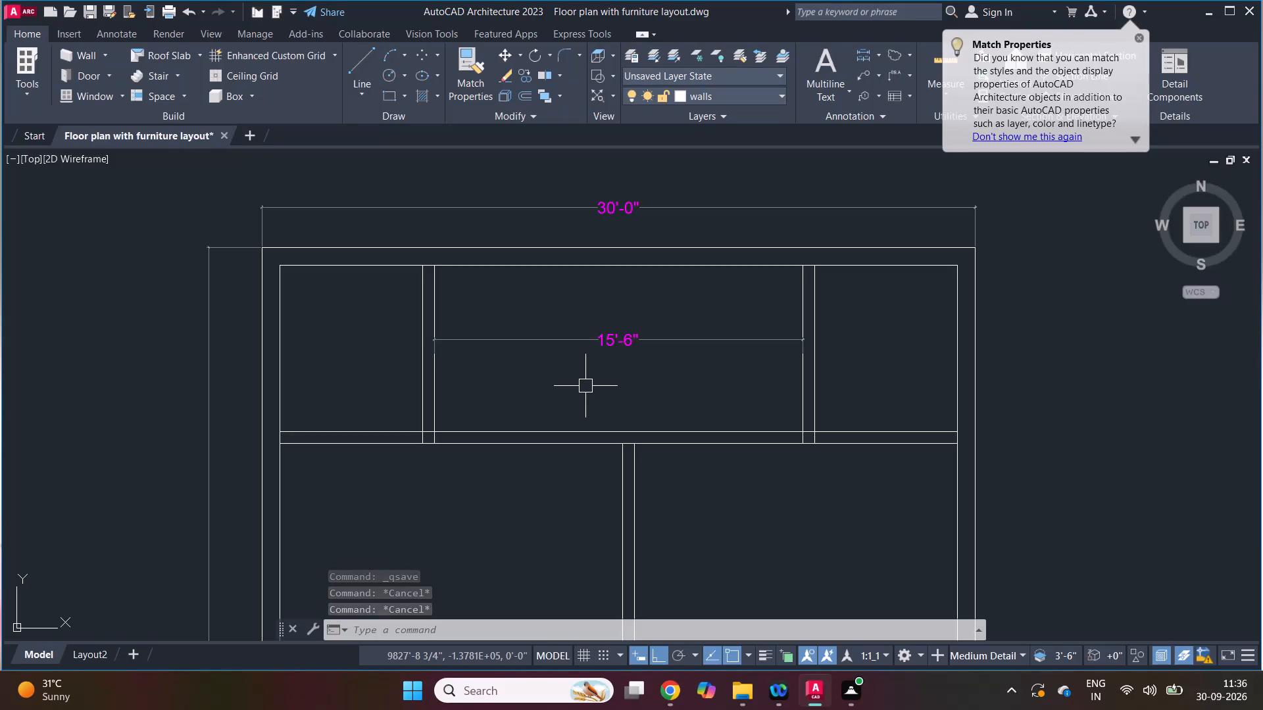
Check the toilet and open area doors along the top cross wall in the reference plan.
{"action": "scroll", "coordinate": [488, 414], "scroll_direction": "up", "scroll_amount": 1}
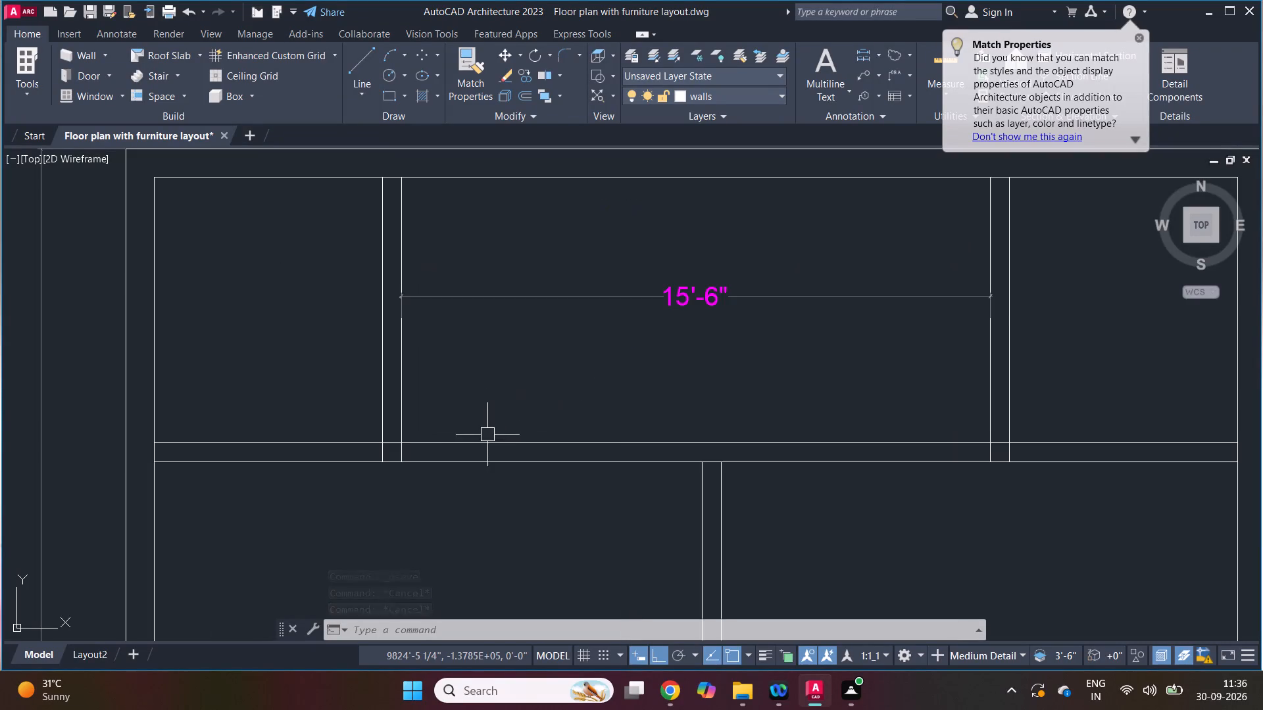
{"action": "scroll", "coordinate": [552, 394], "scroll_direction": "down", "scroll_amount": 1}
{"action": "left_click", "coordinate": [679, 693]}
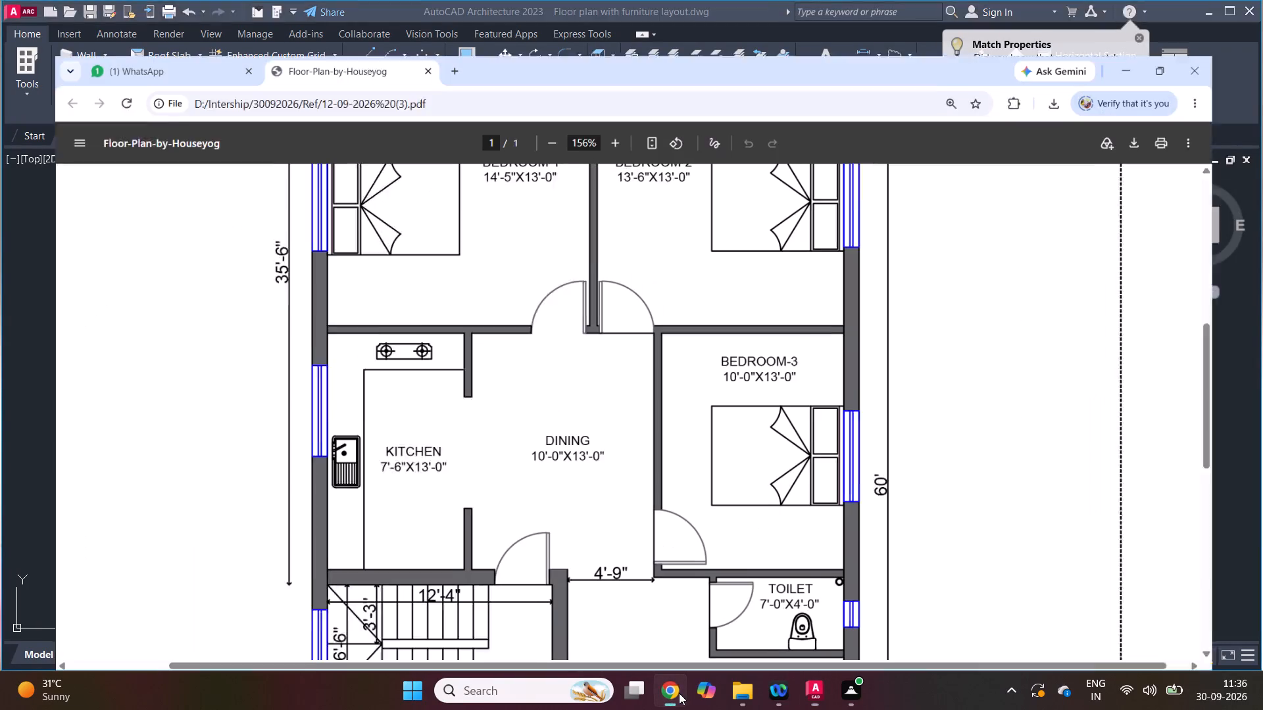
{"action": "scroll", "coordinate": [674, 517], "scroll_direction": "up", "scroll_amount": 2}
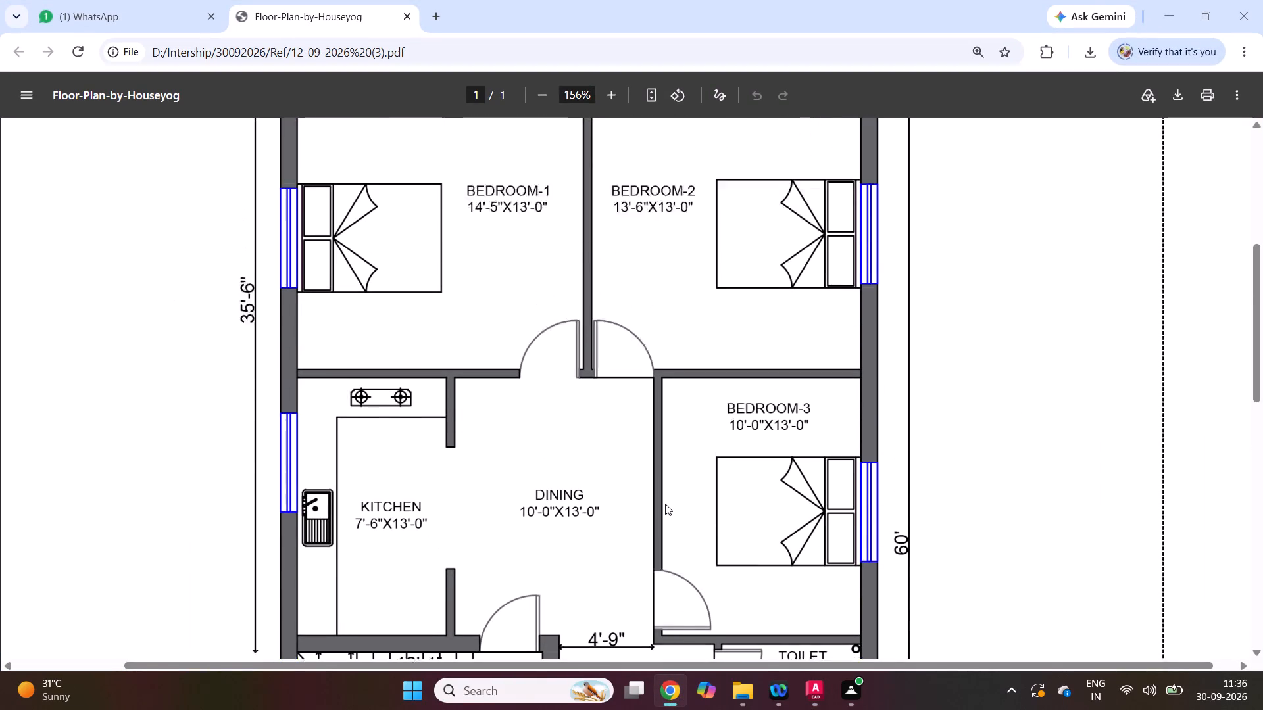
{"action": "scroll", "coordinate": [665, 504], "scroll_direction": "up", "scroll_amount": 2}
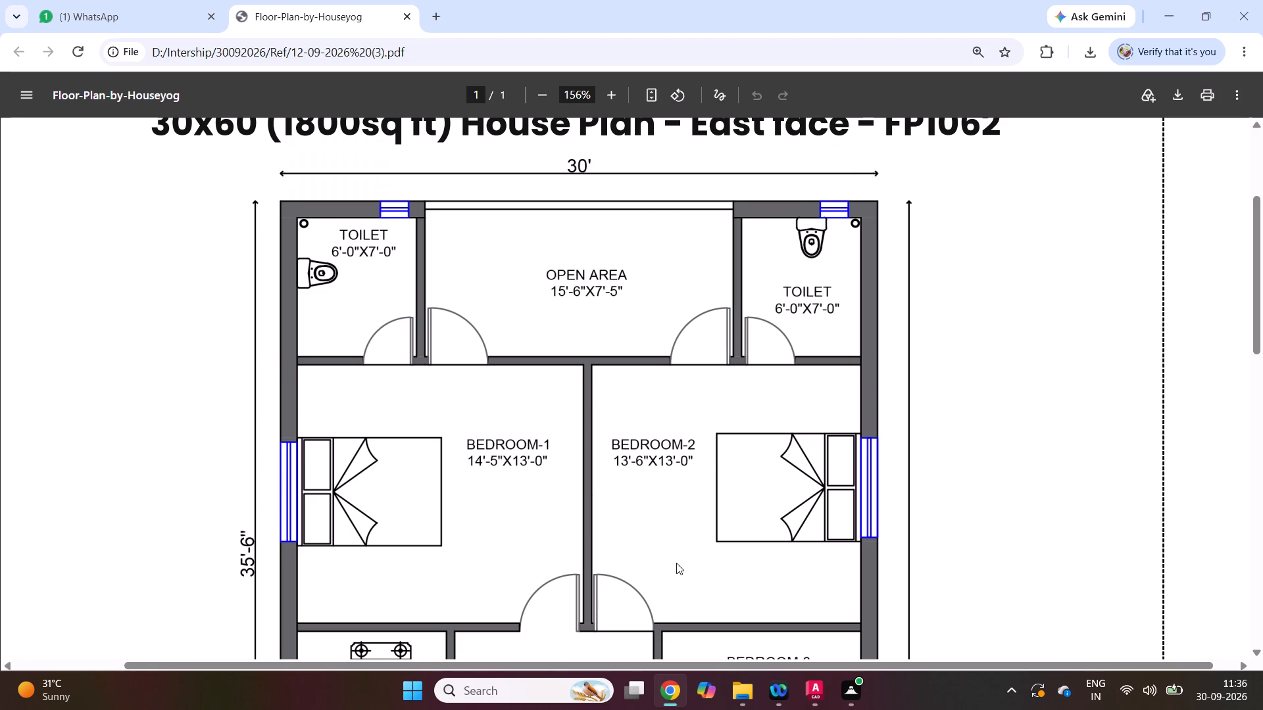
{"action": "left_click", "coordinate": [676, 699]}
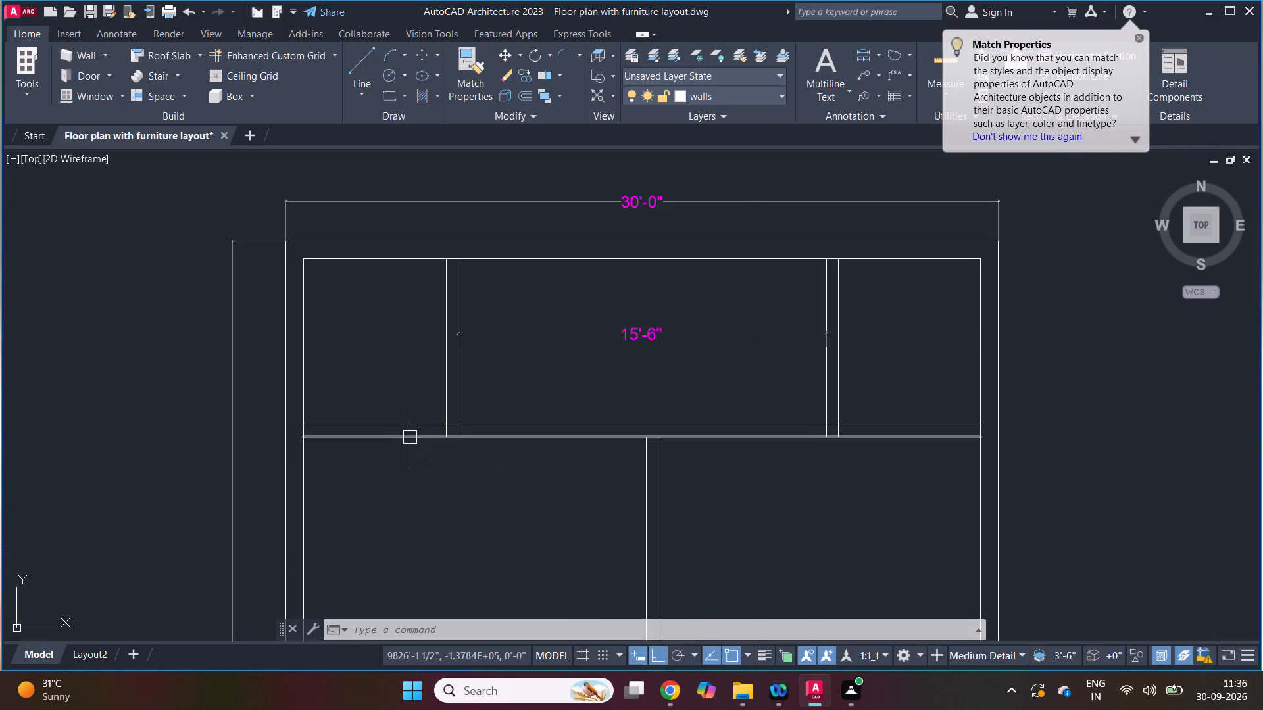
Offset both faces of the left toilet partition outward by 3" to mark the door stub lines.
{"action": "scroll", "coordinate": [404, 433], "scroll_direction": "up", "scroll_amount": 1}
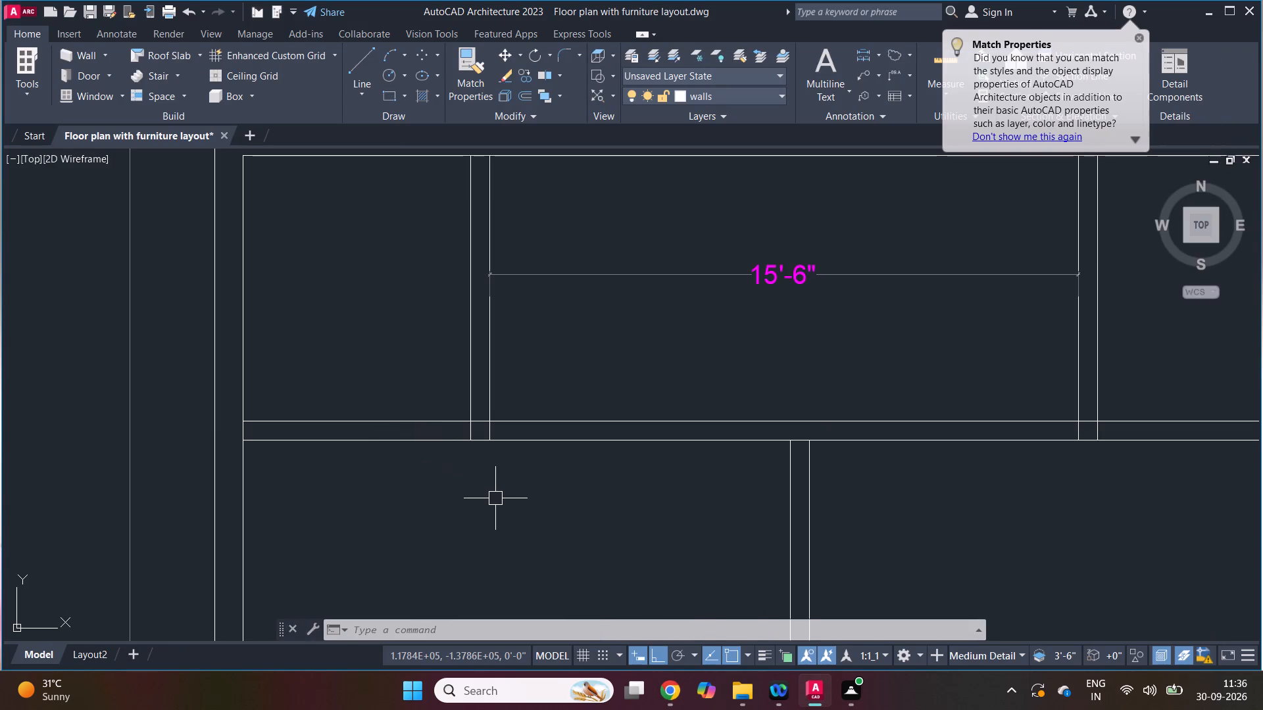
{"action": "key", "text": "z"}
{"action": "key", "text": "space"}
{"action": "key", "text": "3"}
{"action": "key", "text": "space"}
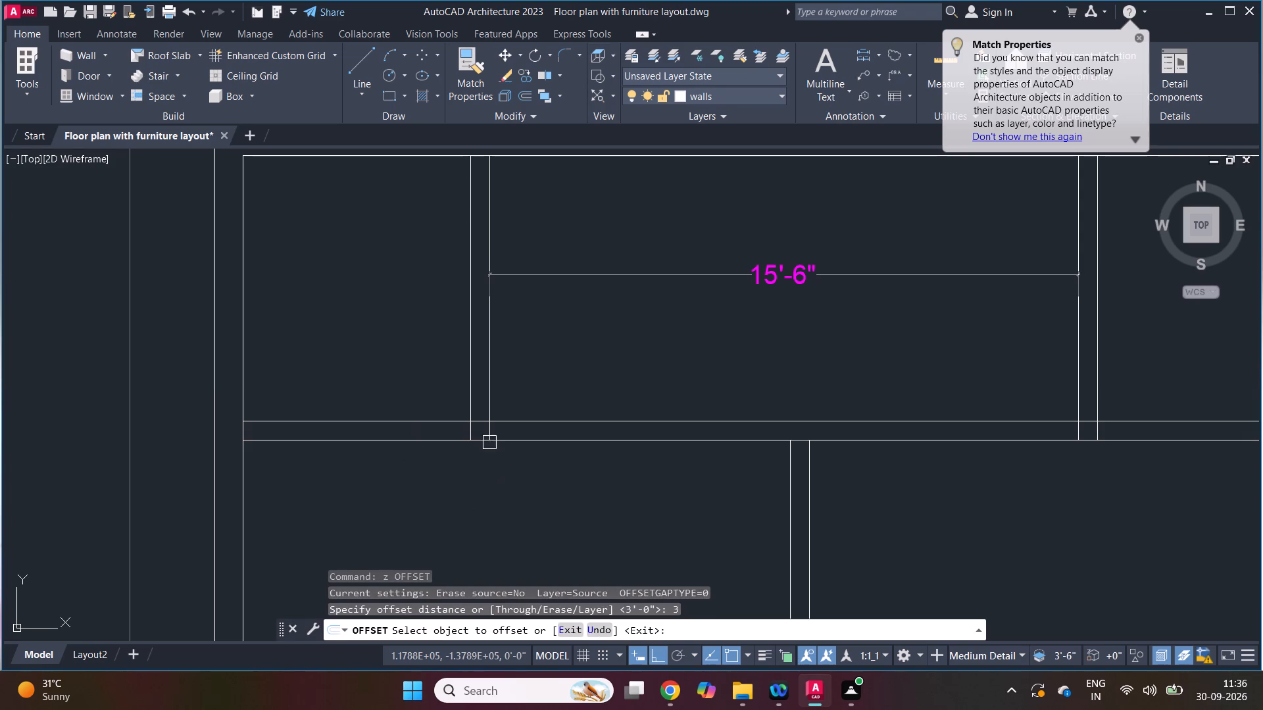
{"action": "left_click", "coordinate": [495, 399]}
{"action": "left_click", "coordinate": [507, 398]}
{"action": "left_click", "coordinate": [460, 396]}
{"action": "left_click", "coordinate": [442, 398]}
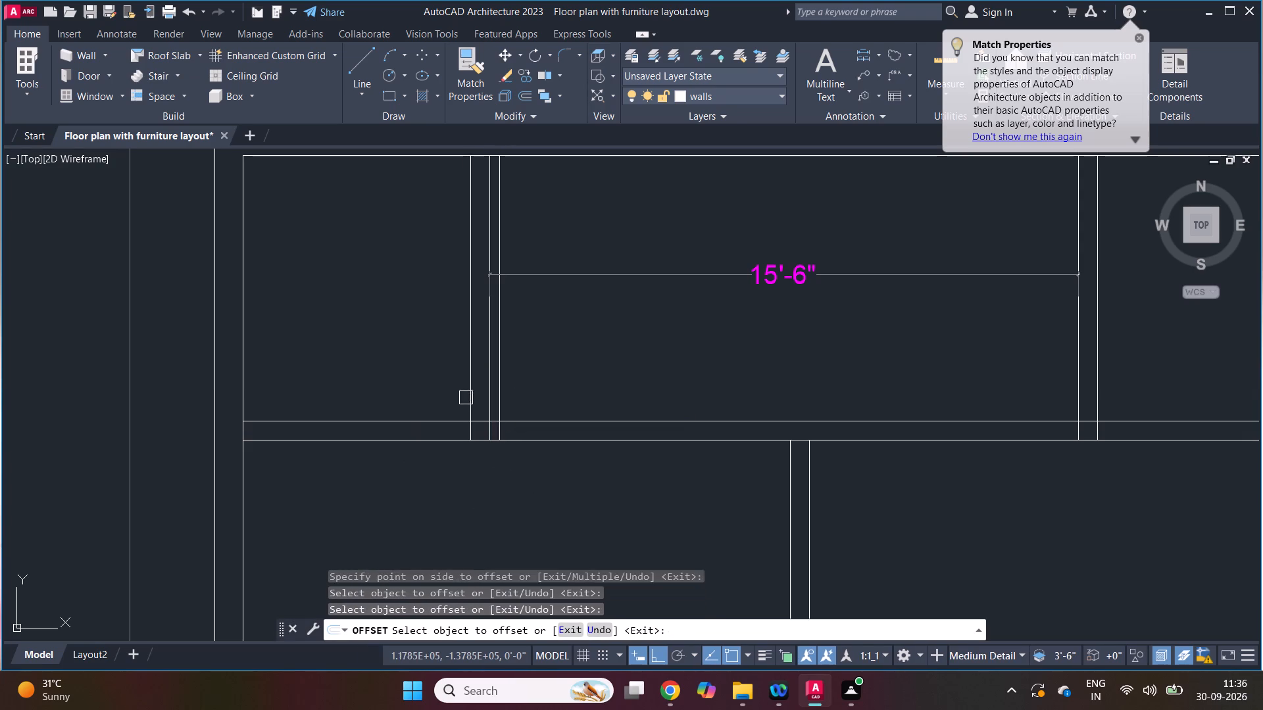
{"action": "left_click_drag", "start_coordinate": [470, 398], "coordinate": [452, 402]}
{"action": "left_click", "coordinate": [435, 403]}
Offset both faces of the right toilet partition outward by 3" to mark the door stub lines.
{"action": "scroll", "coordinate": [389, 431], "scroll_direction": "down", "scroll_amount": 3}
{"action": "scroll", "coordinate": [566, 443], "scroll_direction": "up", "scroll_amount": 4}
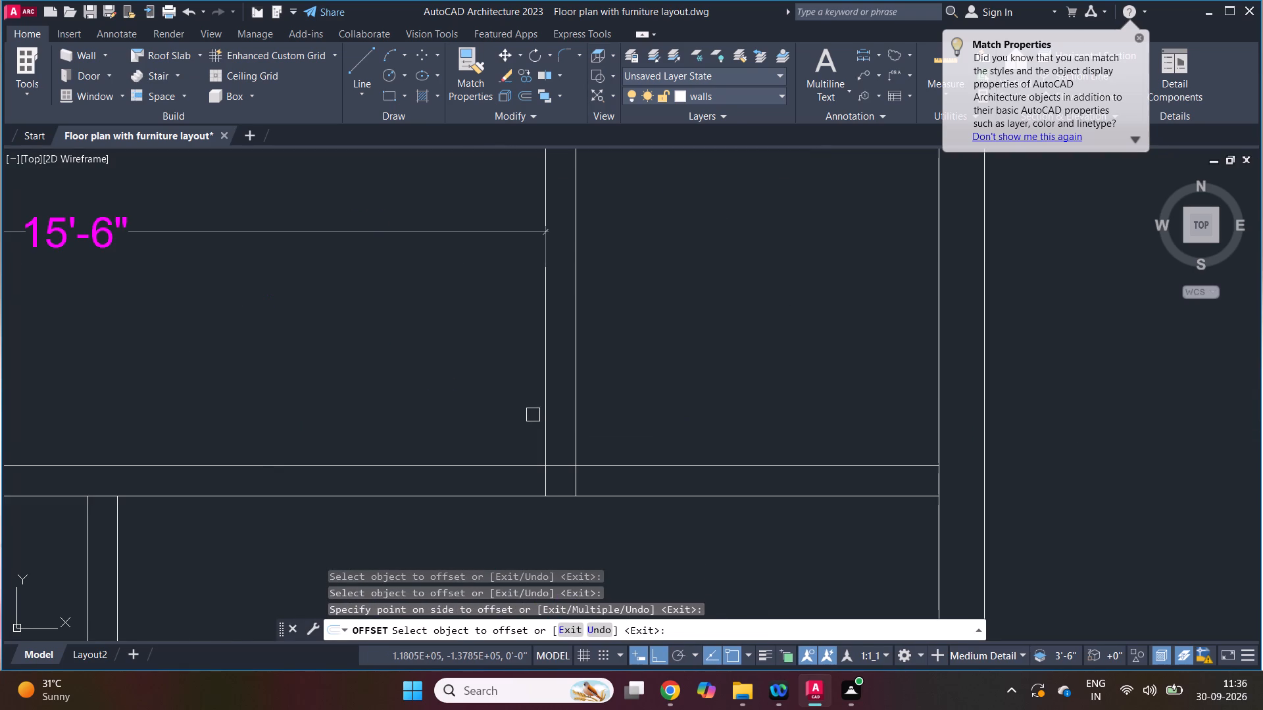
{"action": "left_click", "coordinate": [545, 415]}
{"action": "left_click", "coordinate": [525, 419]}
{"action": "left_click_drag", "start_coordinate": [576, 425], "coordinate": [587, 426]}
{"action": "left_click", "coordinate": [624, 427]}
{"action": "key", "text": "Escape"}
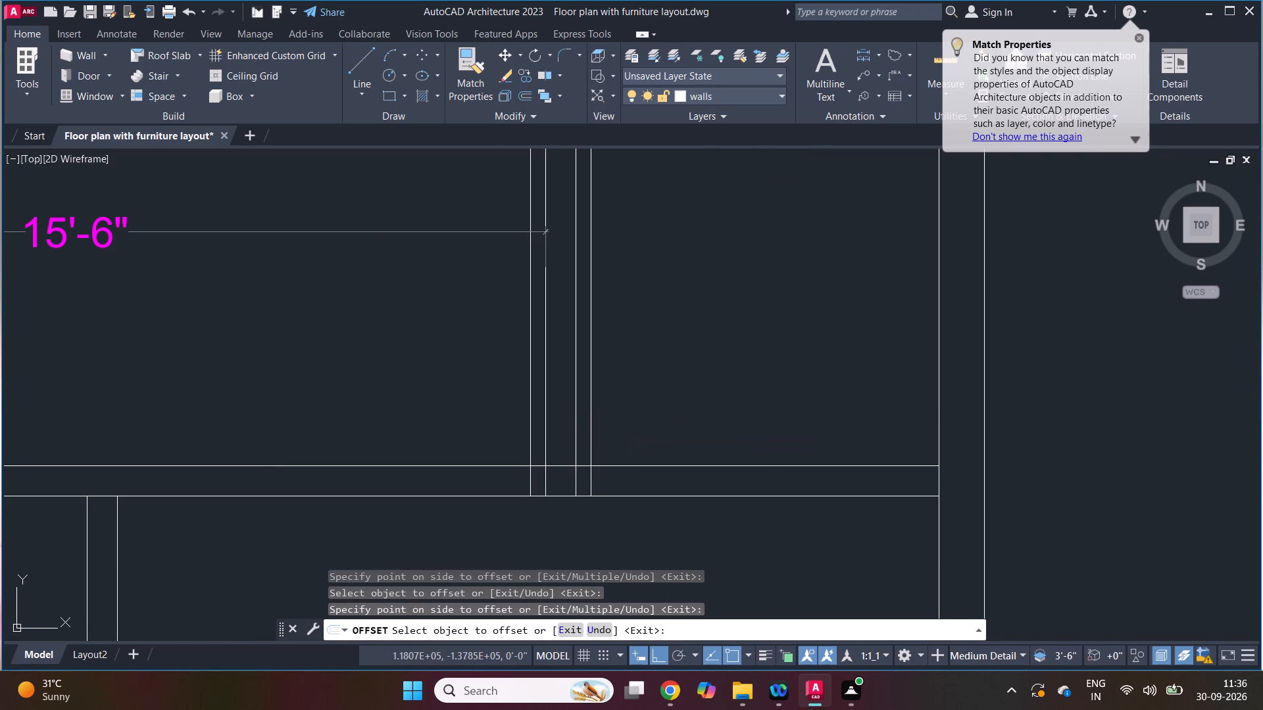
Offset the two stub lines on the open area side by 36" into the open area for the door openings.
{"action": "type", "text": "z 36"}
{"action": "key", "text": "space"}
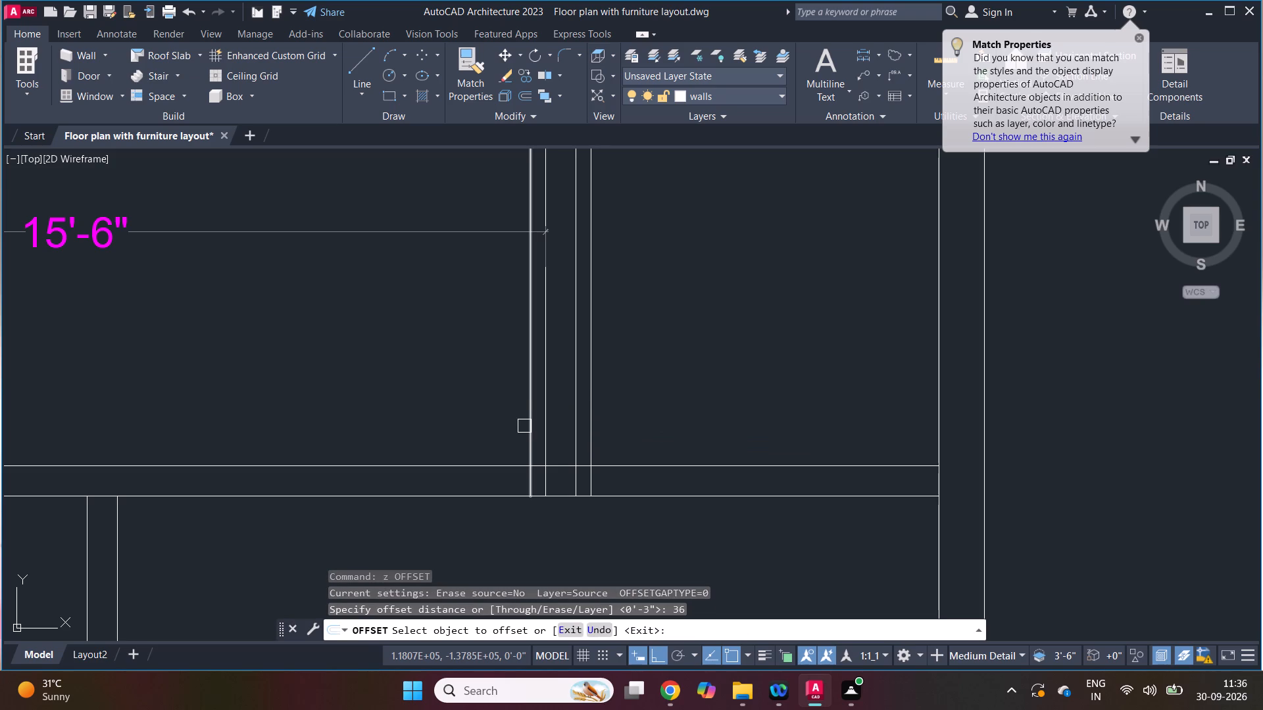
{"action": "left_click", "coordinate": [527, 425]}
{"action": "left_click", "coordinate": [486, 427]}
{"action": "scroll", "coordinate": [634, 428], "scroll_direction": "down", "scroll_amount": 4}
{"action": "scroll", "coordinate": [388, 429], "scroll_direction": "up", "scroll_amount": 4}
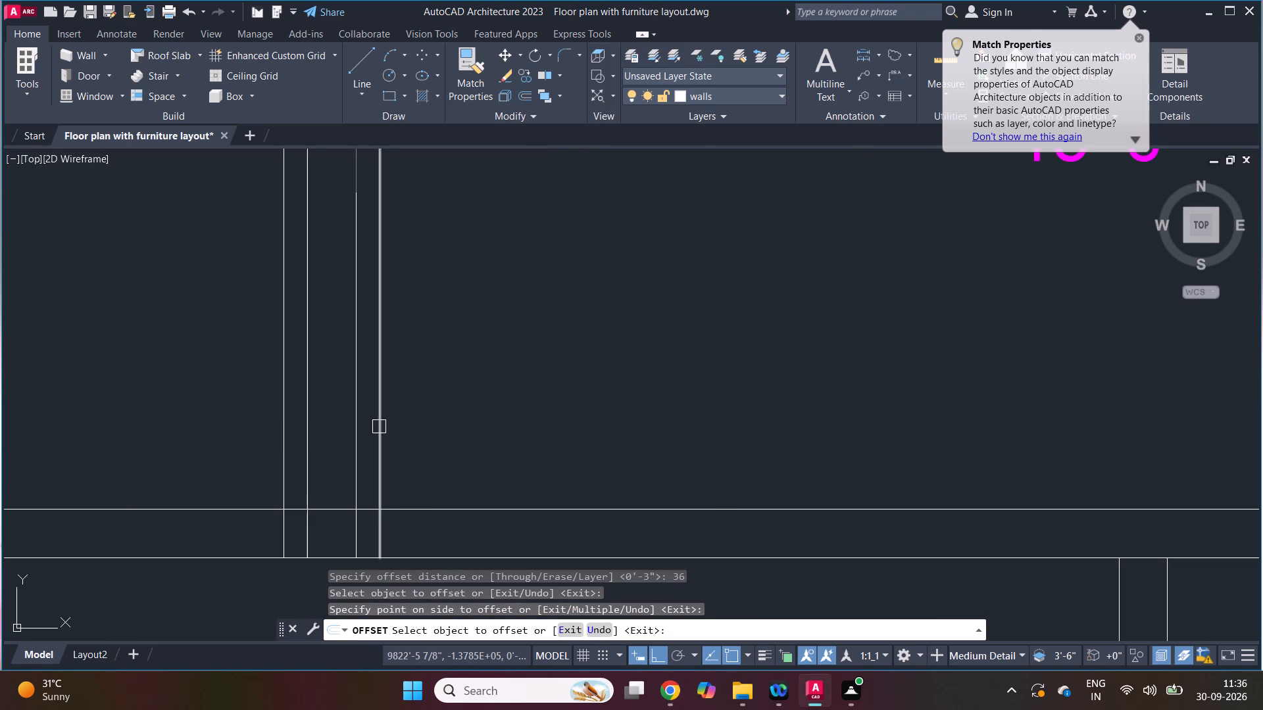
{"action": "left_click_drag", "start_coordinate": [379, 427], "coordinate": [391, 428]}
{"action": "left_click", "coordinate": [442, 428]}
{"action": "key", "text": "Escape"}
Offset the stub lines on the toilet sides by 30" into the left and right toilets for their door openings.
{"action": "type", "text": "z 30"}
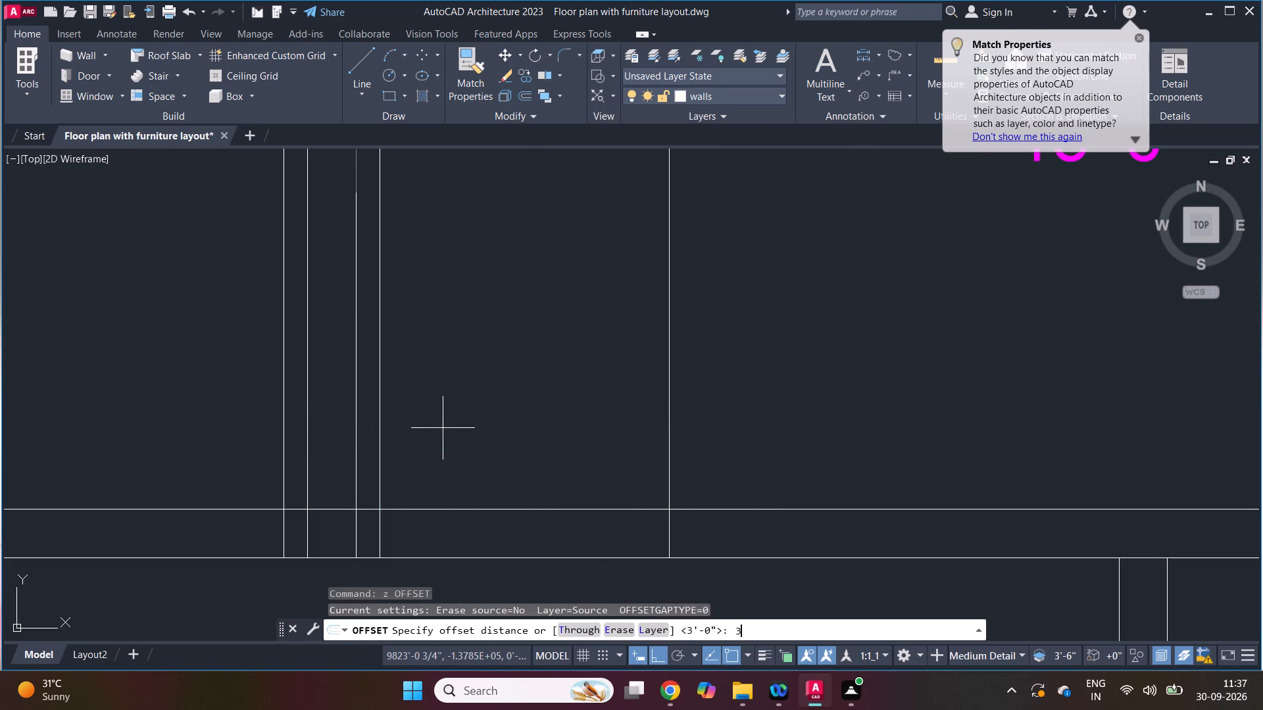
{"action": "key", "text": "space"}
{"action": "left_click", "coordinate": [284, 432]}
{"action": "left_click", "coordinate": [263, 432]}
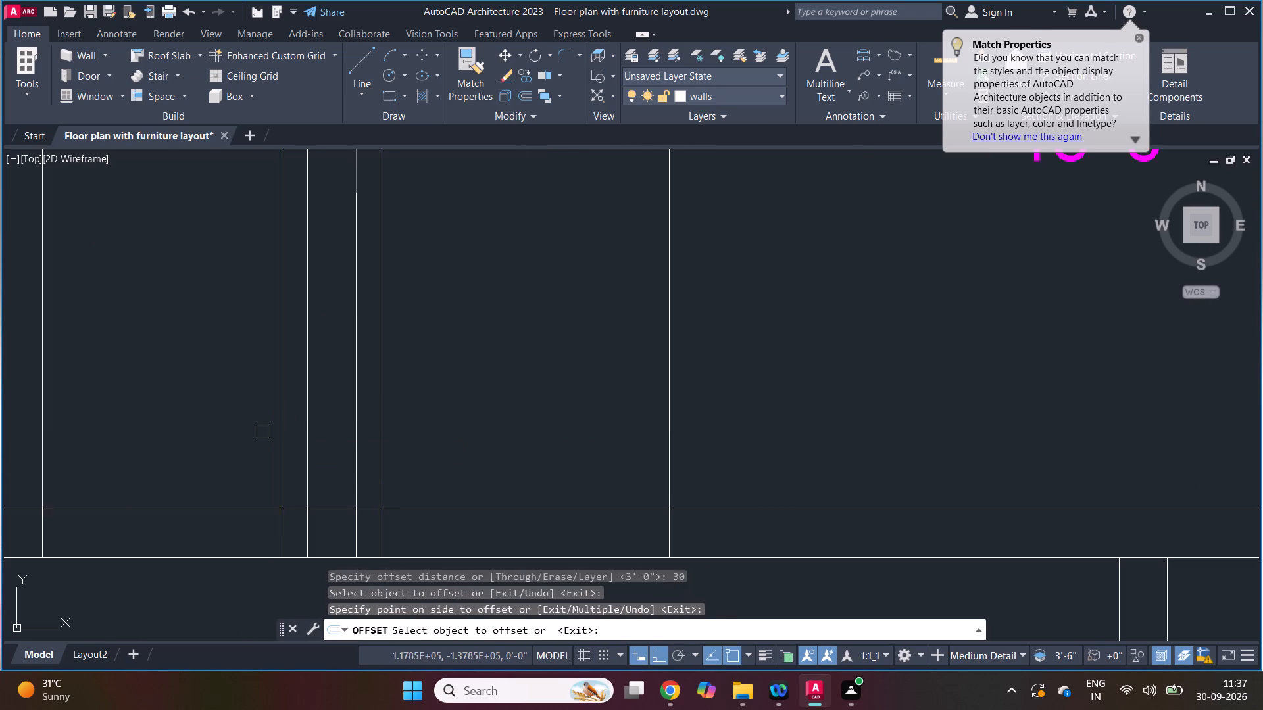
{"action": "scroll", "coordinate": [266, 432], "scroll_direction": "down", "scroll_amount": 3}
{"action": "scroll", "coordinate": [639, 442], "scroll_direction": "up", "scroll_amount": 2}
{"action": "left_click", "coordinate": [724, 429]}
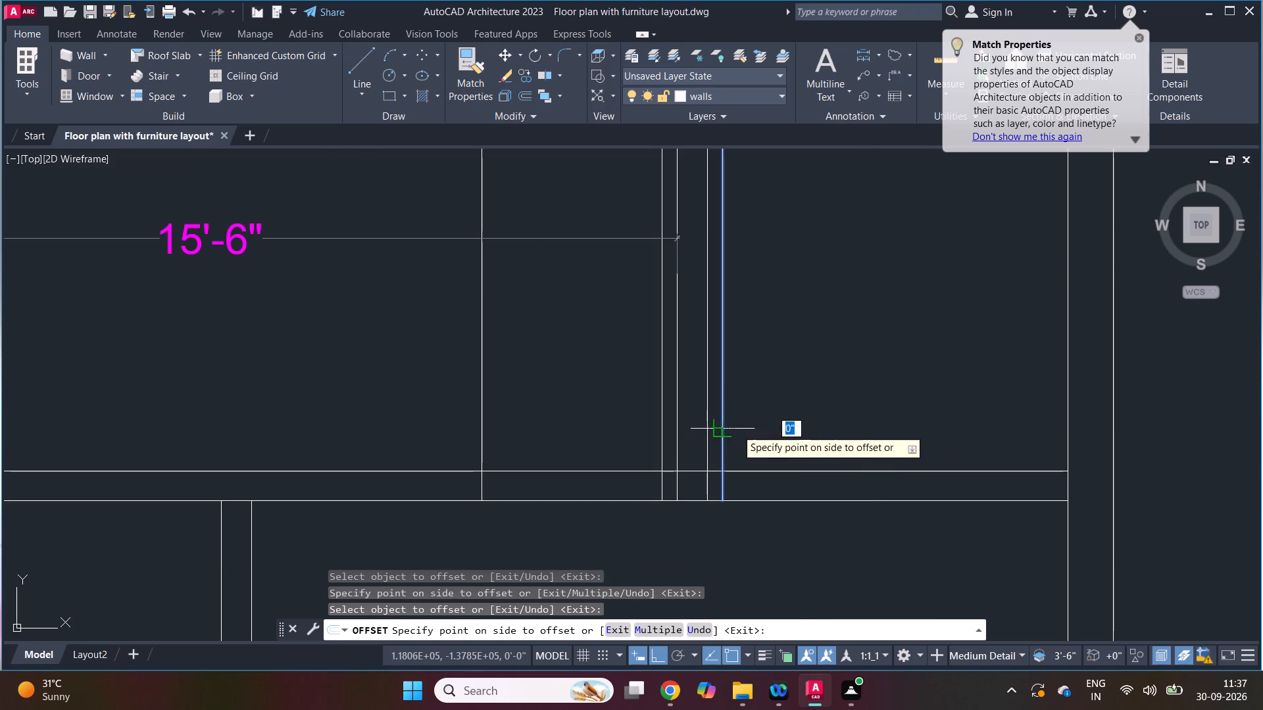
{"action": "left_click", "coordinate": [796, 429]}
{"action": "key", "text": "Escape"}
{"action": "key", "text": "space"}
{"action": "key", "text": "space"}
{"action": "left_click_drag", "start_coordinate": [728, 426], "coordinate": [735, 426]}
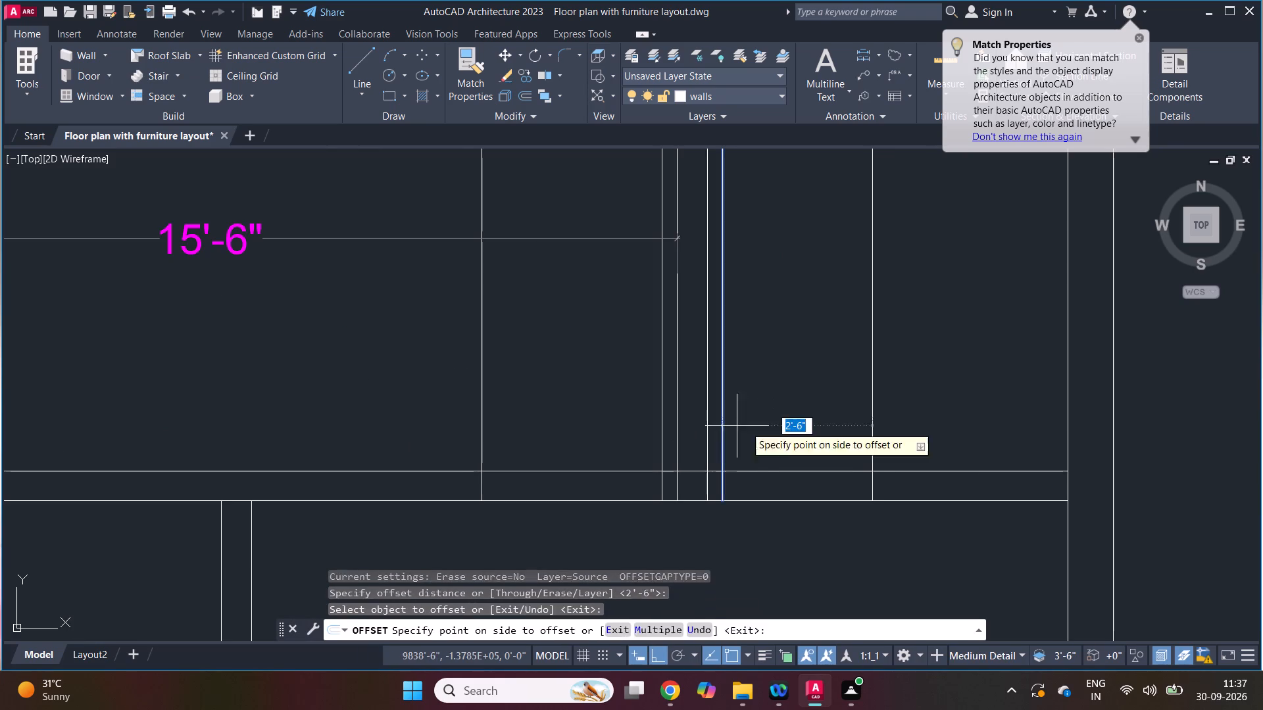
{"action": "left_click", "coordinate": [772, 429]}
{"action": "key", "text": "Escape"}
Trim the cross wall and jamb lines to open the right toilet doorway, and clean the wall junction at the outer wall.
{"action": "type", "text": "tr"}
{"action": "key", "text": "space"}
{"action": "key", "text": "space"}
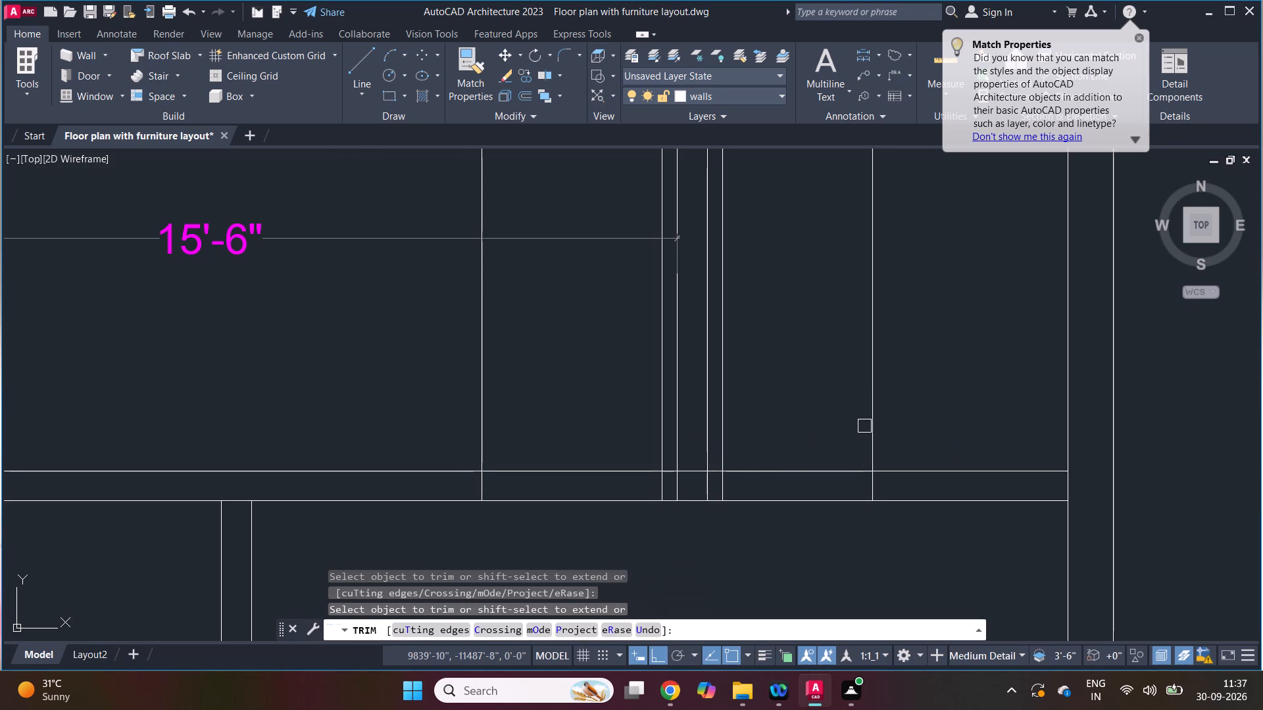
{"action": "left_click", "coordinate": [868, 426]}
{"action": "left_click", "coordinate": [722, 427]}
{"action": "left_click_drag", "start_coordinate": [794, 473], "coordinate": [794, 481]}
{"action": "left_click", "coordinate": [790, 502]}
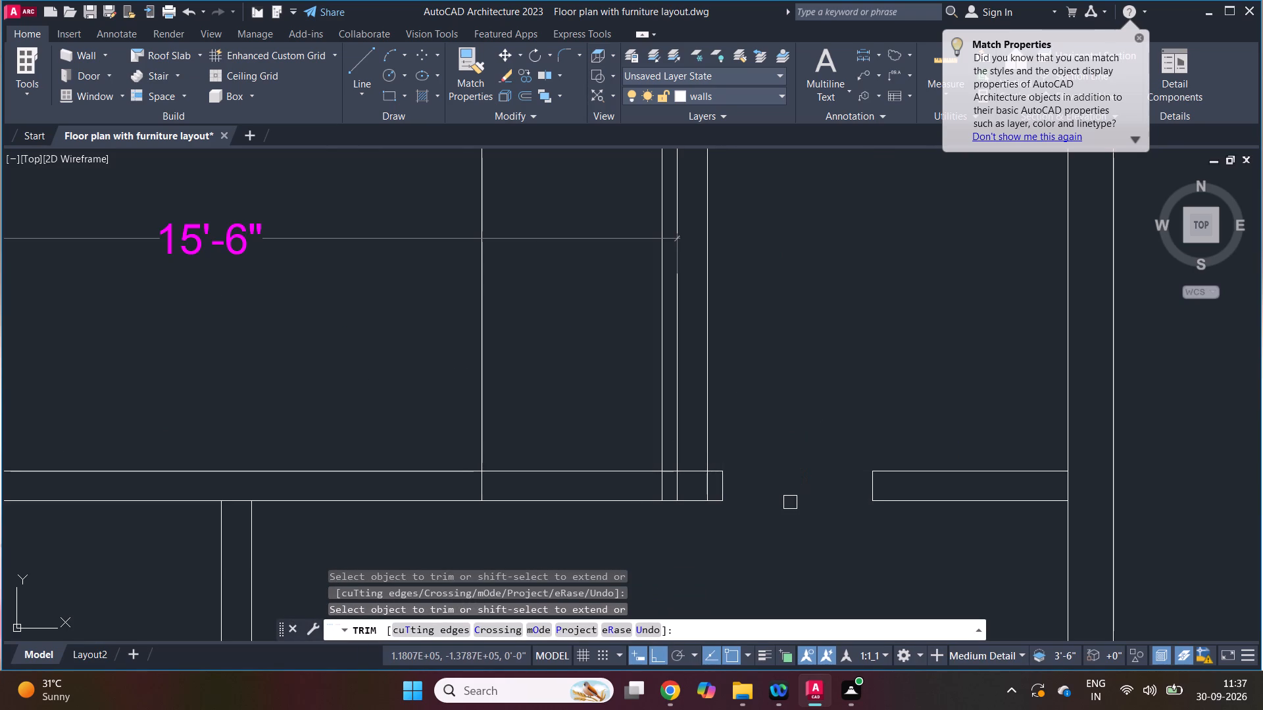
{"action": "left_click", "coordinate": [1069, 488]}
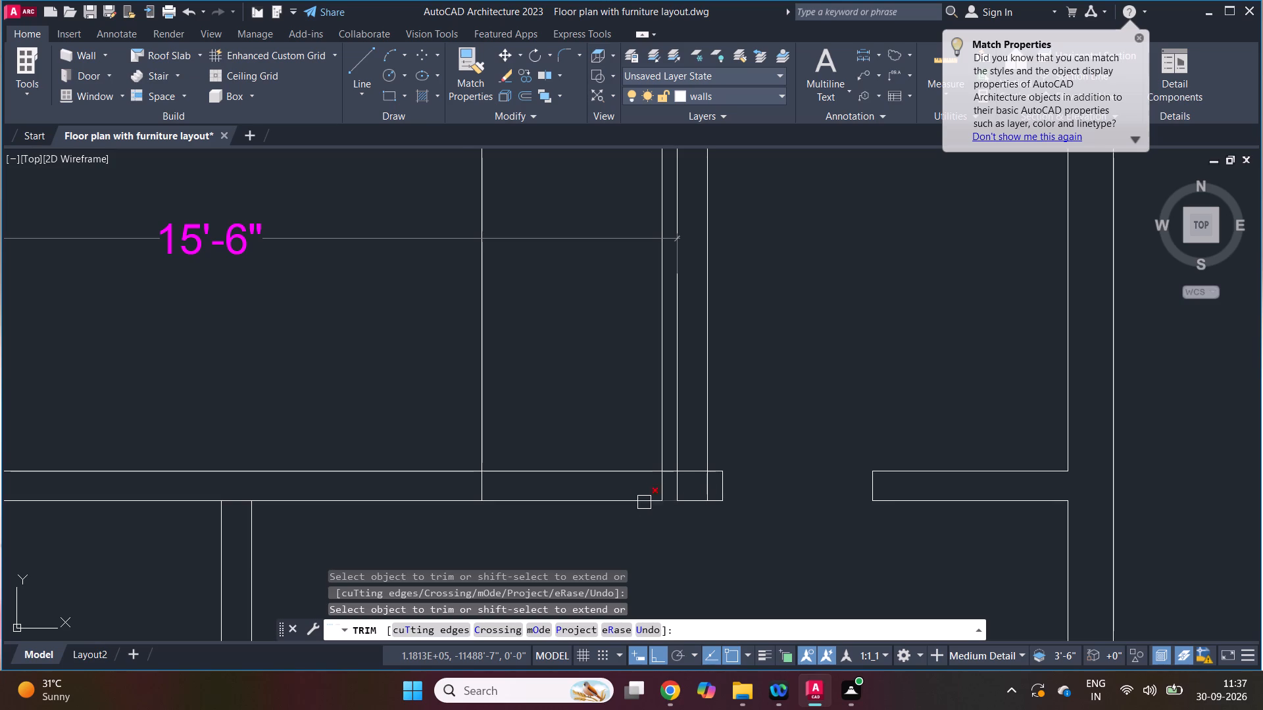
Trim the cross wall and excess jamb lines to open the doorway between the open area and right bedroom.
{"action": "left_click", "coordinate": [611, 500]}
{"action": "left_click", "coordinate": [611, 473]}
{"action": "left_click", "coordinate": [655, 444]}
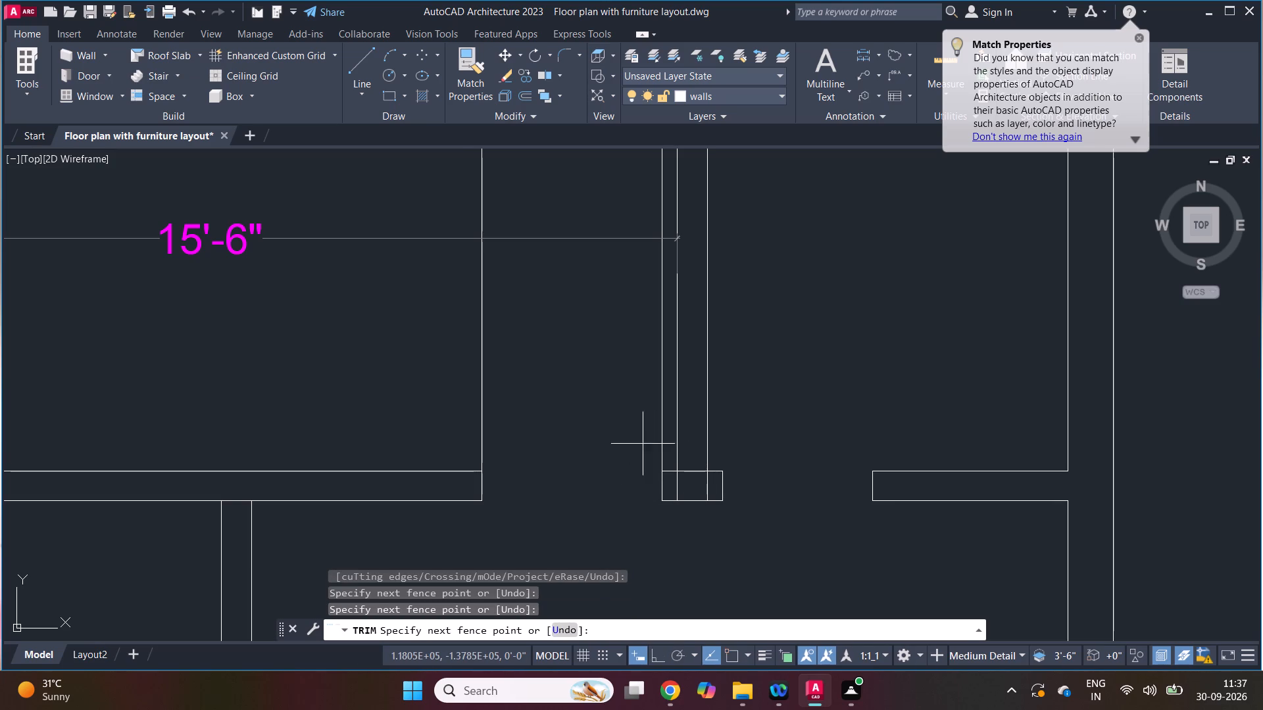
{"action": "left_click", "coordinate": [638, 434]}
{"action": "left_click", "coordinate": [665, 433]}
{"action": "left_click", "coordinate": [473, 433]}
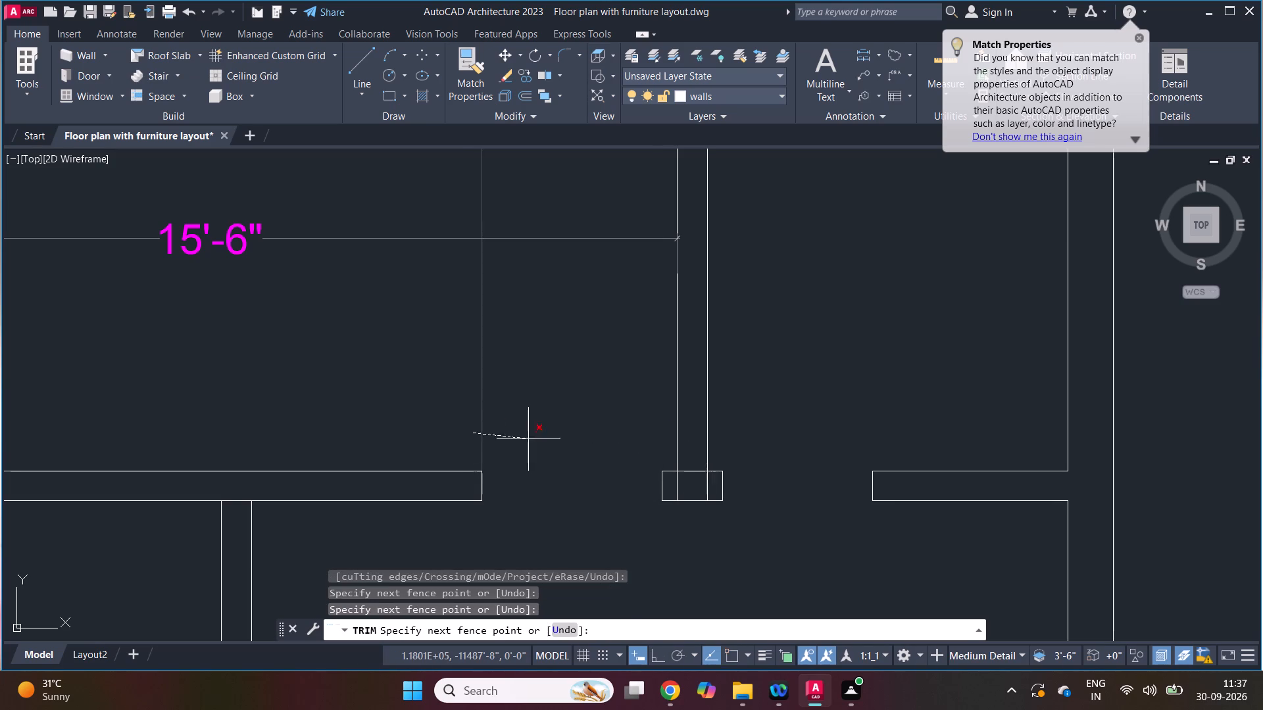
{"action": "left_click", "coordinate": [526, 438]}
Trim the overlapping lines inside the stub at the foot of the right toilet partition.
{"action": "scroll", "coordinate": [674, 480], "scroll_direction": "up", "scroll_amount": 3}
{"action": "left_click", "coordinate": [683, 492]}
{"action": "left_click_drag", "start_coordinate": [733, 447], "coordinate": [743, 446]}
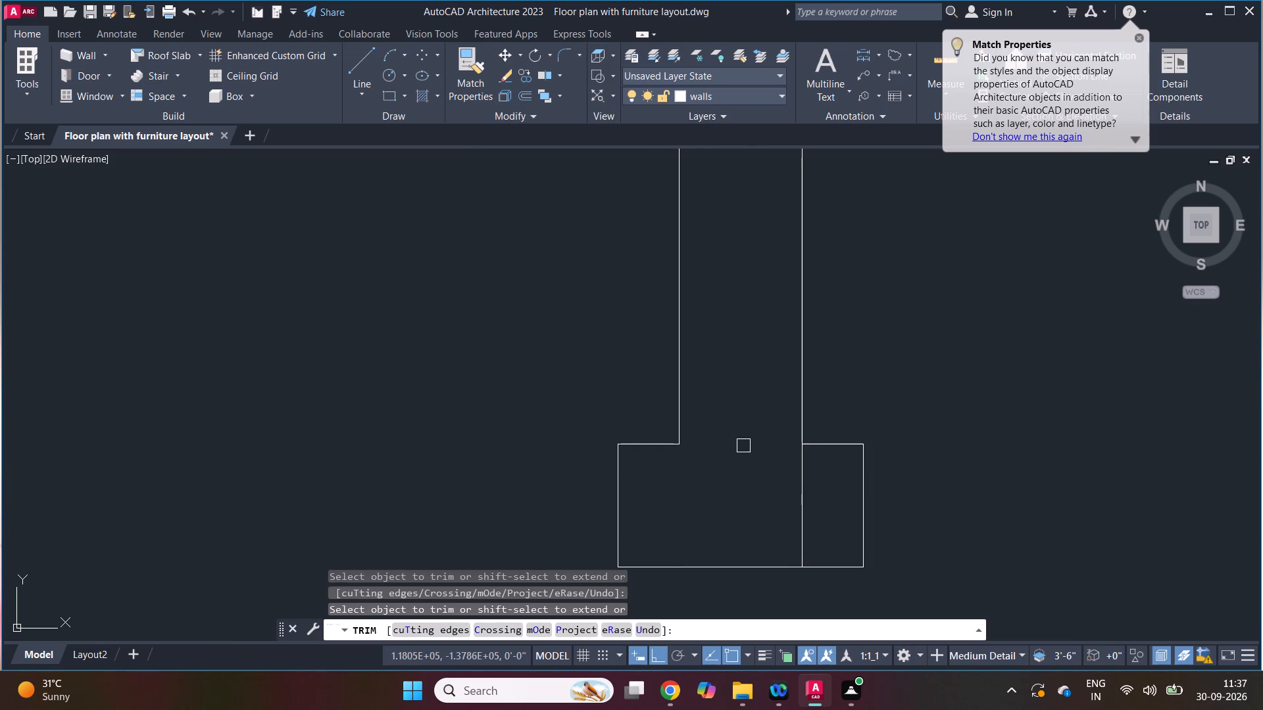
{"action": "left_click", "coordinate": [808, 498]}
Trim the cross wall and excess jamb lines to open the doorway between the open area and left bedroom.
{"action": "scroll", "coordinate": [807, 496], "scroll_direction": "down", "scroll_amount": 6}
{"action": "scroll", "coordinate": [606, 508], "scroll_direction": "up", "scroll_amount": 1}
{"action": "scroll", "coordinate": [599, 508], "scroll_direction": "down", "scroll_amount": 1}
{"action": "scroll", "coordinate": [589, 510], "scroll_direction": "up", "scroll_amount": 1}
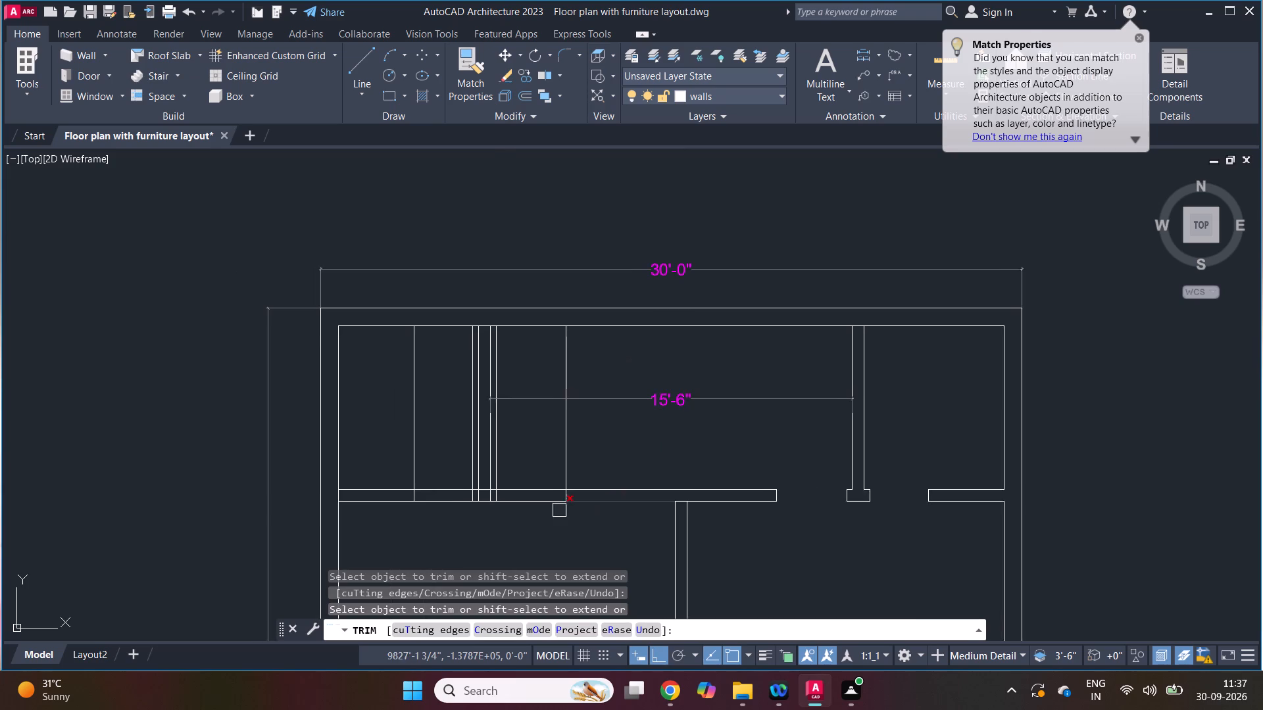
{"action": "scroll", "coordinate": [506, 508], "scroll_direction": "up", "scroll_amount": 1}
{"action": "left_click", "coordinate": [538, 506]}
{"action": "left_click", "coordinate": [526, 465]}
{"action": "scroll", "coordinate": [503, 482], "scroll_direction": "up", "scroll_amount": 2}
{"action": "left_click", "coordinate": [465, 442]}
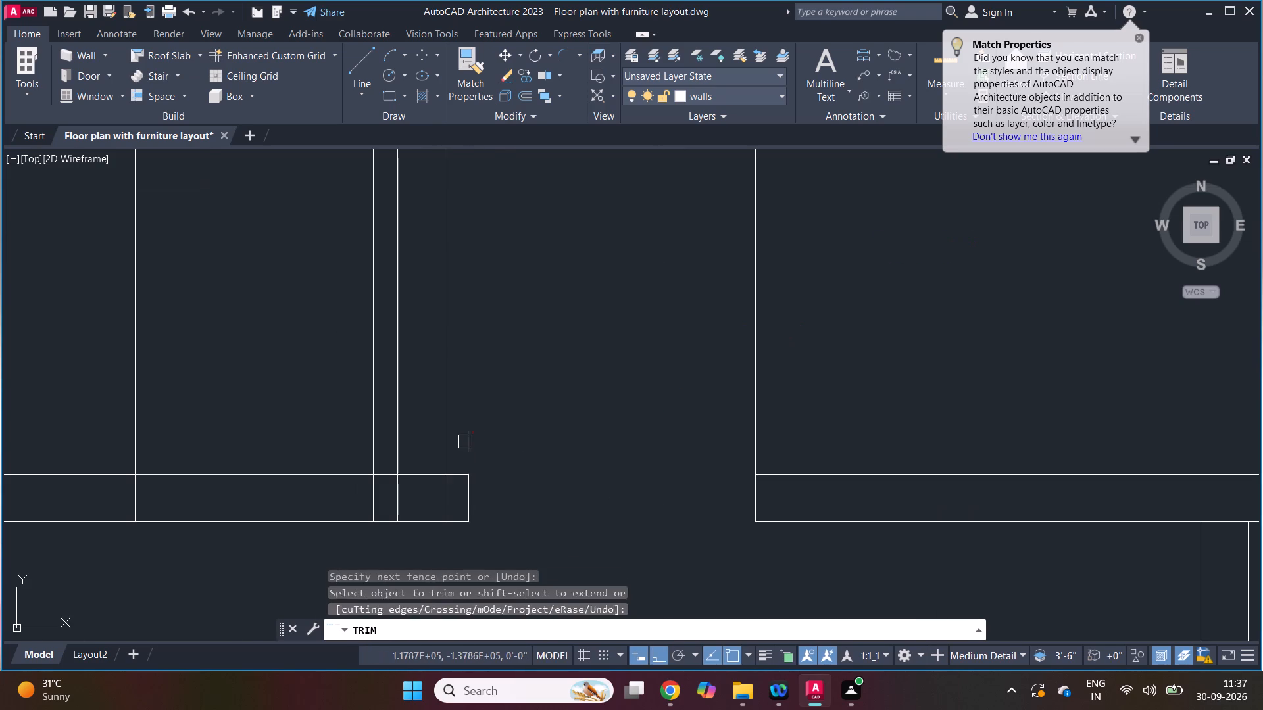
{"action": "left_click_drag", "start_coordinate": [727, 430], "coordinate": [739, 431]}
{"action": "left_click", "coordinate": [817, 432]}
Trim the partition line inside the left stub, plus the cross wall and far jamb lines for the left toilet doorway.
{"action": "scroll", "coordinate": [674, 429], "scroll_direction": "down", "scroll_amount": 1}
{"action": "scroll", "coordinate": [501, 464], "scroll_direction": "up", "scroll_amount": 2}
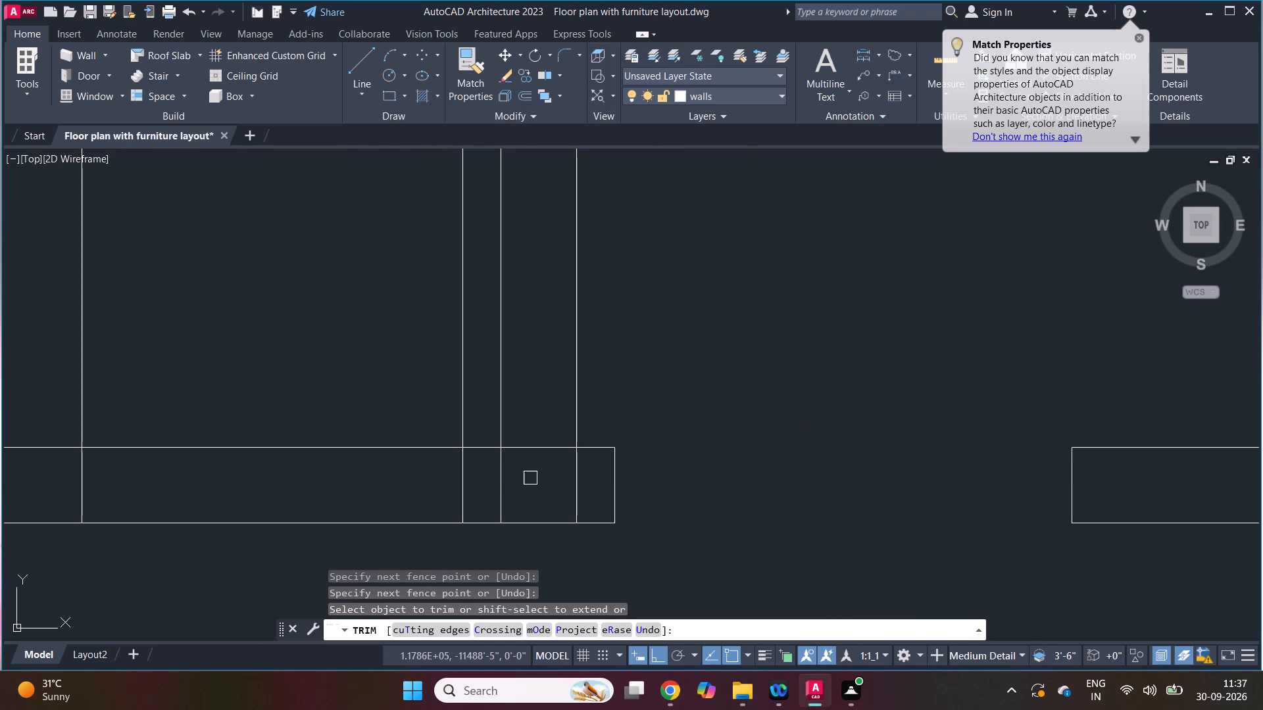
{"action": "left_click", "coordinate": [583, 484]}
{"action": "scroll", "coordinate": [568, 482], "scroll_direction": "down", "scroll_amount": 2}
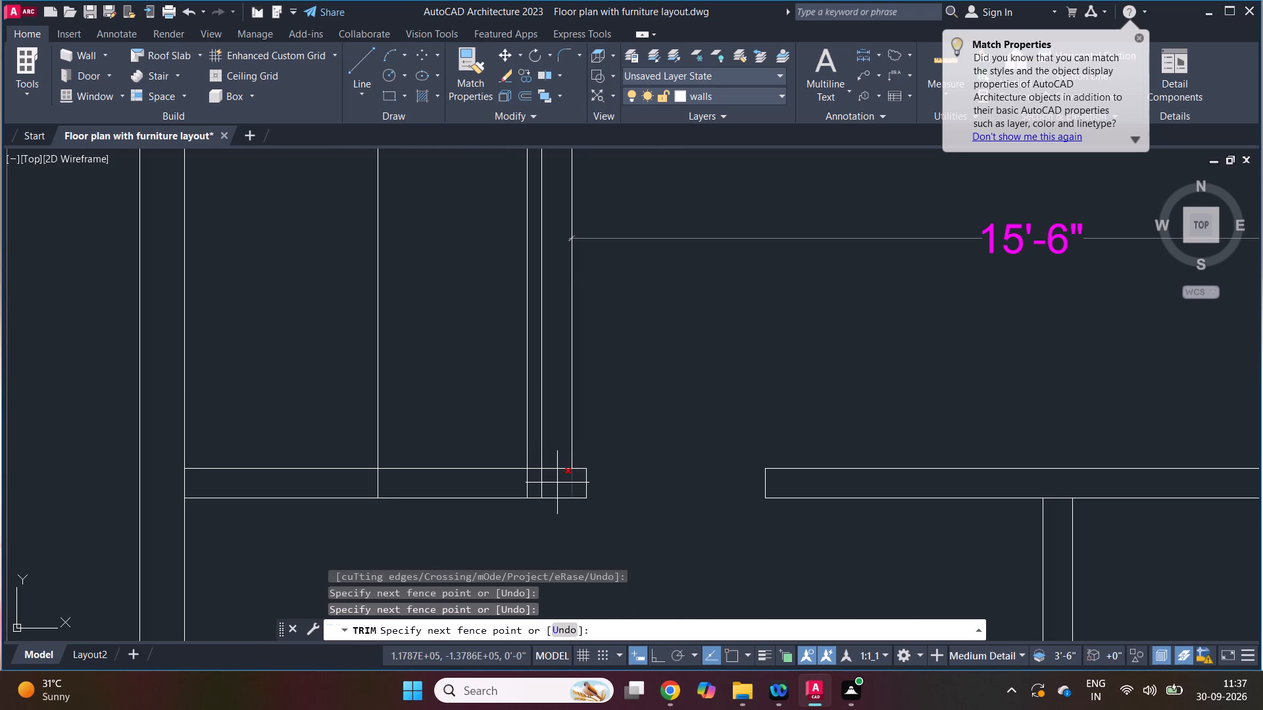
{"action": "left_click", "coordinate": [557, 483]}
{"action": "left_click", "coordinate": [474, 463]}
{"action": "left_click_drag", "start_coordinate": [464, 495], "coordinate": [458, 501]}
{"action": "left_click", "coordinate": [364, 441]}
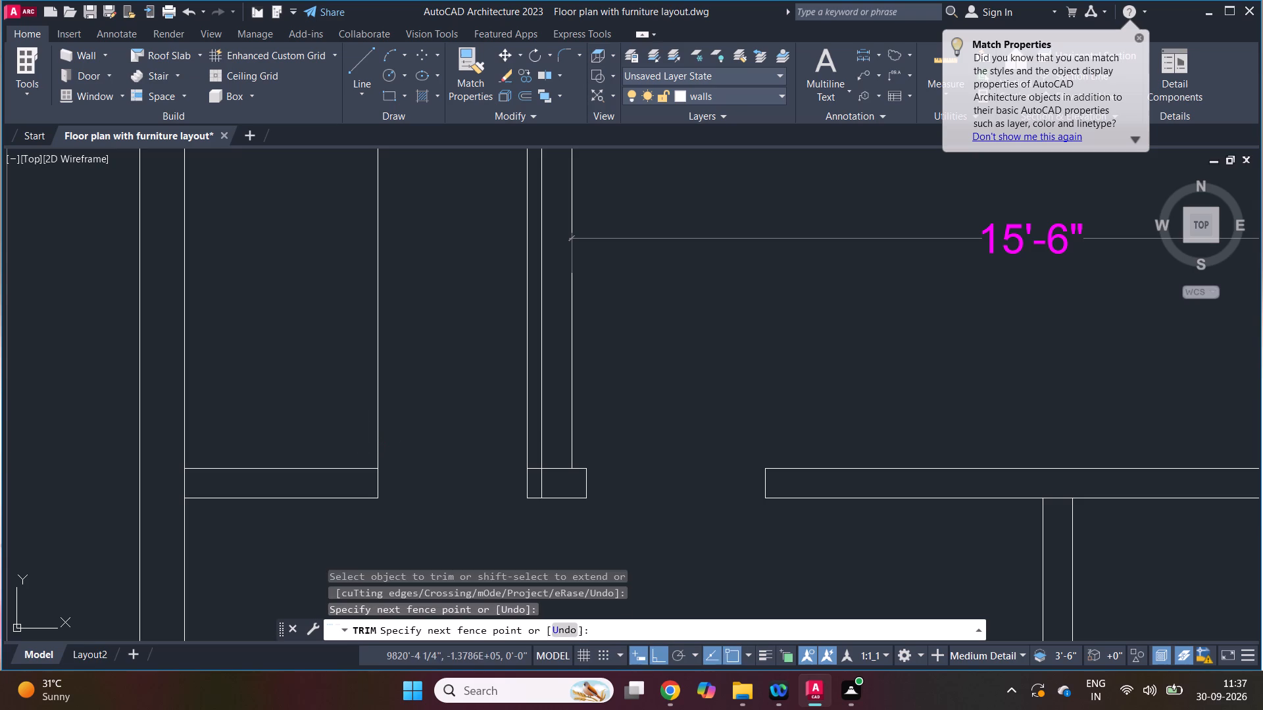
{"action": "left_click", "coordinate": [402, 441]}
Trim the leftover jamb line and the overlapping lines in the stub at the foot of the left toilet partition.
{"action": "scroll", "coordinate": [514, 454], "scroll_direction": "up", "scroll_amount": 1}
{"action": "left_click", "coordinate": [532, 449]}
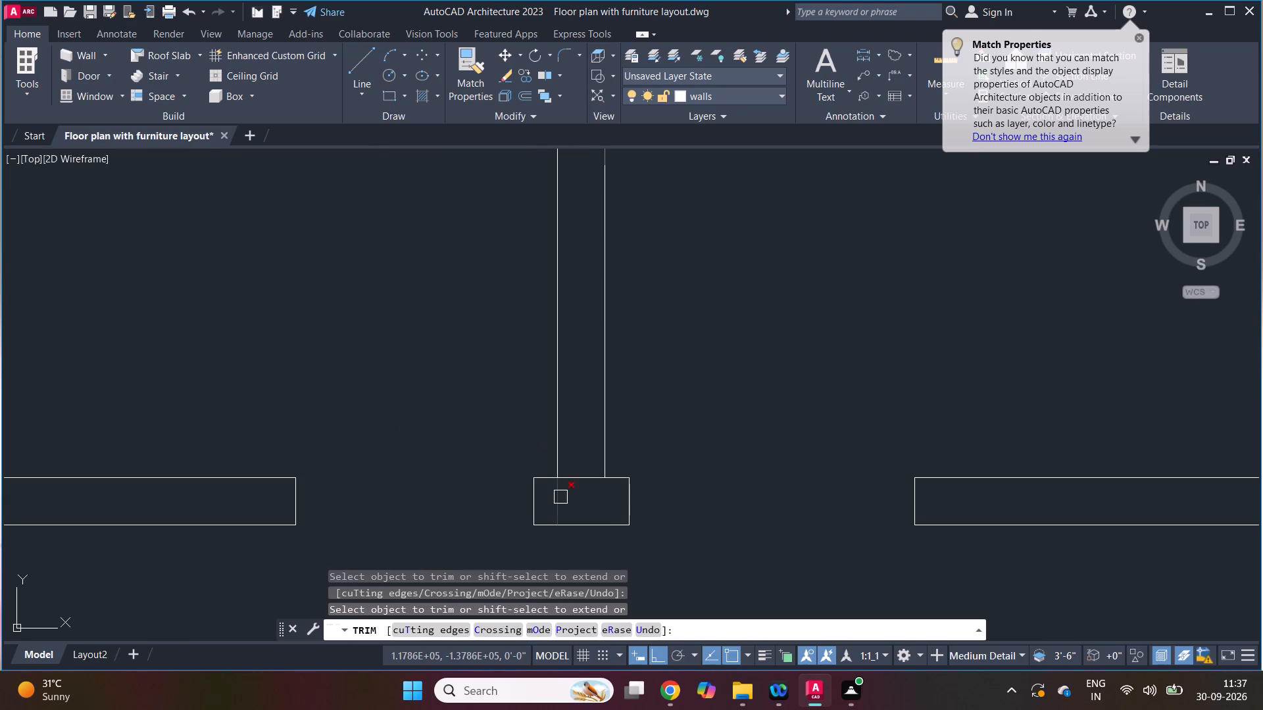
{"action": "left_click", "coordinate": [560, 497]}
{"action": "left_click", "coordinate": [587, 479]}
{"action": "scroll", "coordinate": [556, 472], "scroll_direction": "down", "scroll_amount": 3}
{"action": "key", "text": "Escape"}
{"action": "key", "text": "Escape"}
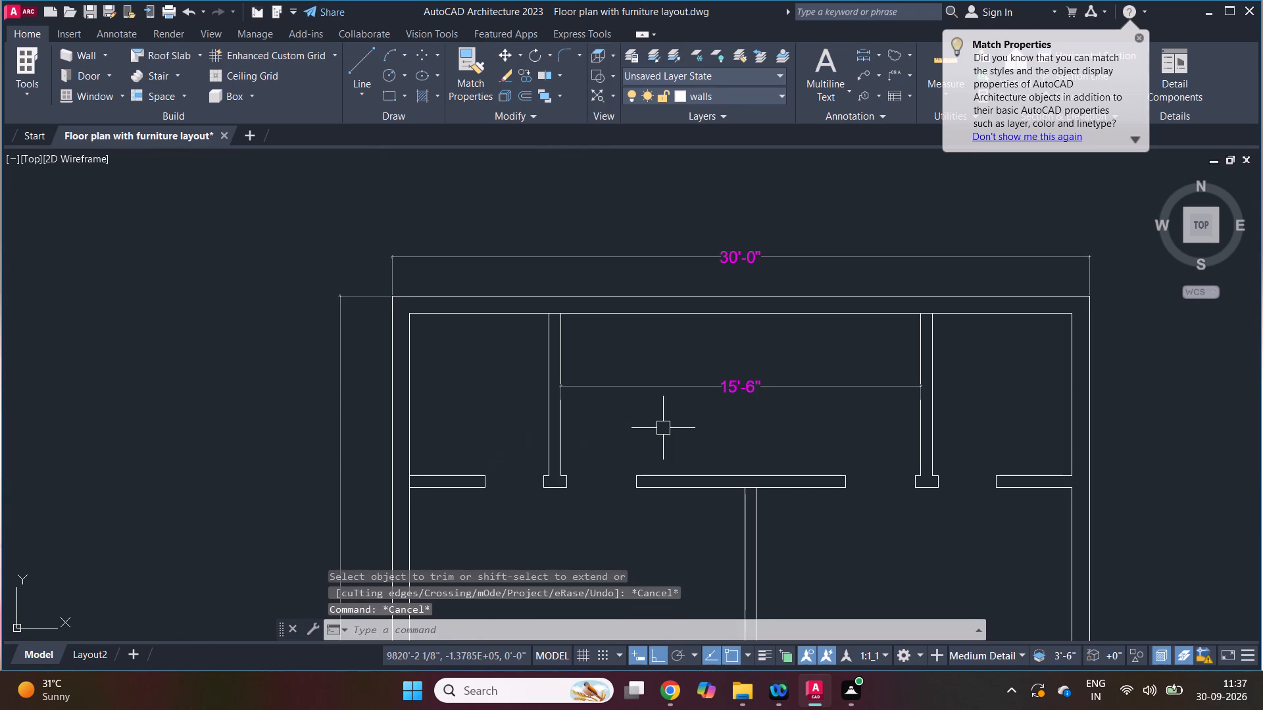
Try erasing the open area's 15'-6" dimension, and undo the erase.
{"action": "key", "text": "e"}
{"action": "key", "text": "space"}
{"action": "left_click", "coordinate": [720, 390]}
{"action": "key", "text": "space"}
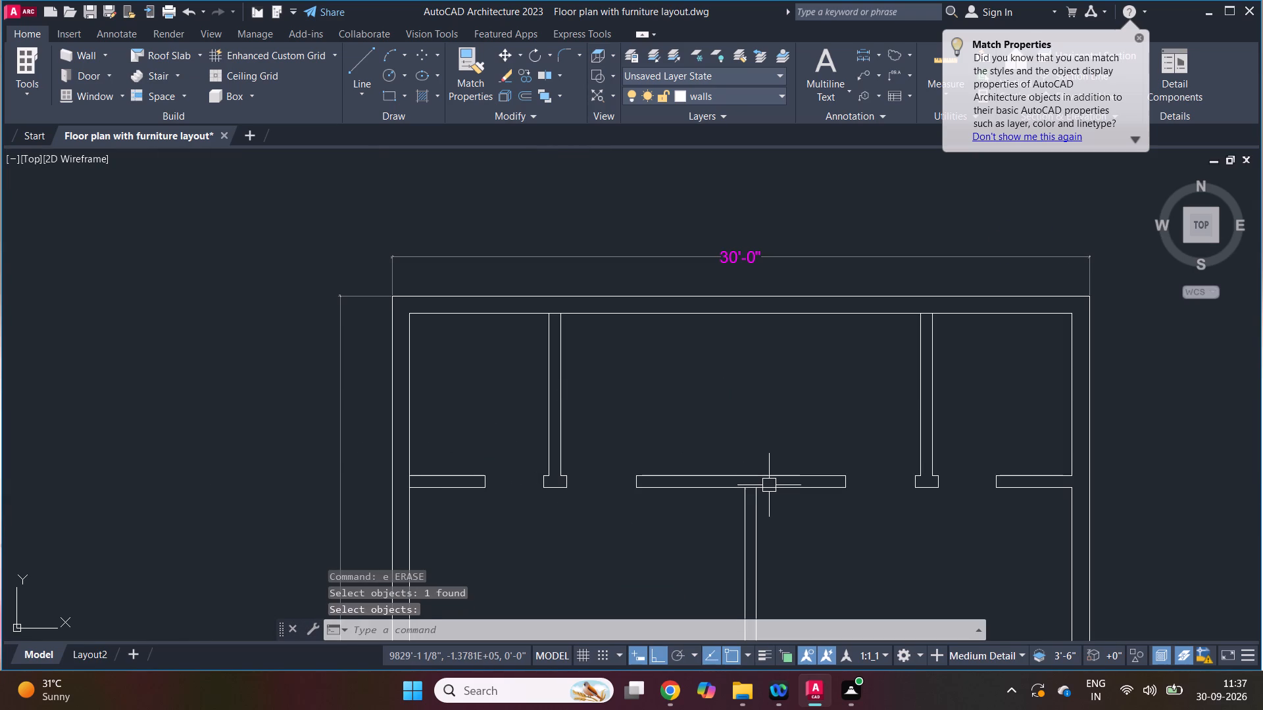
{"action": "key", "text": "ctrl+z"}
Trim the top cross wall's lower line where the partition between the two upper bedrooms joins it.
{"action": "type", "text": "tr"}
{"action": "key", "text": "space"}
{"action": "key", "text": "space"}
{"action": "scroll", "coordinate": [755, 494], "scroll_direction": "up", "scroll_amount": 3}
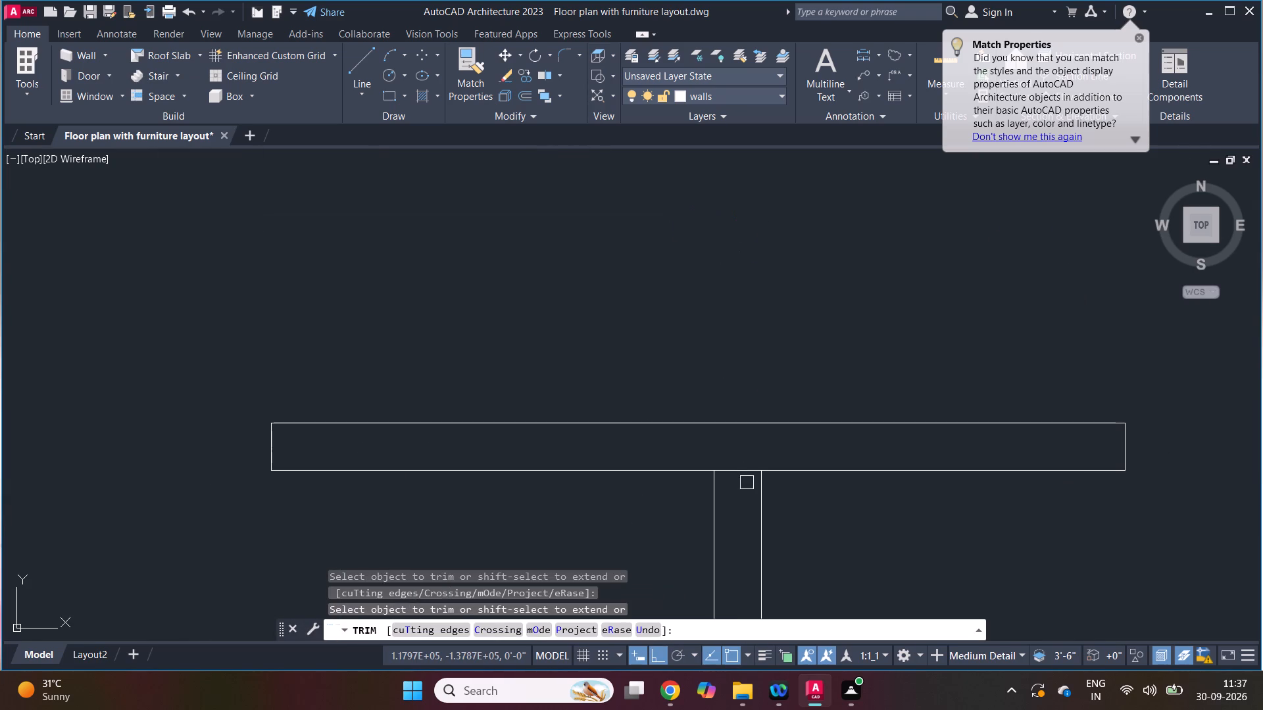
{"action": "left_click", "coordinate": [741, 473]}
{"action": "key", "text": "Escape"}
{"action": "scroll", "coordinate": [676, 448], "scroll_direction": "down", "scroll_amount": 4}
{"action": "key", "text": "Escape"}
Save the floor plan drawing.
{"action": "key", "text": "ctrl+s"}
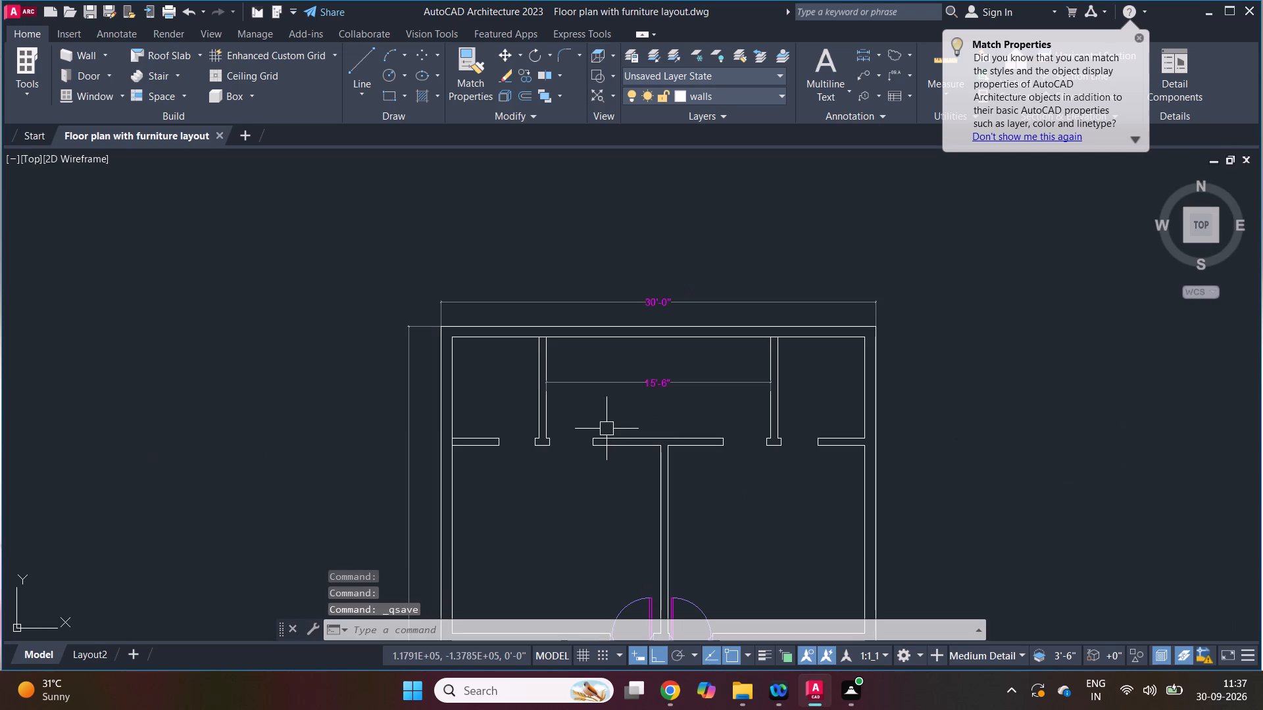
Trim the inner wall lines crossing the tops of both toilet partitions and the left end of the upper cross wall.
{"action": "key", "text": "t"}
{"action": "key", "text": "r"}
{"action": "key", "text": "space"}
{"action": "key", "text": "space"}
{"action": "scroll", "coordinate": [546, 345], "scroll_direction": "up", "scroll_amount": 4}
{"action": "left_click", "coordinate": [543, 301]}
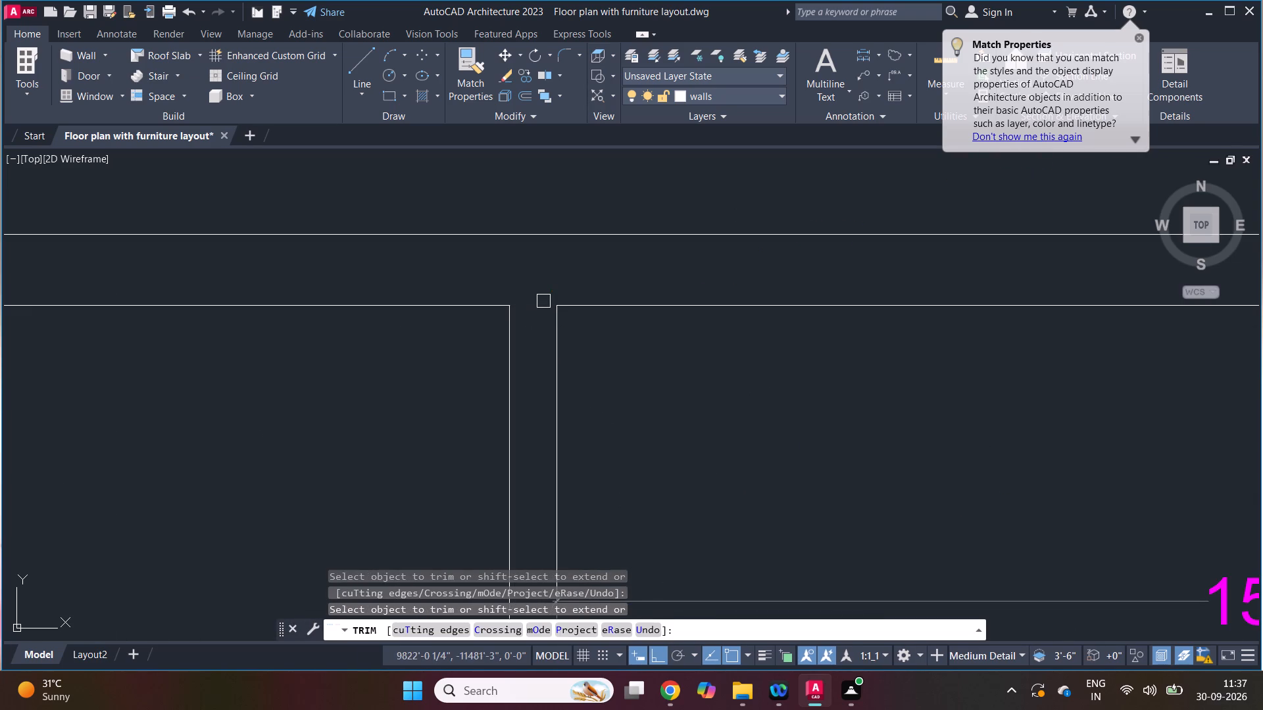
{"action": "scroll", "coordinate": [551, 323], "scroll_direction": "down", "scroll_amount": 3}
{"action": "scroll", "coordinate": [410, 495], "scroll_direction": "up", "scroll_amount": 4}
{"action": "left_click", "coordinate": [378, 469]}
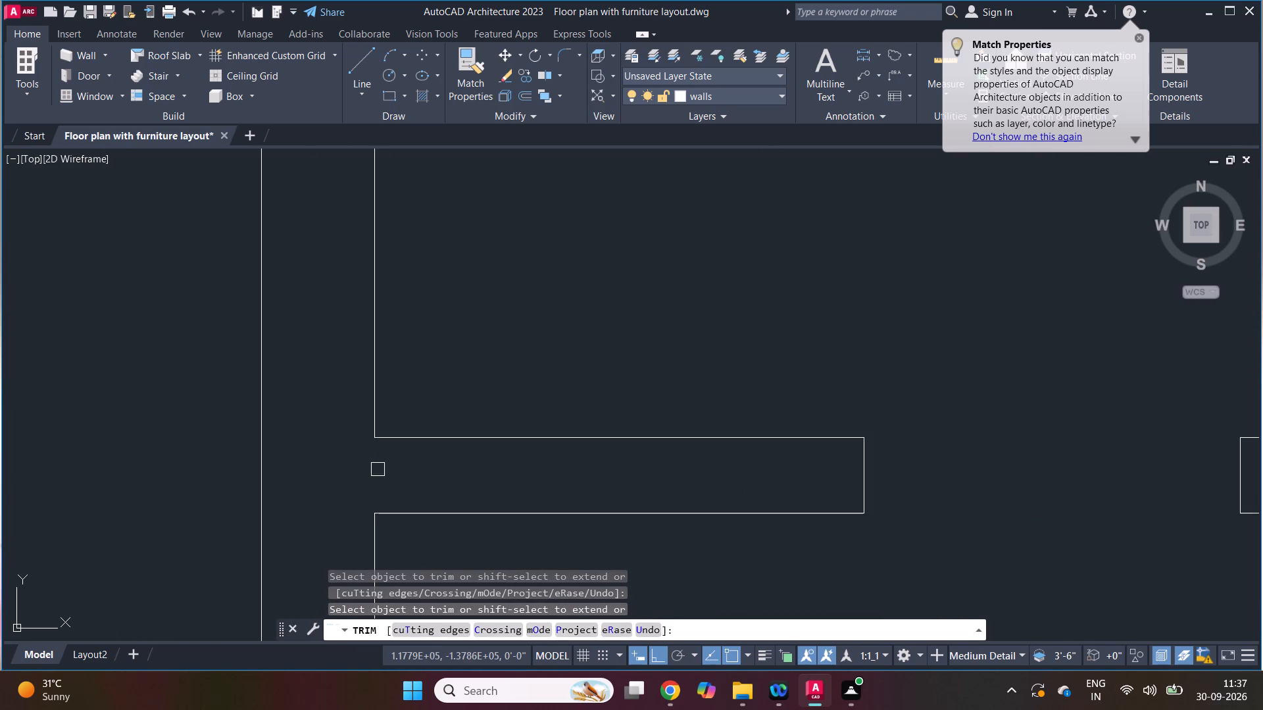
{"action": "scroll", "coordinate": [380, 473], "scroll_direction": "down", "scroll_amount": 4}
{"action": "scroll", "coordinate": [856, 318], "scroll_direction": "up", "scroll_amount": 3}
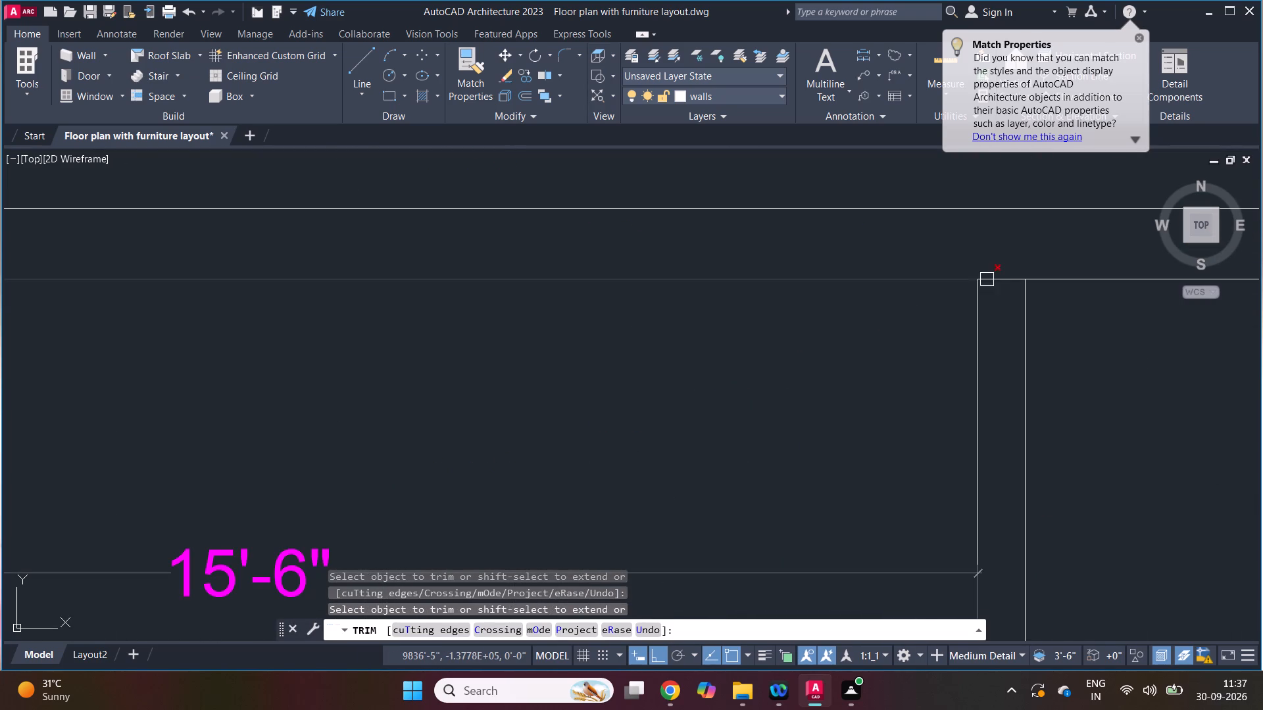
{"action": "left_click", "coordinate": [995, 277]}
{"action": "scroll", "coordinate": [835, 283], "scroll_direction": "down", "scroll_amount": 3}
{"action": "scroll", "coordinate": [643, 346], "scroll_direction": "down", "scroll_amount": 3}
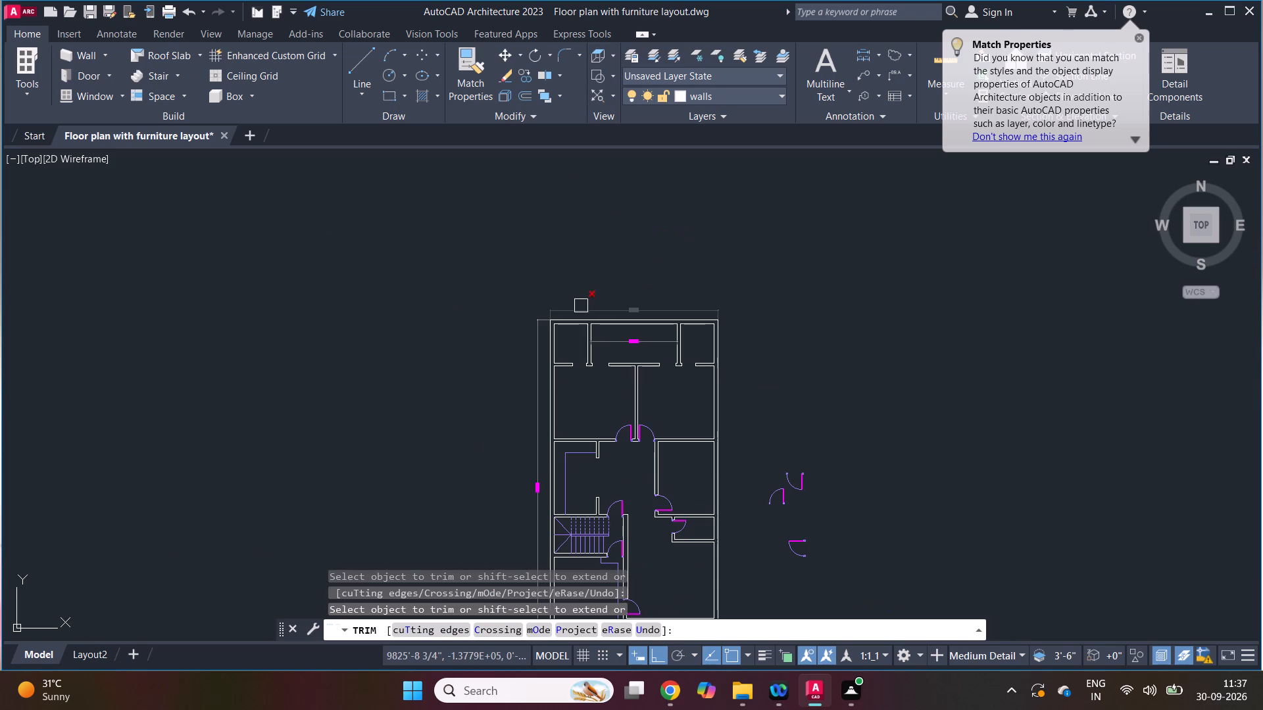
{"action": "scroll", "coordinate": [687, 512], "scroll_direction": "up", "scroll_amount": 1}
{"action": "right_click", "coordinate": [528, 362]}
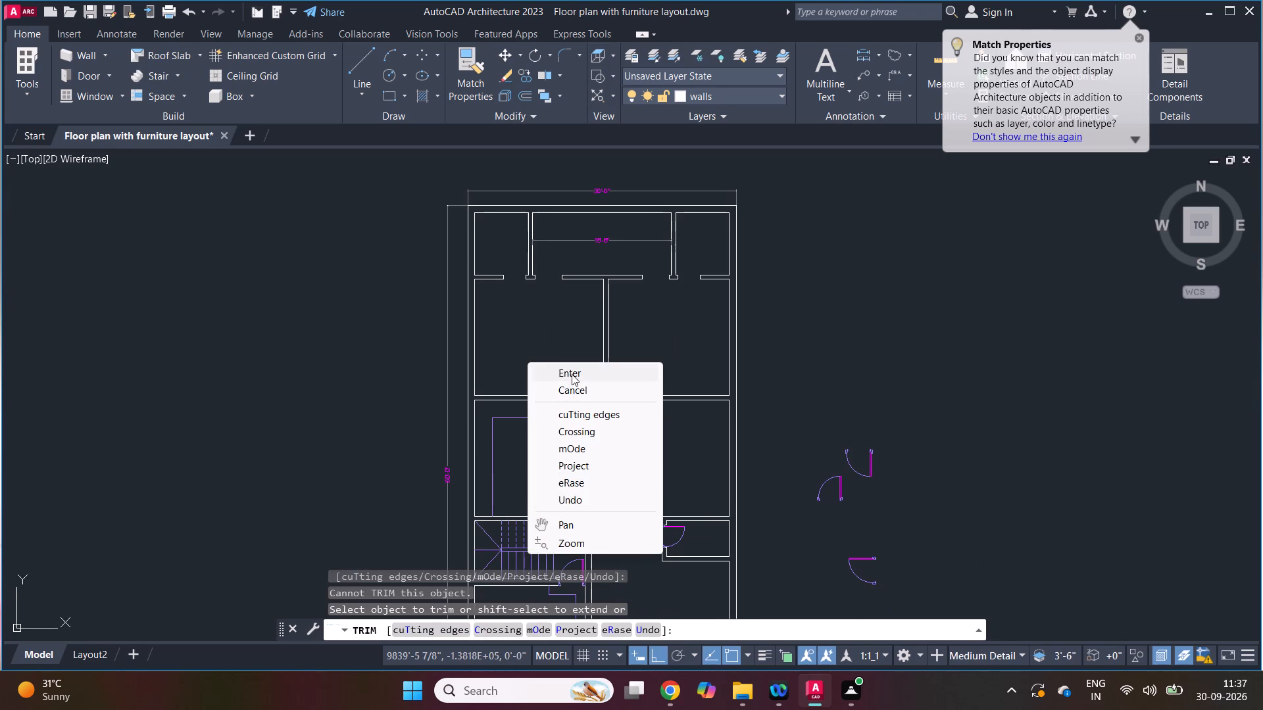
{"action": "left_click", "coordinate": [572, 374]}
Copy the upper-left bedroom's door into the open area's right-hand doorway, using its jamb corner as base point.
{"action": "scroll", "coordinate": [585, 394], "scroll_direction": "down", "scroll_amount": 1}
{"action": "scroll", "coordinate": [585, 394], "scroll_direction": "up", "scroll_amount": 1}
{"action": "key", "text": "c"}
{"action": "key", "text": "p"}
{"action": "key", "text": "space"}
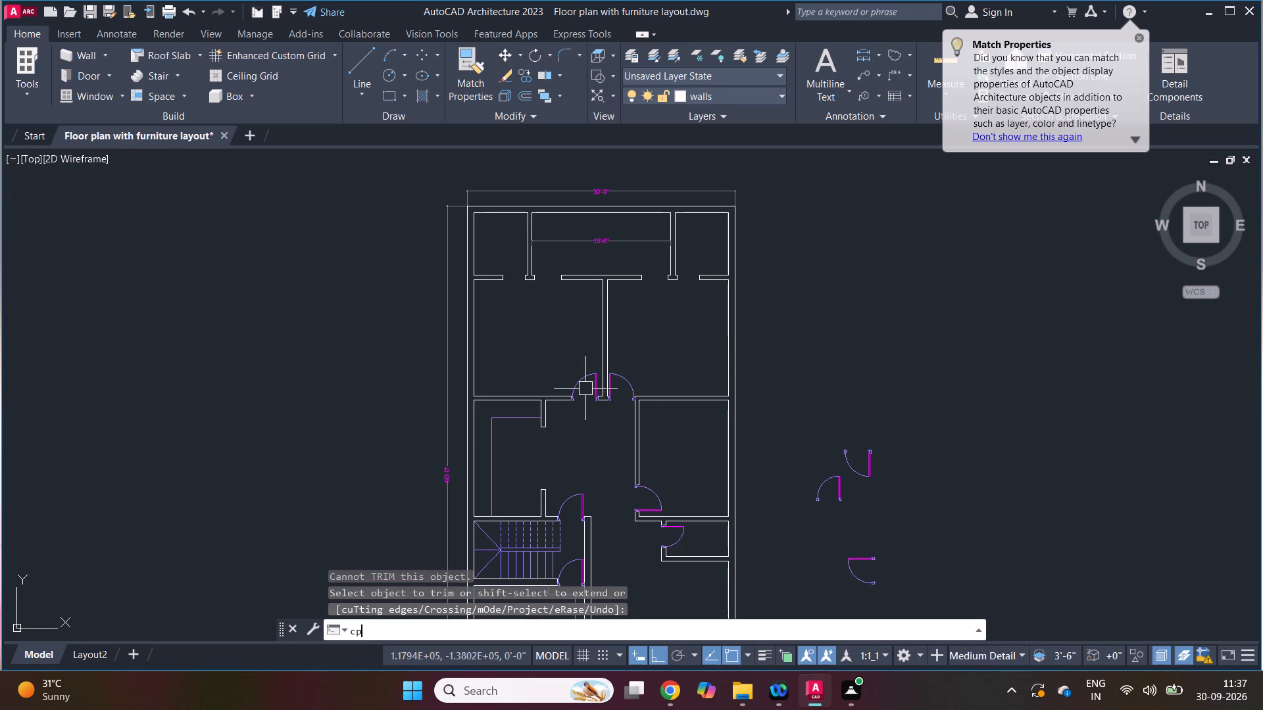
{"action": "scroll", "coordinate": [576, 396], "scroll_direction": "up", "scroll_amount": 2}
{"action": "left_click", "coordinate": [585, 352]}
{"action": "scroll", "coordinate": [624, 412], "scroll_direction": "up", "scroll_amount": 3}
{"action": "key", "text": "space"}
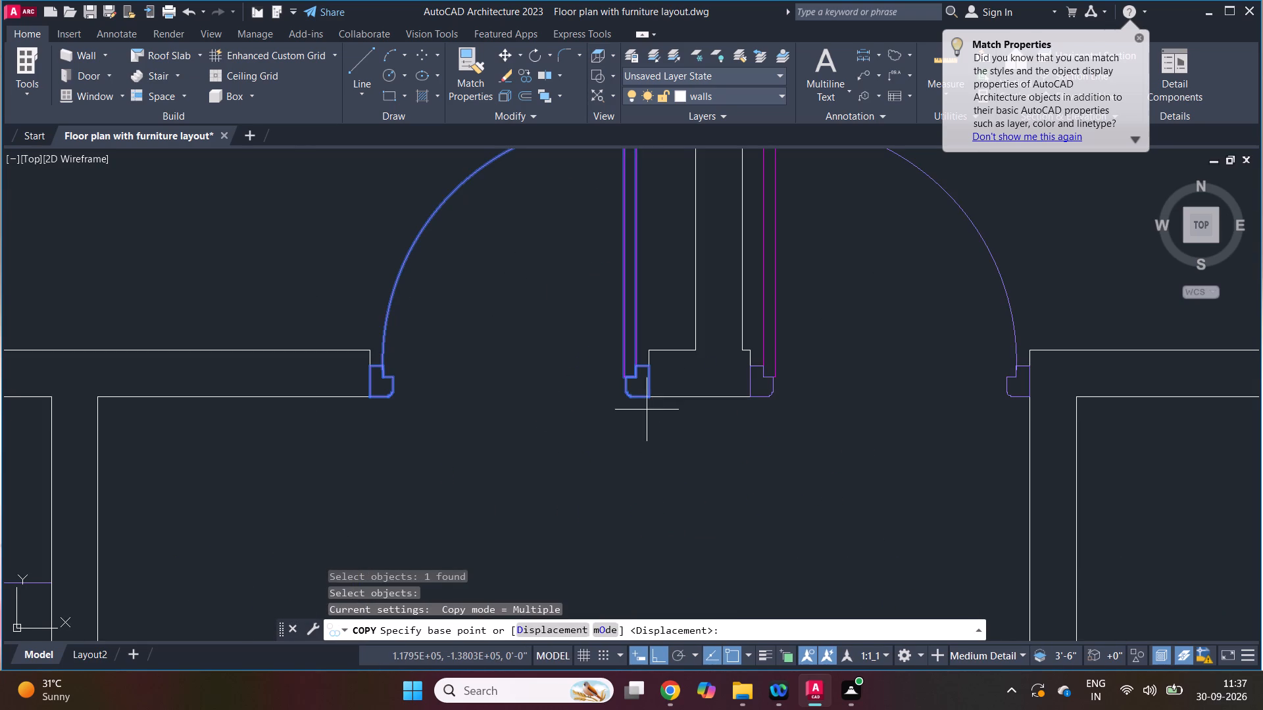
{"action": "left_click", "coordinate": [648, 402]}
{"action": "scroll", "coordinate": [585, 464], "scroll_direction": "down", "scroll_amount": 4}
{"action": "scroll", "coordinate": [683, 262], "scroll_direction": "up", "scroll_amount": 3}
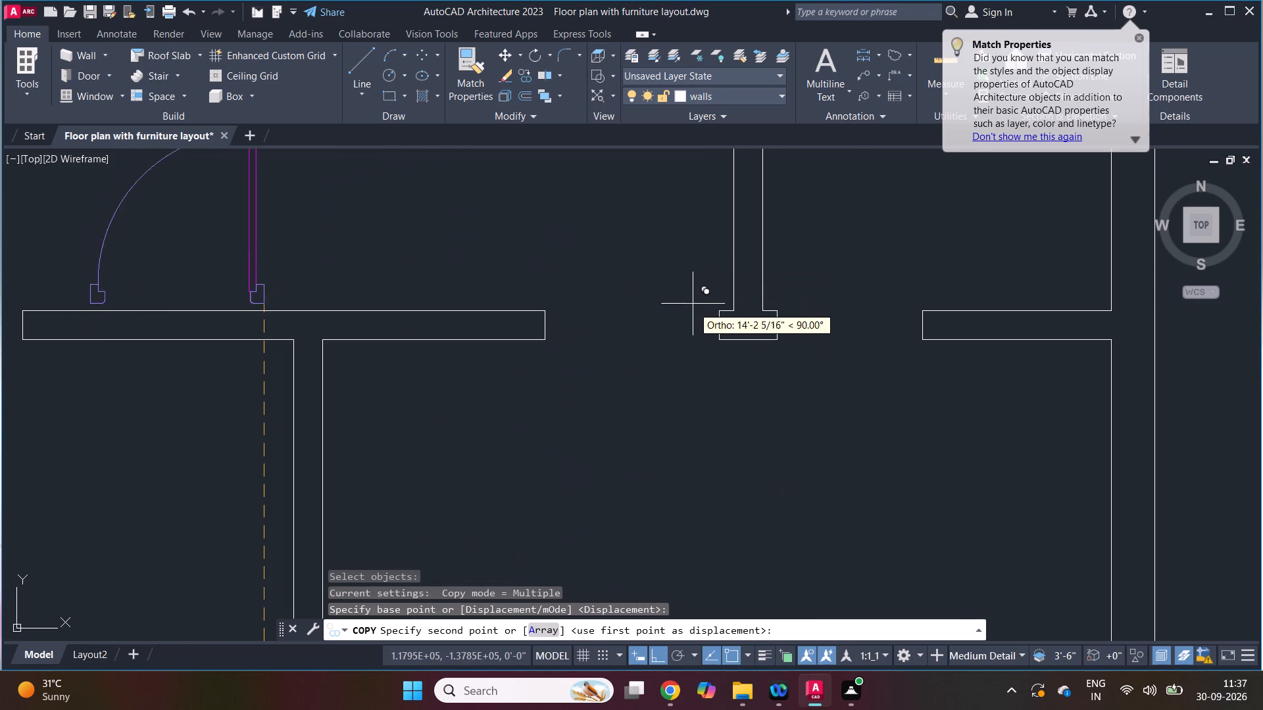
{"action": "left_click", "coordinate": [716, 342]}
{"action": "scroll", "coordinate": [711, 348], "scroll_direction": "down", "scroll_amount": 2}
{"action": "key", "text": "Escape"}
{"action": "key", "text": "Escape"}
Mirror the open area's new door about the vertical centre line of the bedroom partition, keeping the original.
{"action": "scroll", "coordinate": [658, 329], "scroll_direction": "up", "scroll_amount": 1}
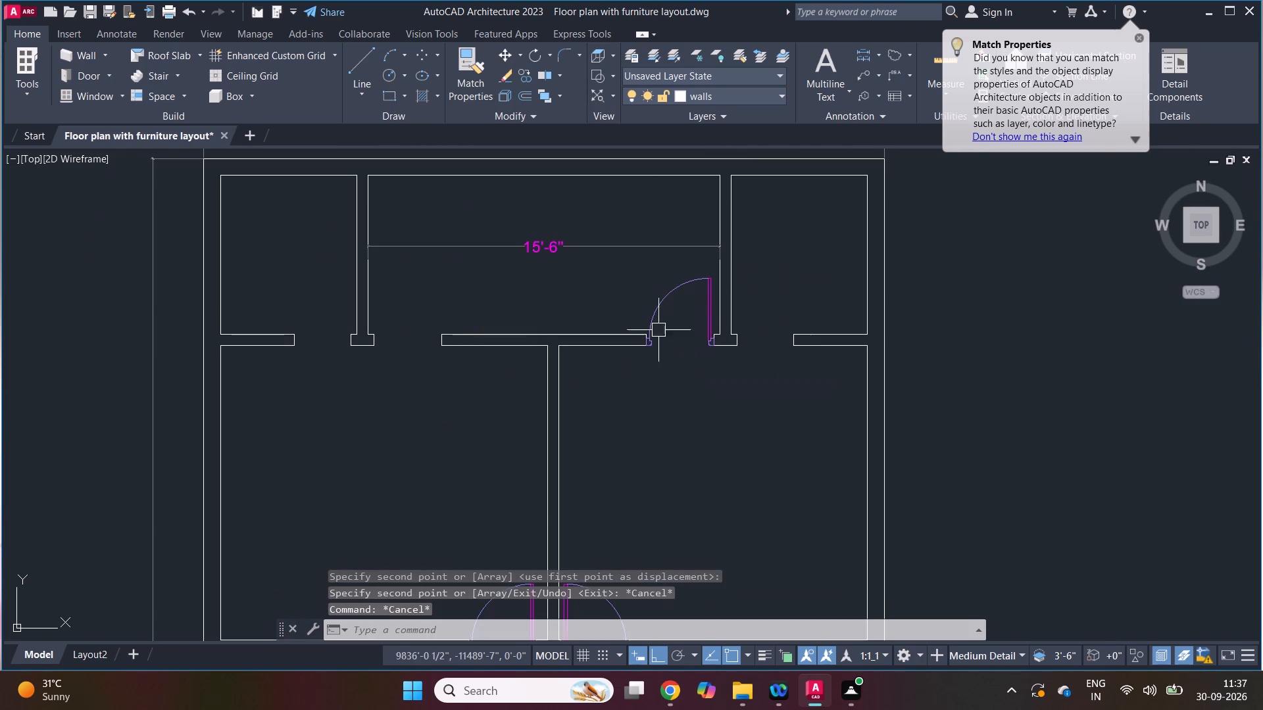
{"action": "scroll", "coordinate": [657, 324], "scroll_direction": "up", "scroll_amount": 1}
{"action": "key", "text": "m"}
{"action": "key", "text": "i"}
{"action": "key", "text": "space"}
{"action": "left_click", "coordinate": [651, 298]}
{"action": "scroll", "coordinate": [645, 322], "scroll_direction": "down", "scroll_amount": 2}
{"action": "key", "text": "space"}
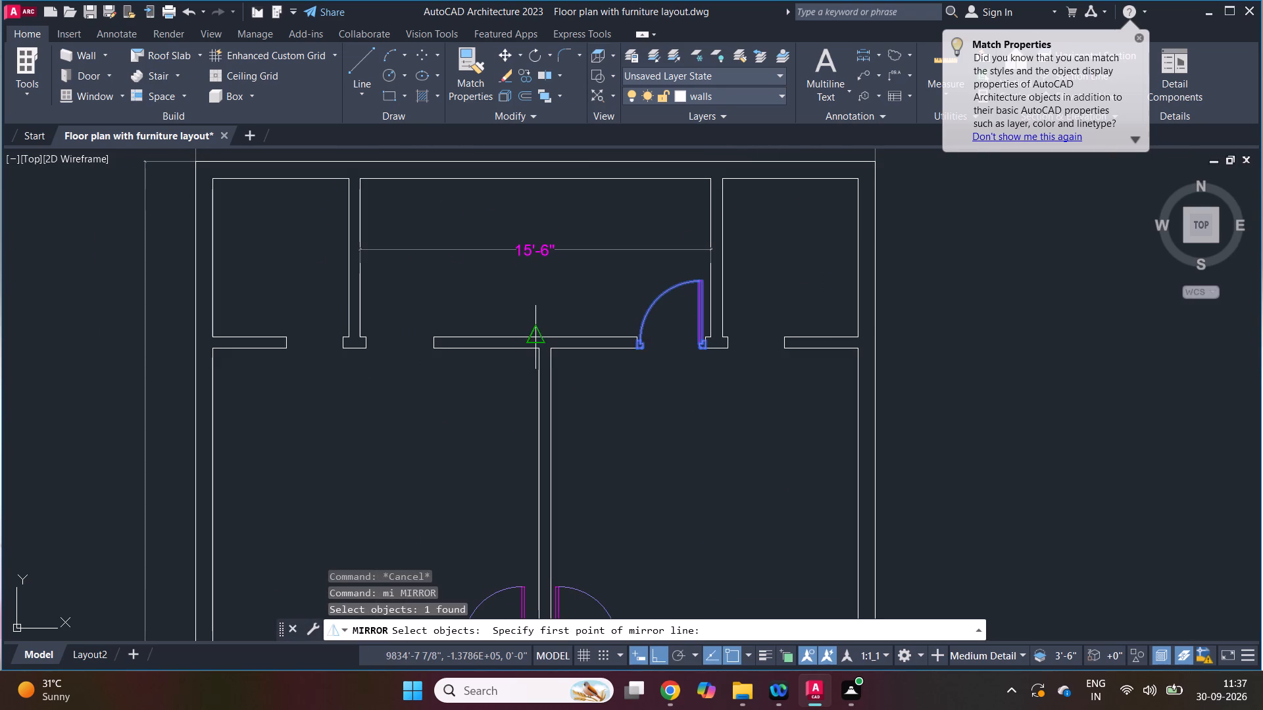
{"action": "left_click", "coordinate": [540, 334]}
{"action": "left_click", "coordinate": [540, 310]}
{"action": "key", "text": "space"}
{"action": "scroll", "coordinate": [534, 312], "scroll_direction": "down", "scroll_amount": 3}
{"action": "key", "text": "Escape"}
Copy the narrow door of the small room below Bedroom 3 to just below the upper-right toilet's doorway.
{"action": "scroll", "coordinate": [575, 475], "scroll_direction": "up", "scroll_amount": 3}
{"action": "key", "text": "c"}
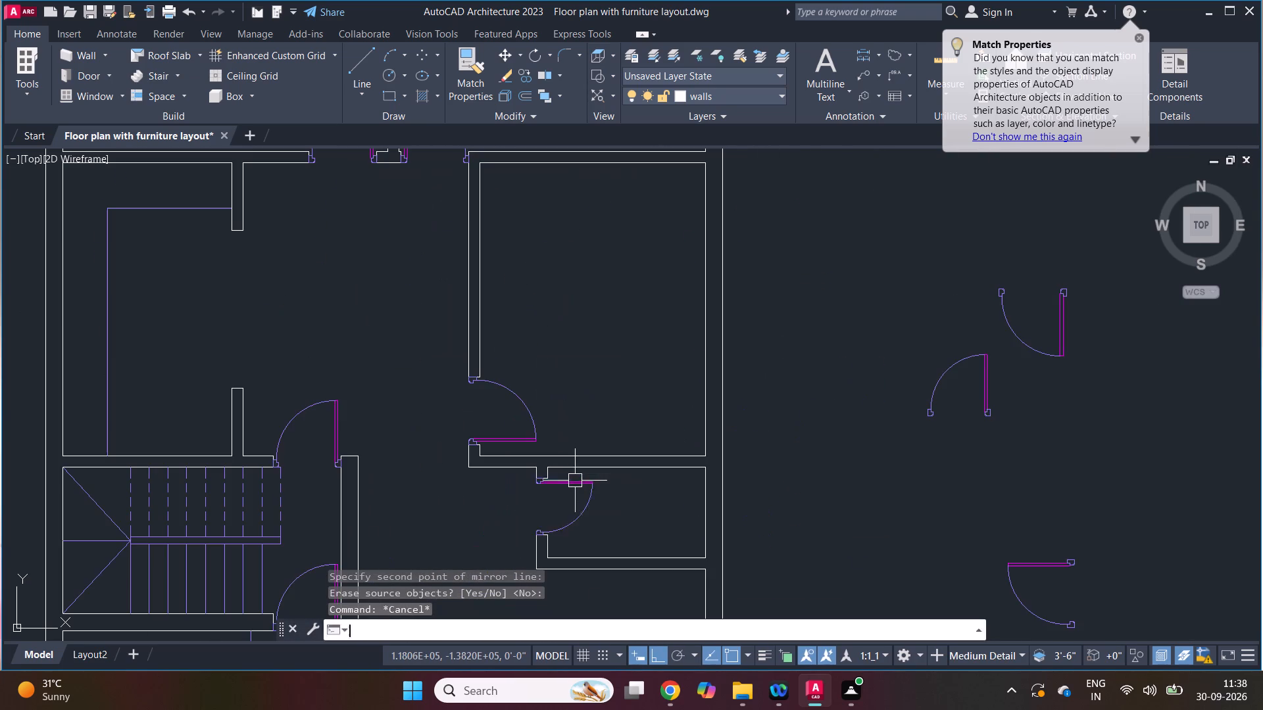
{"action": "key", "text": "p"}
{"action": "key", "text": "space"}
{"action": "left_click", "coordinate": [589, 502]}
{"action": "key", "text": "space"}
{"action": "left_click", "coordinate": [568, 504]}
{"action": "scroll", "coordinate": [566, 527], "scroll_direction": "down", "scroll_amount": 2}
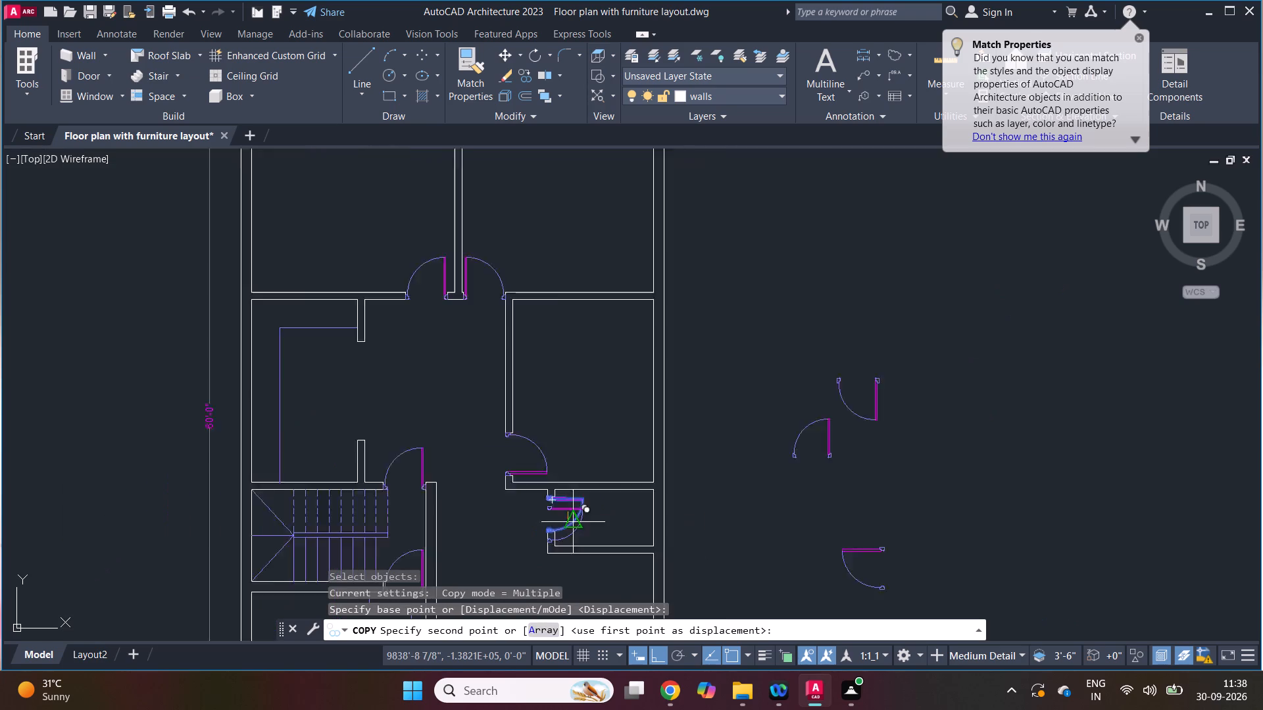
{"action": "scroll", "coordinate": [564, 256], "scroll_direction": "up", "scroll_amount": 3}
{"action": "scroll", "coordinate": [578, 337], "scroll_direction": "up", "scroll_amount": 2}
{"action": "left_click", "coordinate": [576, 363]}
{"action": "key", "text": "Escape"}
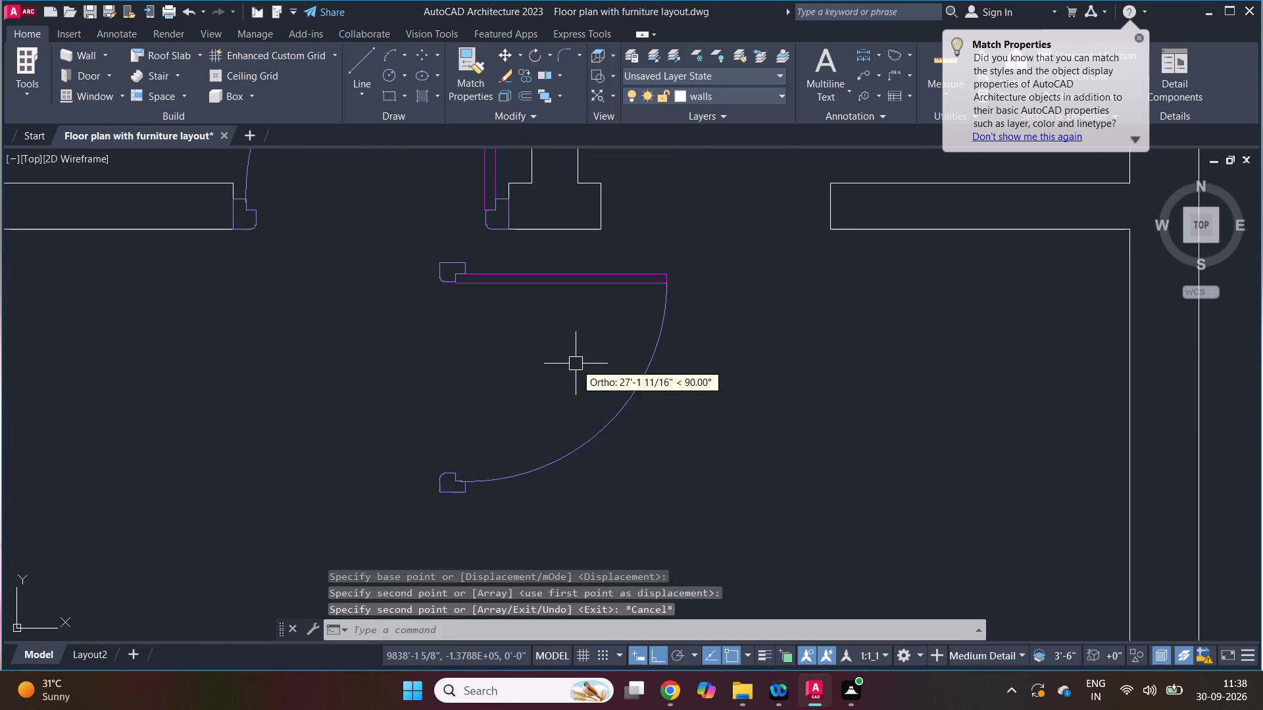
Align the copied narrow door with the upper-right toilet doorway, from the partition stub to the cross wall end, without scaling.
{"action": "key", "text": "a"}
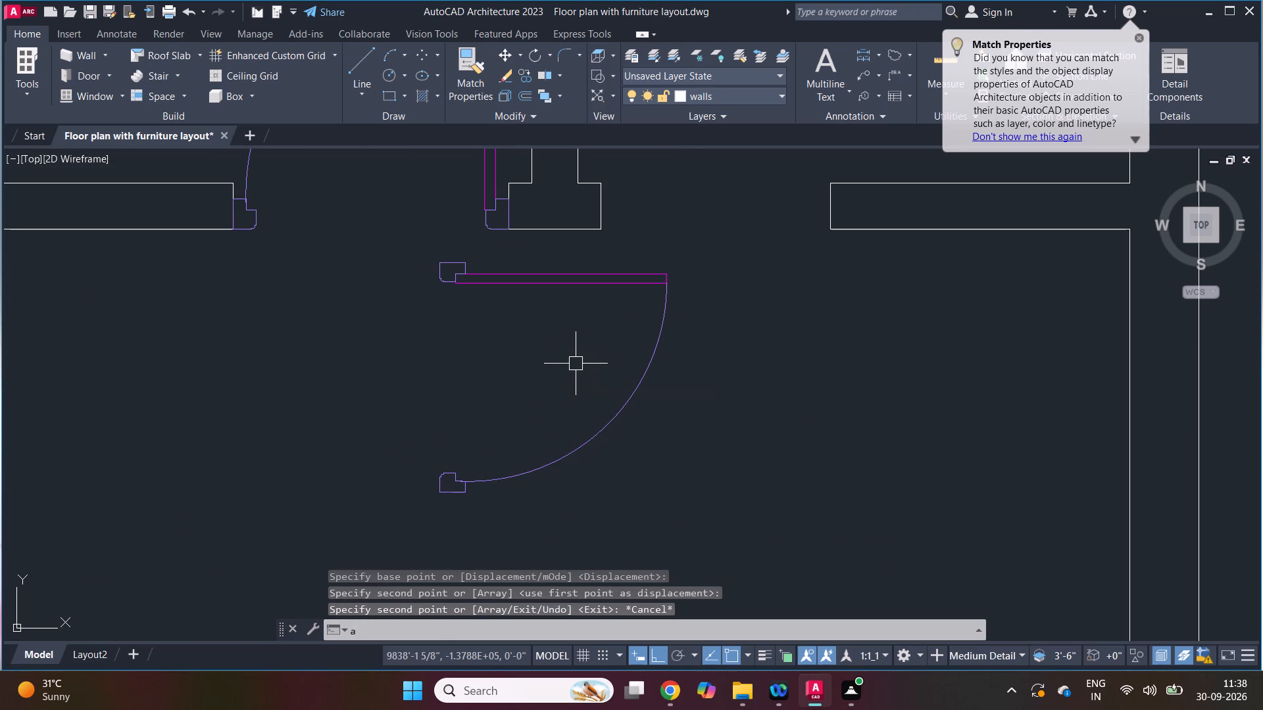
{"action": "type", "text": "l"}
{"action": "key", "text": "space"}
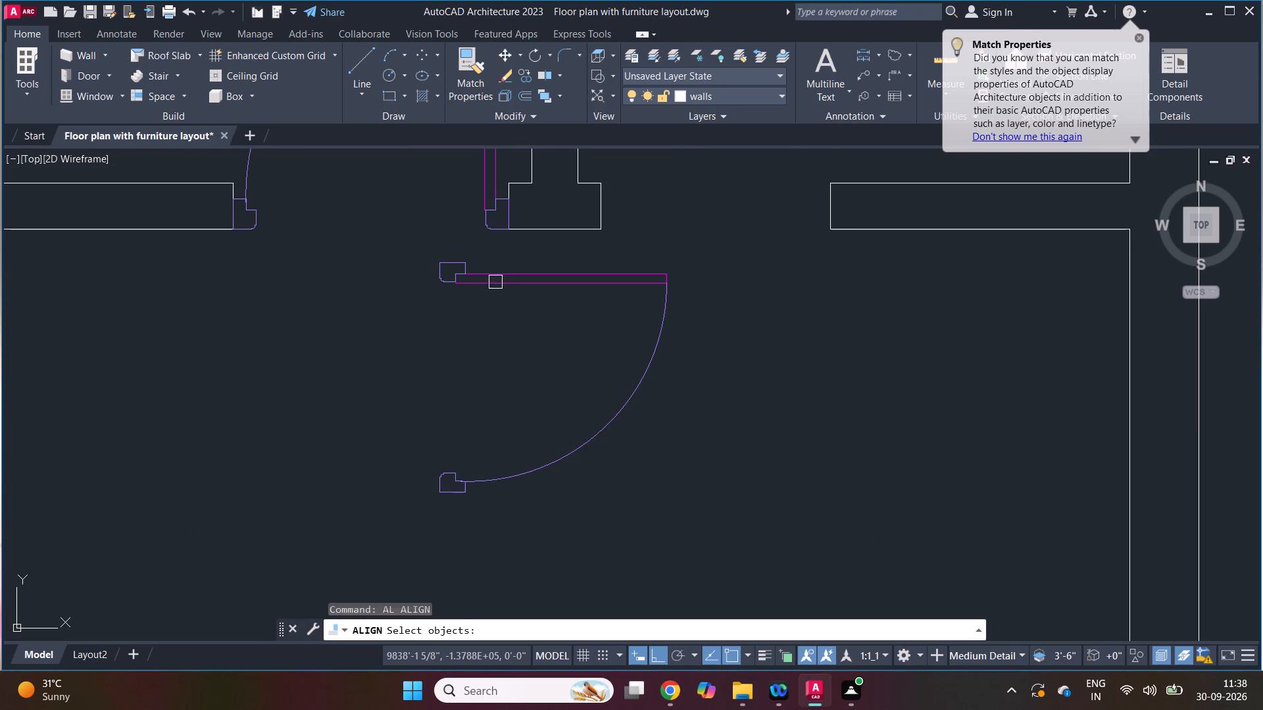
{"action": "left_click", "coordinate": [489, 279]}
{"action": "key", "text": "space"}
{"action": "left_click", "coordinate": [445, 254]}
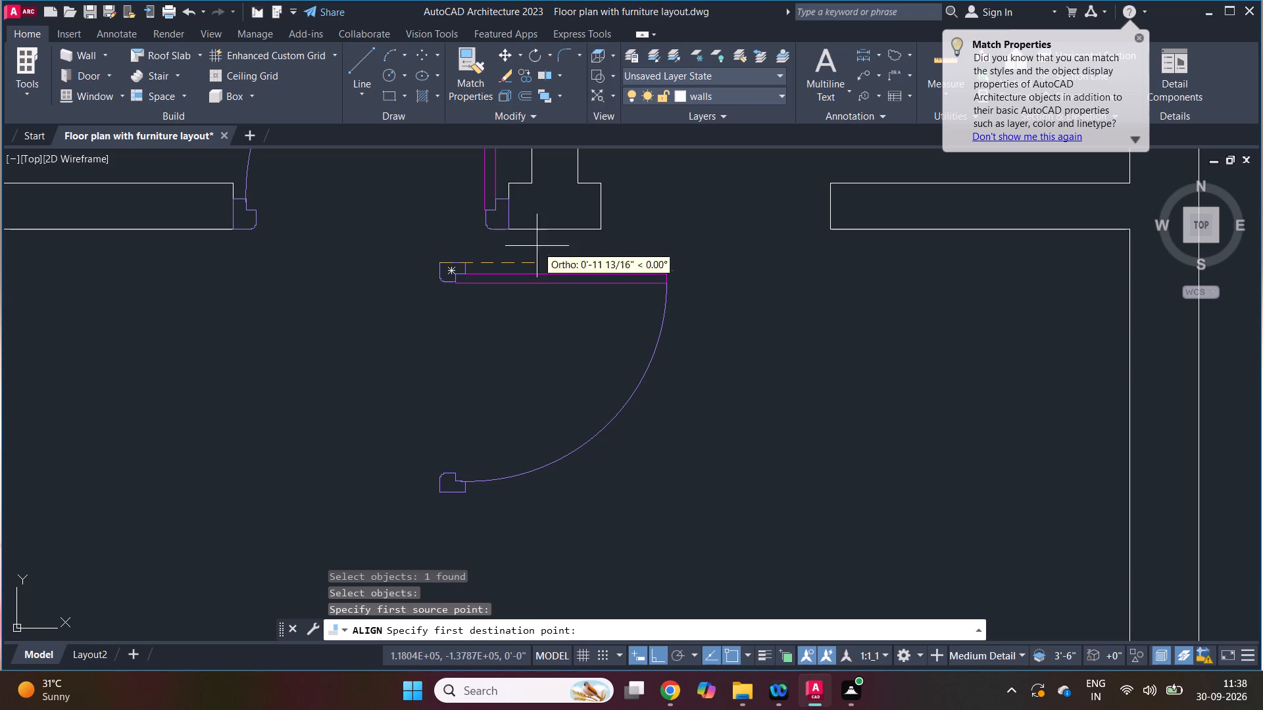
{"action": "left_click", "coordinate": [597, 226]}
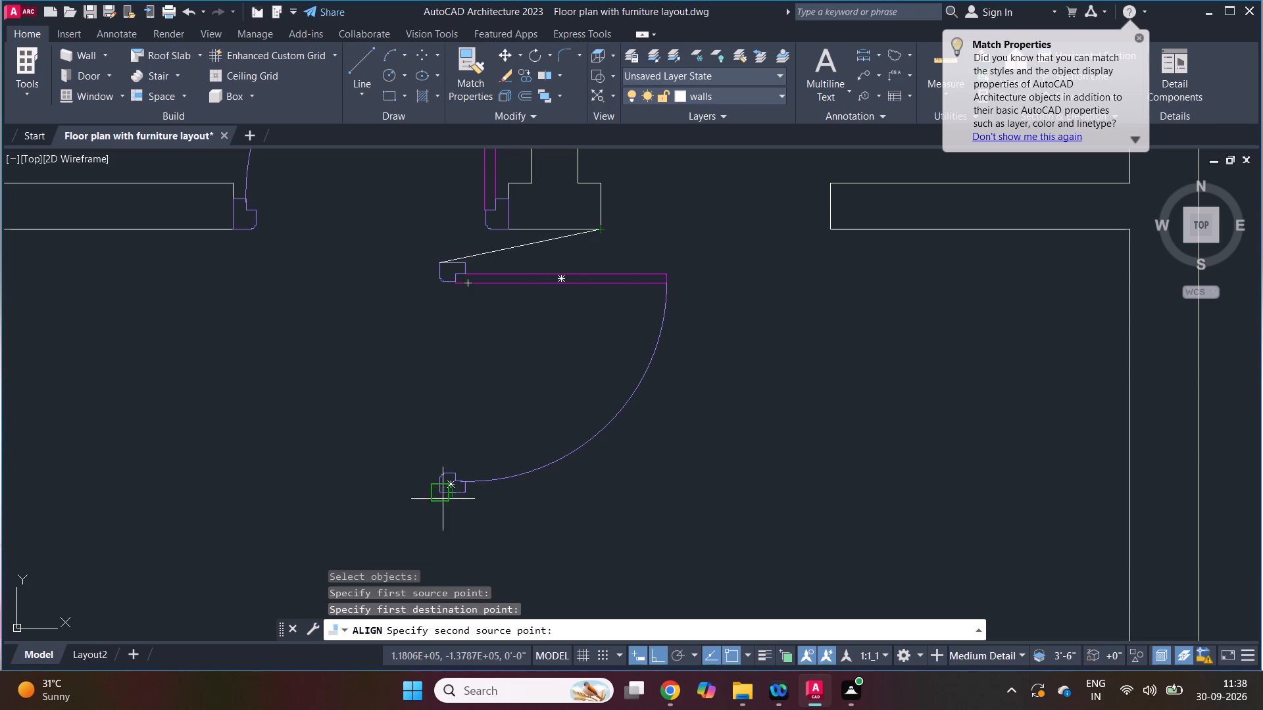
{"action": "left_click", "coordinate": [441, 499]}
{"action": "left_click", "coordinate": [837, 230]}
{"action": "key", "text": "space"}
{"action": "key", "text": "space"}
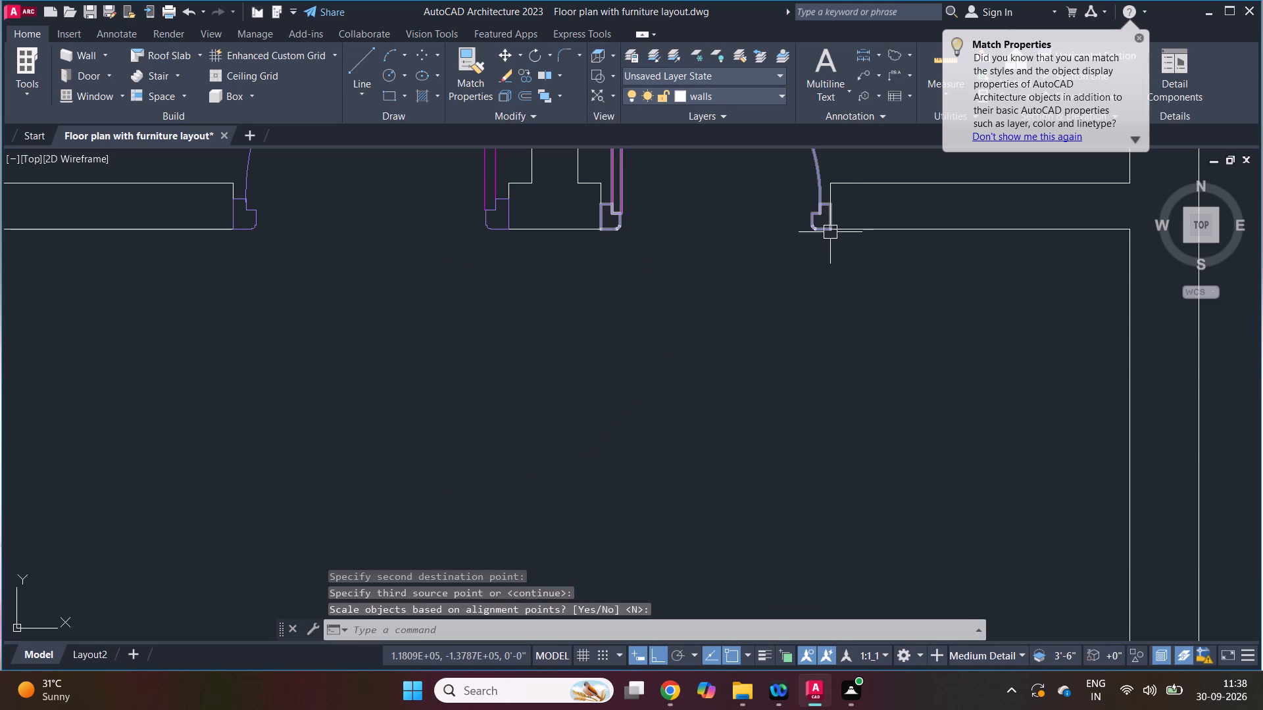
{"action": "key", "text": "Escape"}
Mirror the upper-right toilet door about the bedroom partition's centre line into the left toilet doorway, keeping the original.
{"action": "scroll", "coordinate": [615, 377], "scroll_direction": "down", "scroll_amount": 3}
{"action": "key", "text": "m"}
{"action": "key", "text": "i"}
{"action": "key", "text": "space"}
{"action": "left_click", "coordinate": [635, 306]}
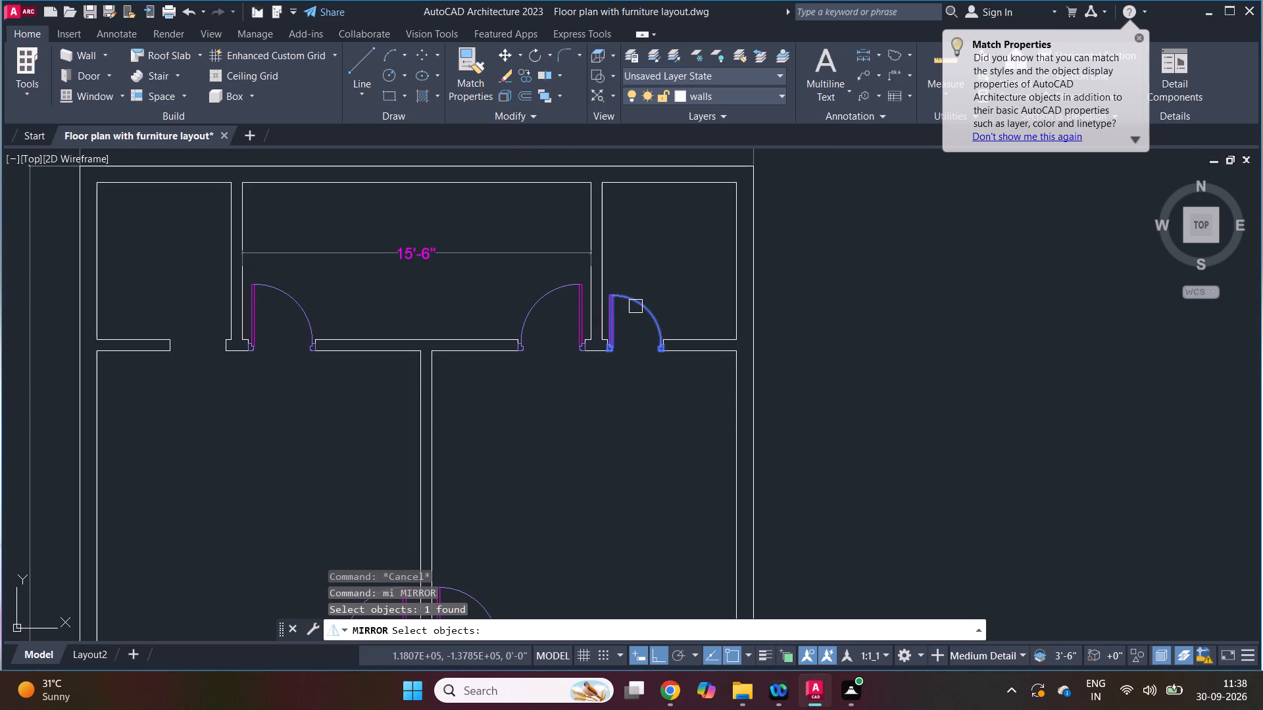
{"action": "key", "text": "space"}
{"action": "left_click", "coordinate": [418, 339]}
{"action": "left_click", "coordinate": [424, 311]}
{"action": "key", "text": "space"}
{"action": "key", "text": "Escape"}
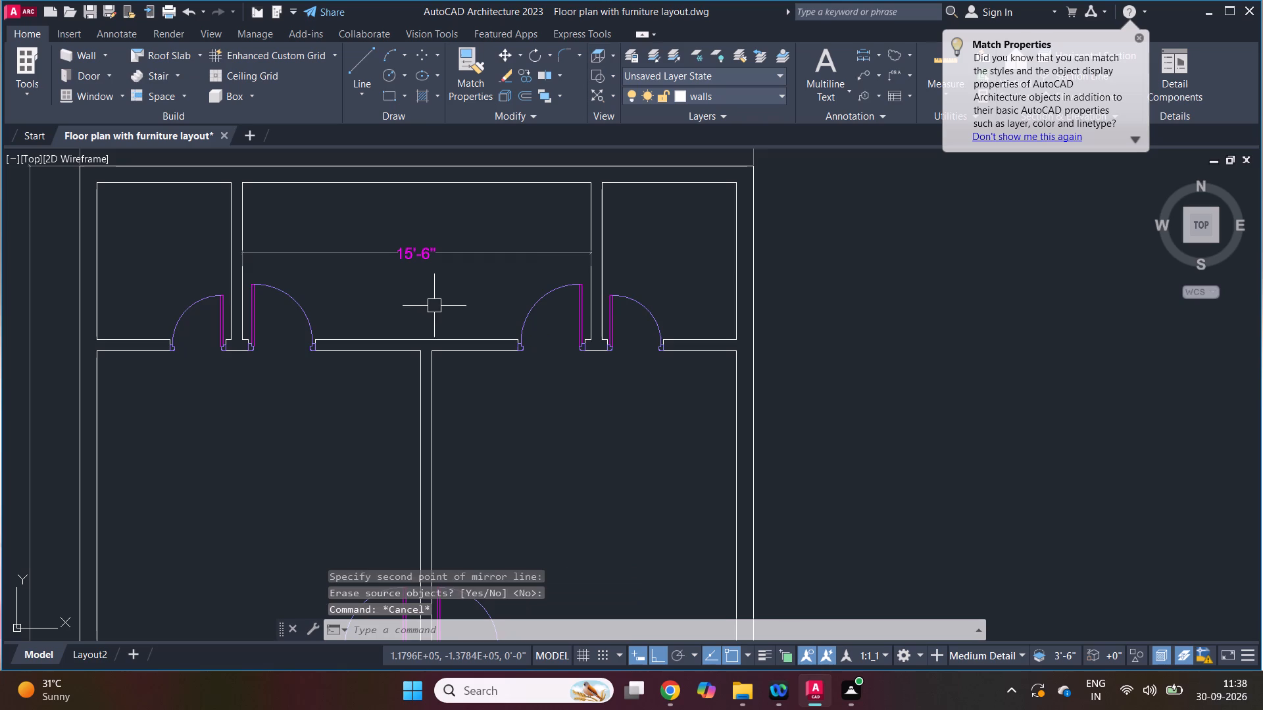
{"action": "key", "text": "Escape"}
Save the floor plan drawing.
{"action": "scroll", "coordinate": [549, 294], "scroll_direction": "down", "scroll_amount": 2}
{"action": "key", "text": "ctrl+s"}
{"action": "scroll", "coordinate": [553, 294], "scroll_direction": "down", "scroll_amount": 1}
{"action": "key", "text": "Escape"}
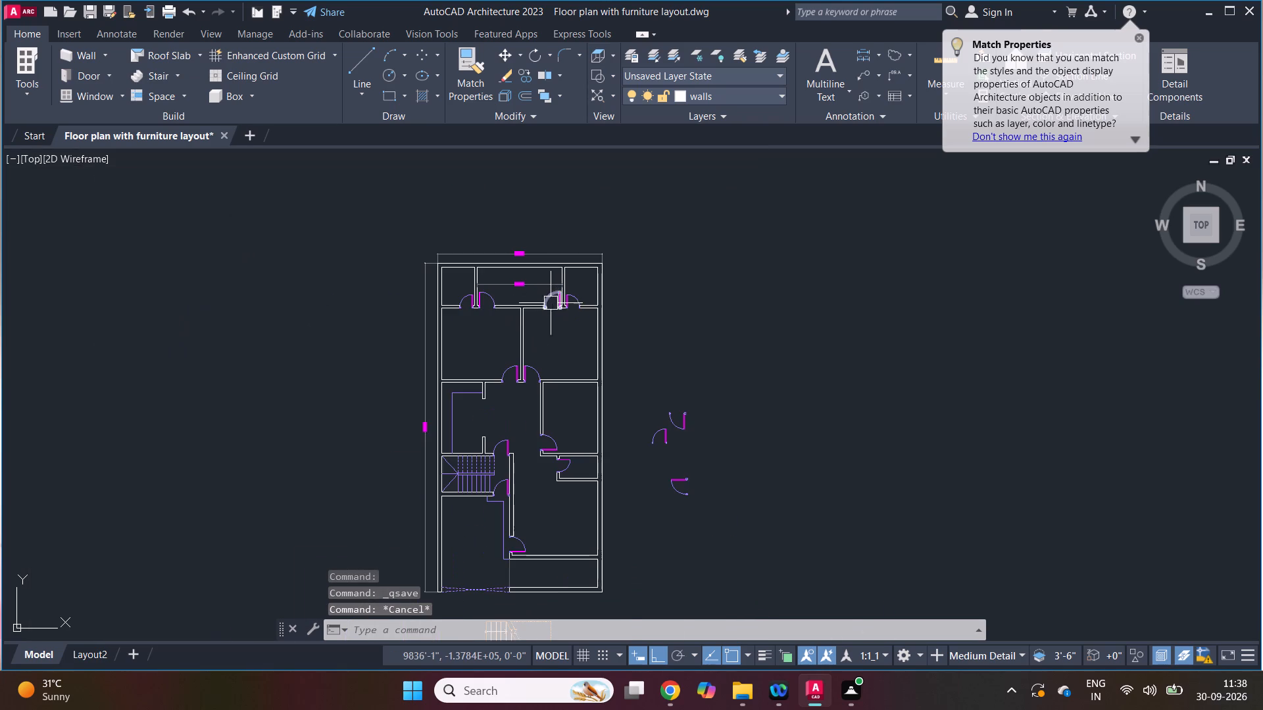
{"action": "key", "text": "Escape"}
Place multiline text in the upper-left bedroom reading "Bed room-1", checking the room name in the reference PDF.
{"action": "scroll", "coordinate": [461, 317], "scroll_direction": "up", "scroll_amount": 1}
{"action": "scroll", "coordinate": [500, 378], "scroll_direction": "up", "scroll_amount": 2}
{"action": "key", "text": "t"}
{"action": "key", "text": "space"}
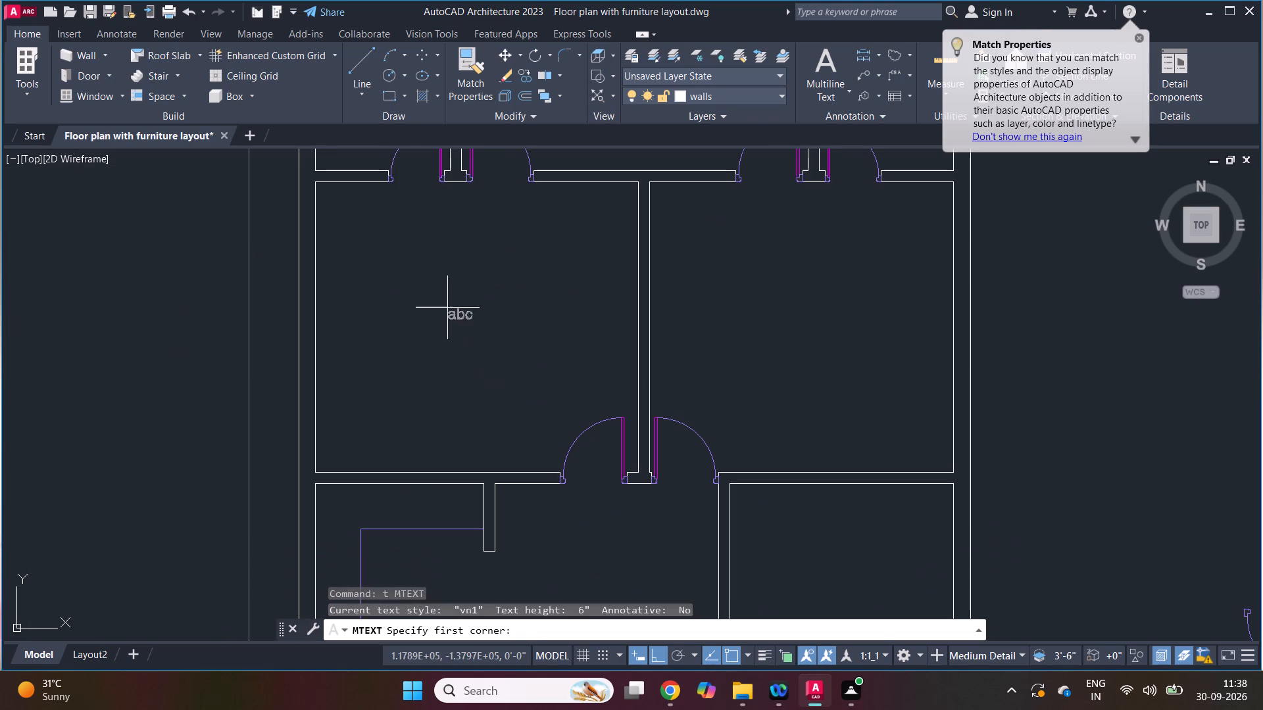
{"action": "left_click_drag", "start_coordinate": [428, 291], "coordinate": [436, 299]}
{"action": "left_click", "coordinate": [530, 346]}
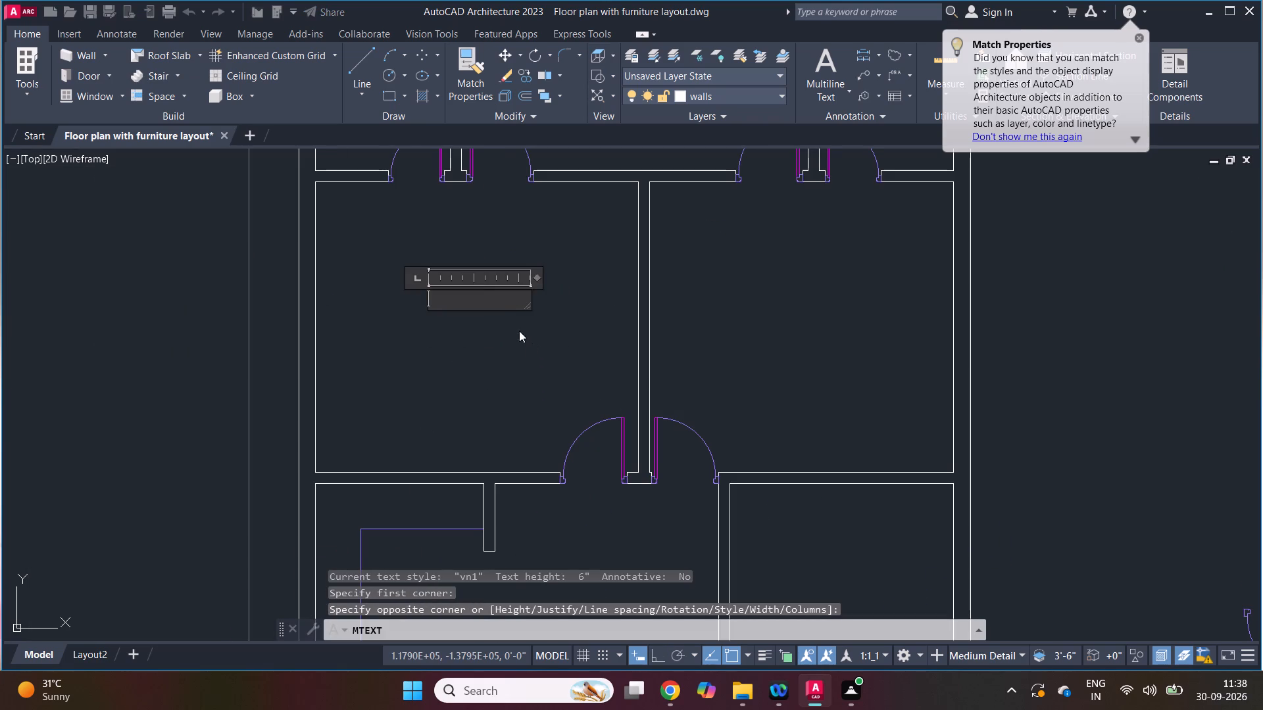
{"action": "scroll", "coordinate": [475, 277], "scroll_direction": "up", "scroll_amount": 4}
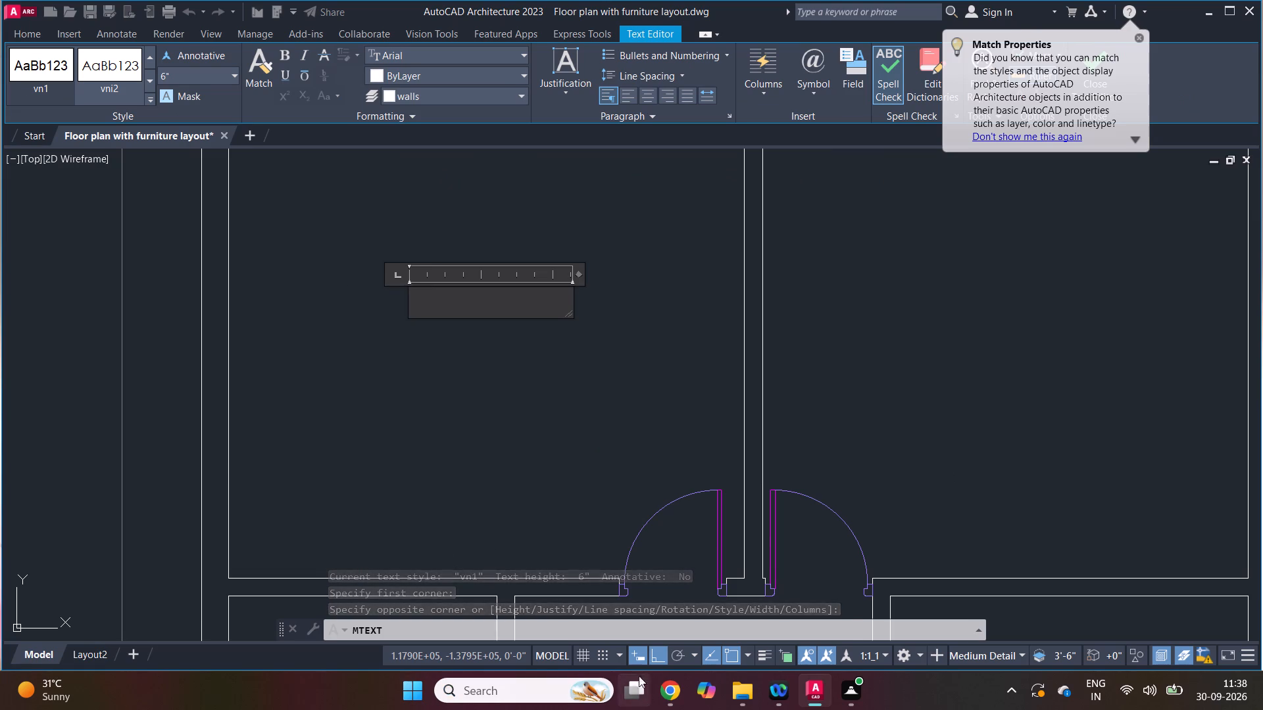
{"action": "left_click", "coordinate": [676, 697]}
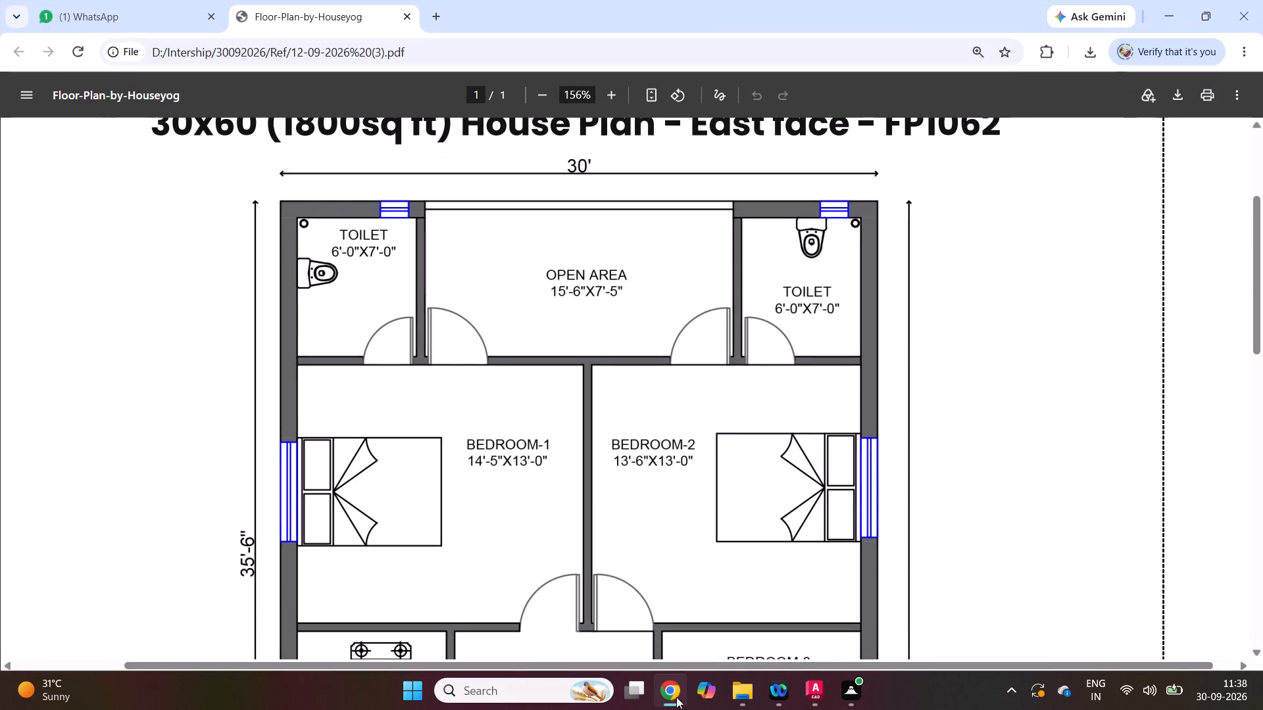
{"action": "left_click", "coordinate": [676, 697]}
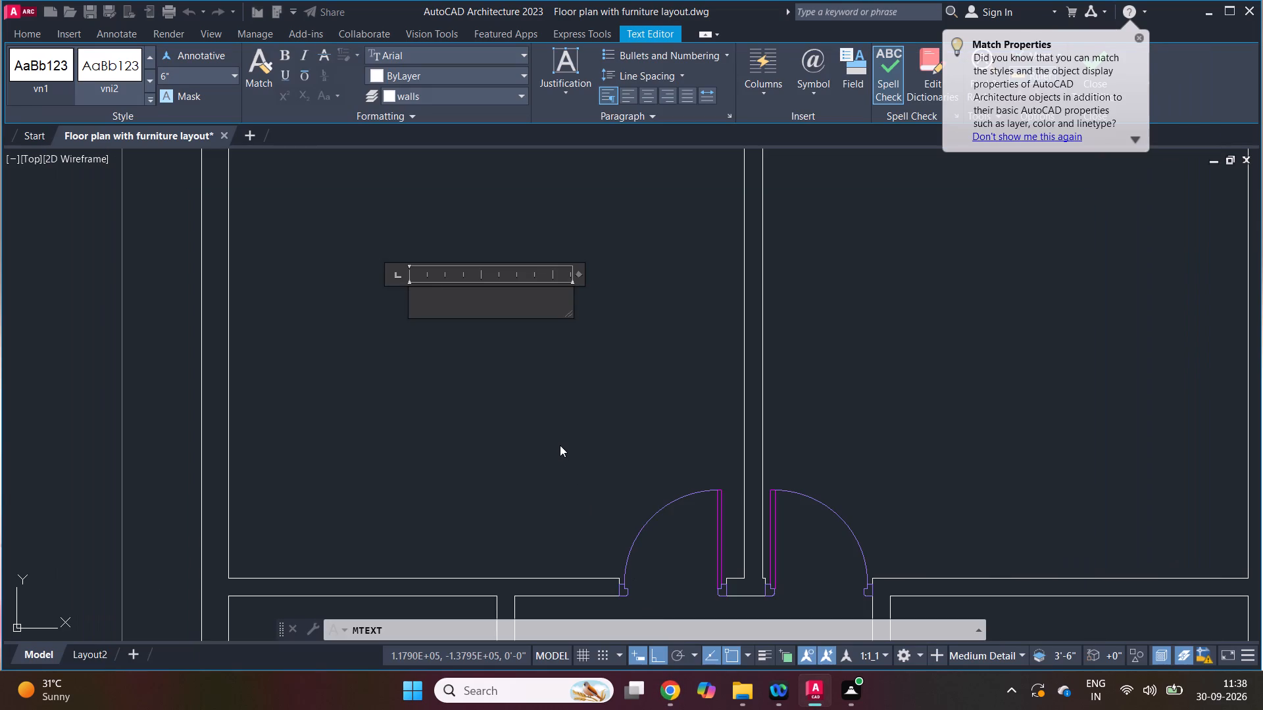
{"action": "type", "text": "Be"}
{"action": "type", "text": "d"}
{"action": "key", "text": "space"}
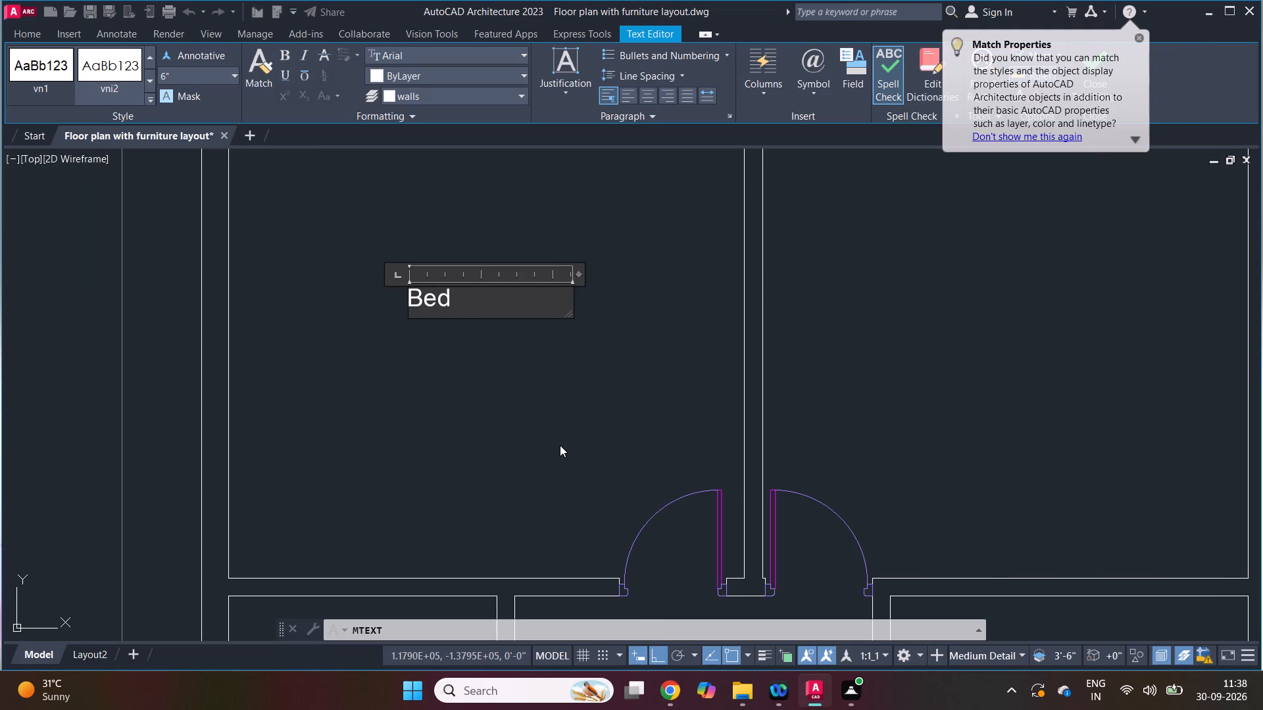
{"action": "key", "text": "r"}
{"action": "type", "text": "oom"}
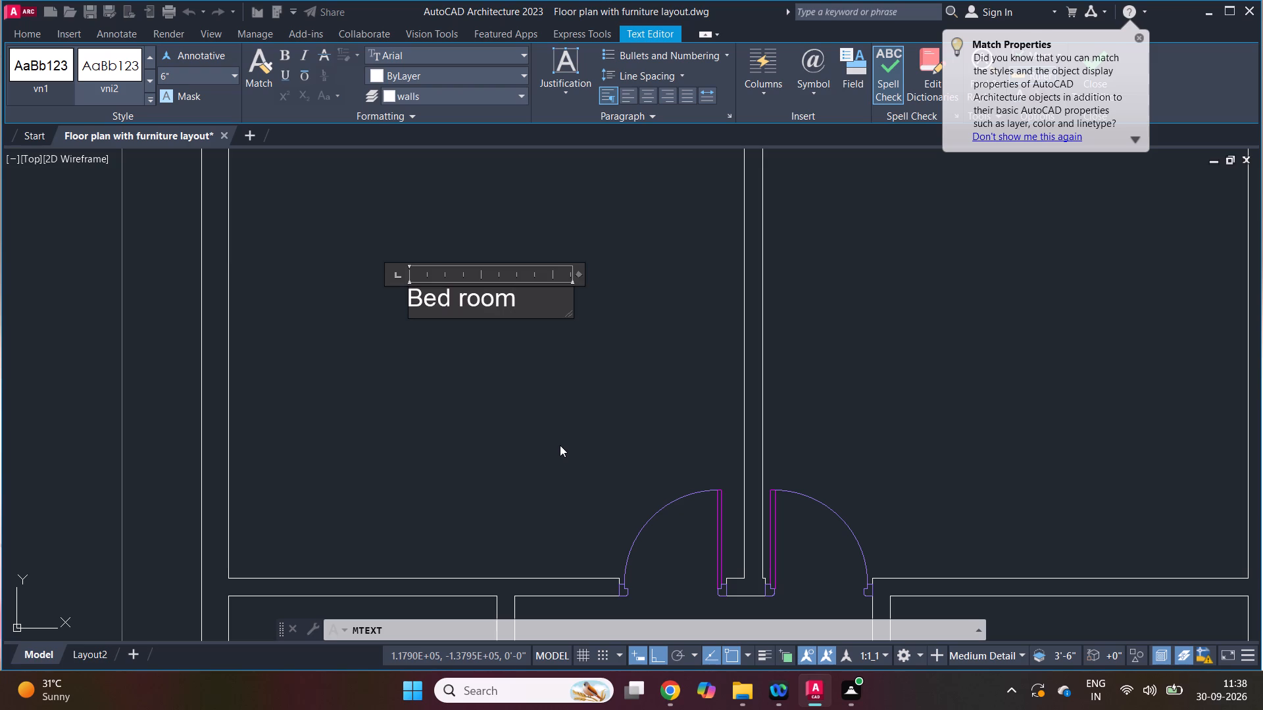
{"action": "key", "text": "minus"}
{"action": "key", "text": "1"}
Add a space on each side of the hyphen so the bedroom label reads "Bed room - 1".
{"action": "scroll", "coordinate": [518, 328], "scroll_direction": "up", "scroll_amount": 2}
{"action": "left_click", "coordinate": [512, 258]}
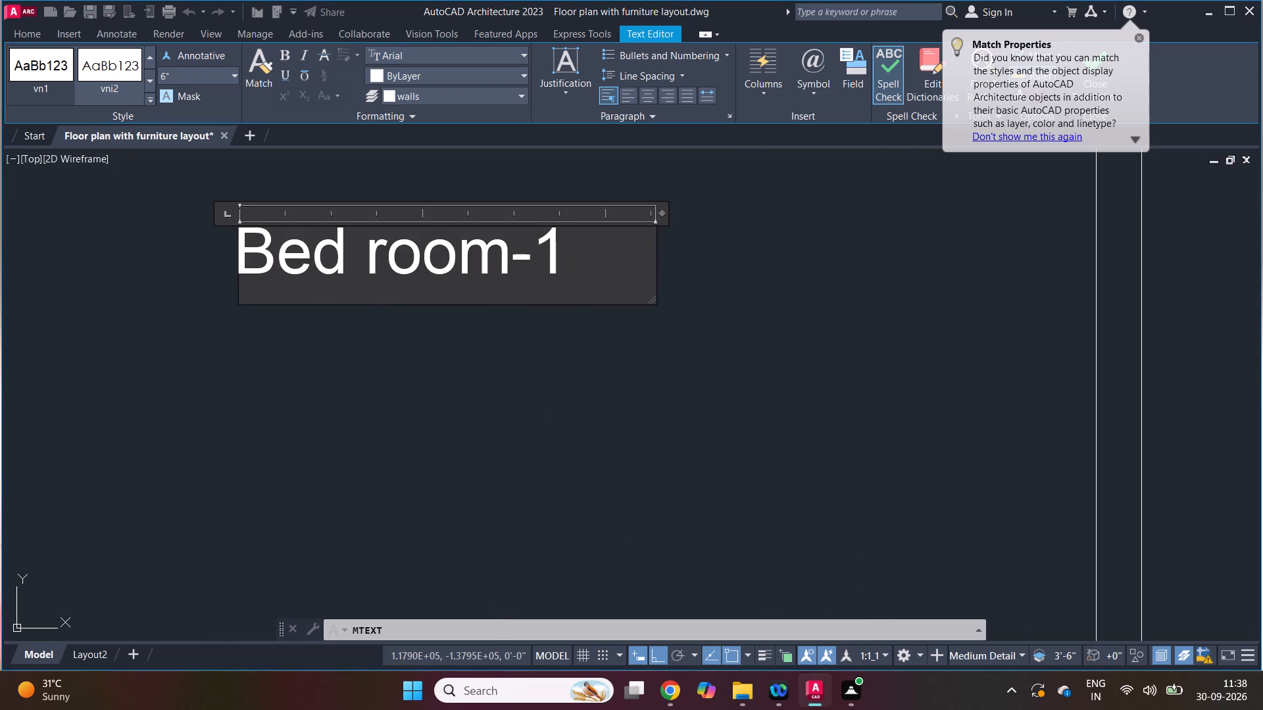
{"action": "key", "text": "space"}
{"action": "left_click", "coordinate": [548, 269]}
{"action": "left_click", "coordinate": [557, 272]}
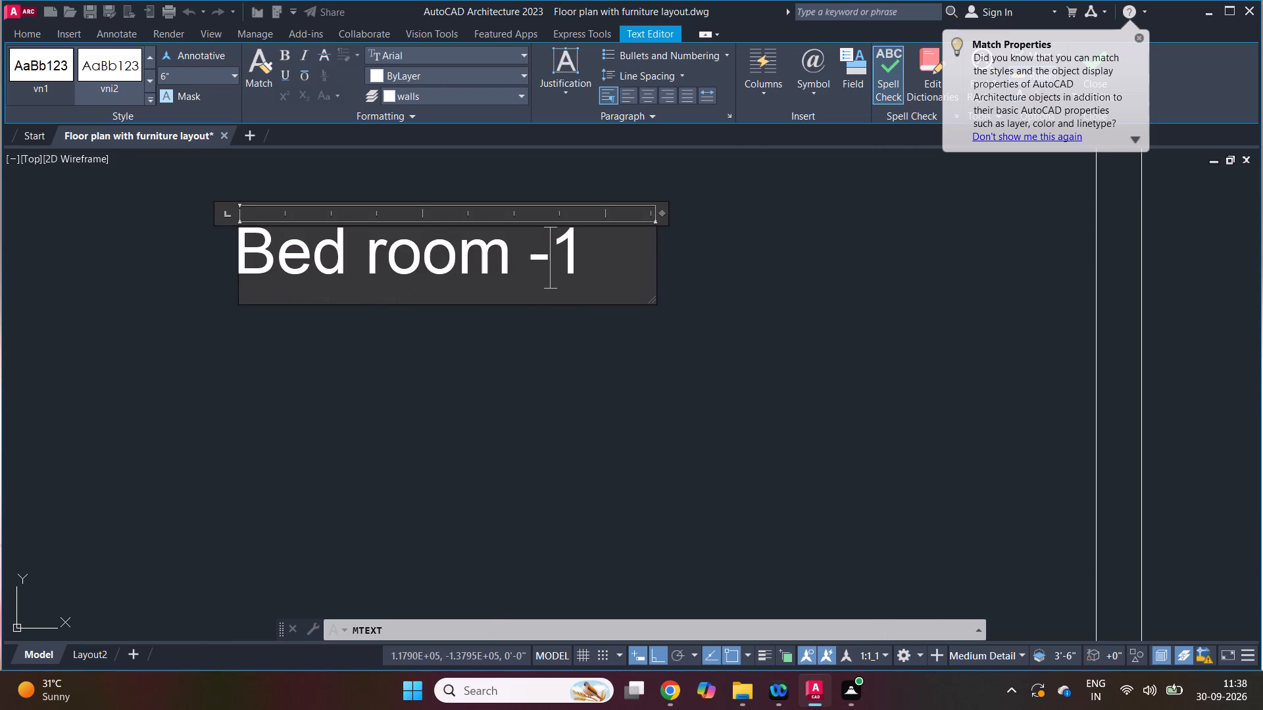
{"action": "key", "text": "space"}
Add a second line reading 10'-0" x 10'-0" below the name in the Bed room - 1 label.
{"action": "scroll", "coordinate": [539, 355], "scroll_direction": "down", "scroll_amount": 2}
{"action": "left_click", "coordinate": [578, 305]}
{"action": "left_click", "coordinate": [568, 319]}
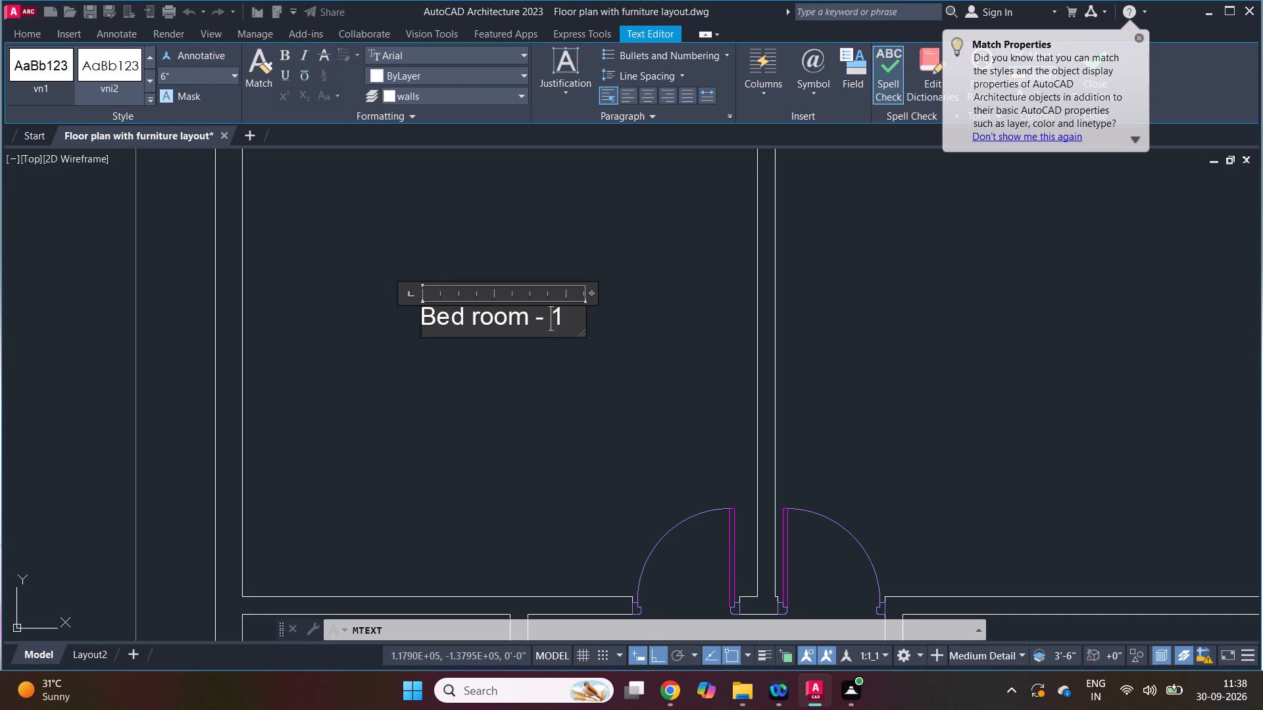
{"action": "key", "text": "Return"}
{"action": "type", "text": "10"}
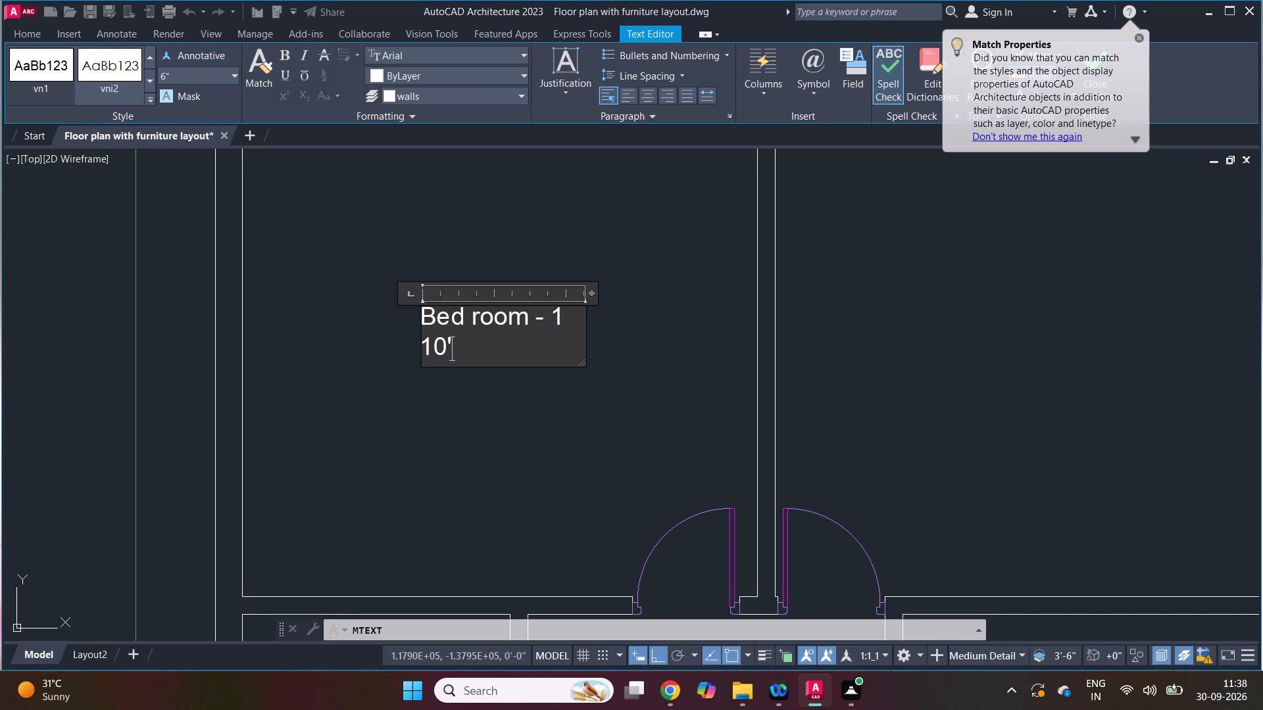
{"action": "key", "text": "apostrophe"}
{"action": "key", "text": "minus"}
{"action": "key", "text": "0"}
{"action": "key", "text": "shift+quotedbl"}
{"action": "key", "text": "space"}
{"action": "type", "text": "x"}
{"action": "key", "text": "space"}
{"action": "type", "text": "10"}
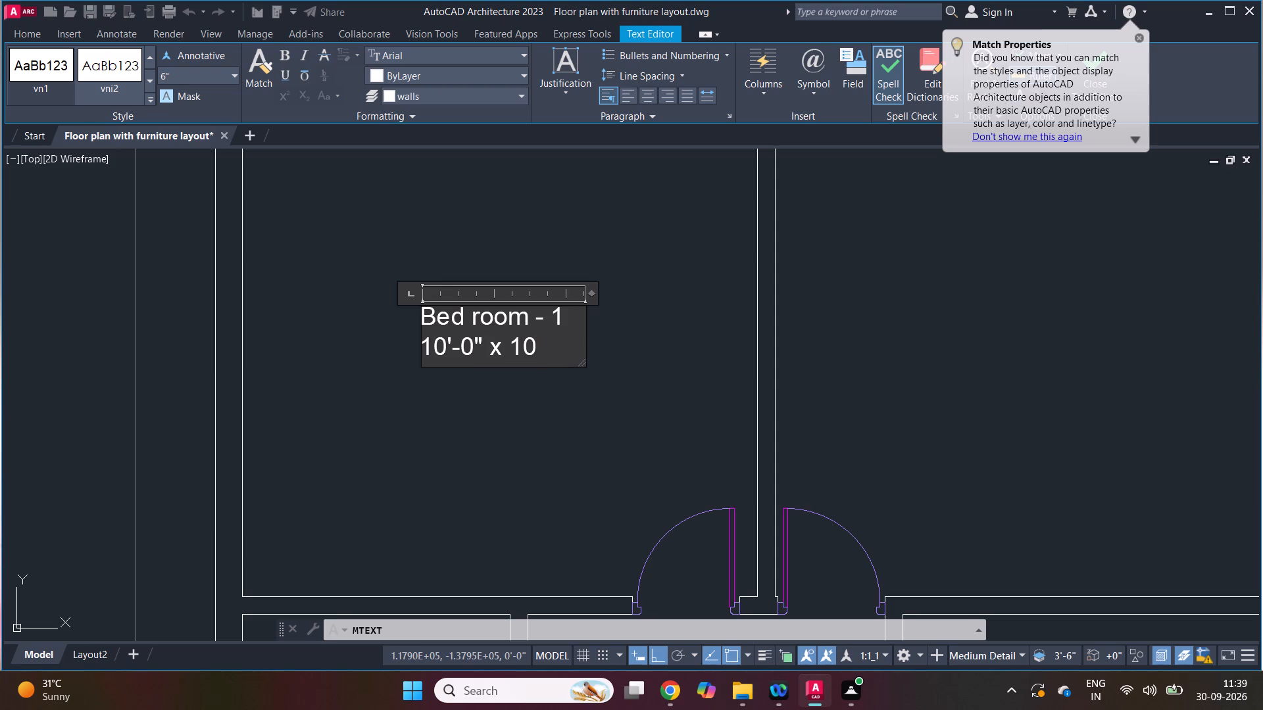
{"action": "key", "text": "apostrophe"}
{"action": "key", "text": "minus"}
{"action": "key", "text": "0"}
{"action": "key", "text": "shift+quotedbl"}
Centre-align both lines of the Bed room - 1 label and finish editing the text.
{"action": "key", "text": "ctrl+a"}
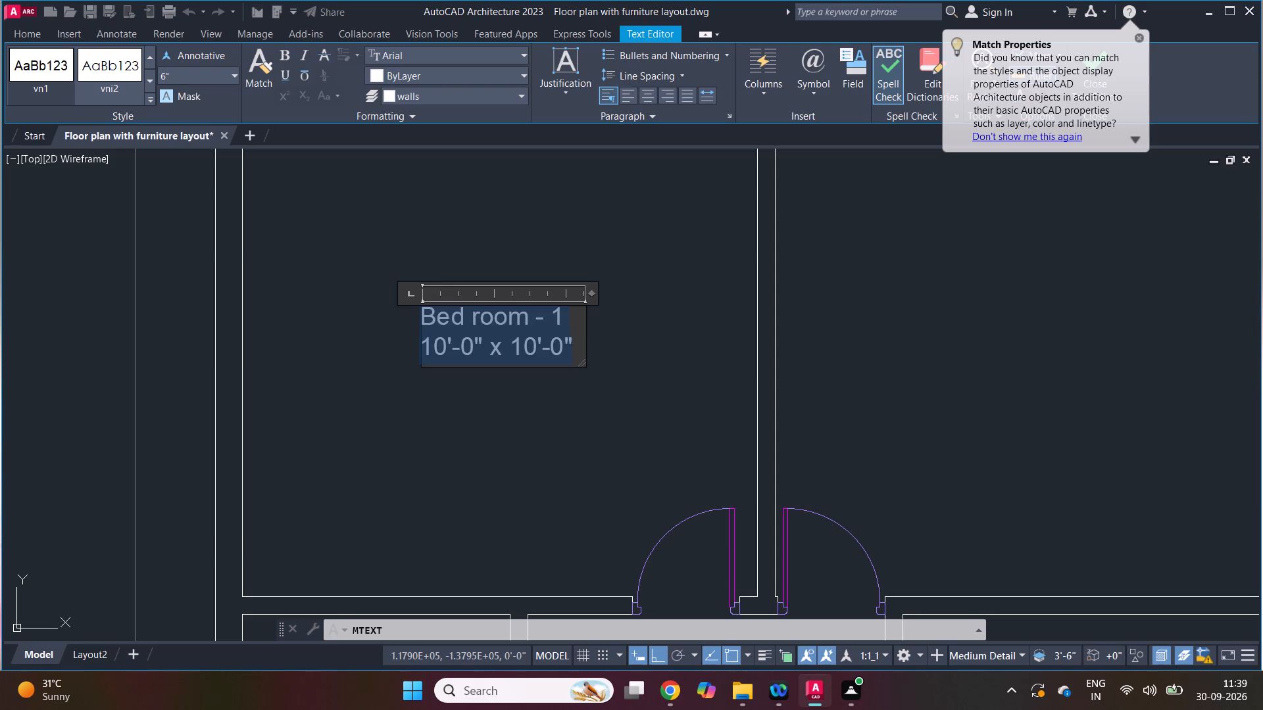
{"action": "left_click", "coordinate": [645, 102]}
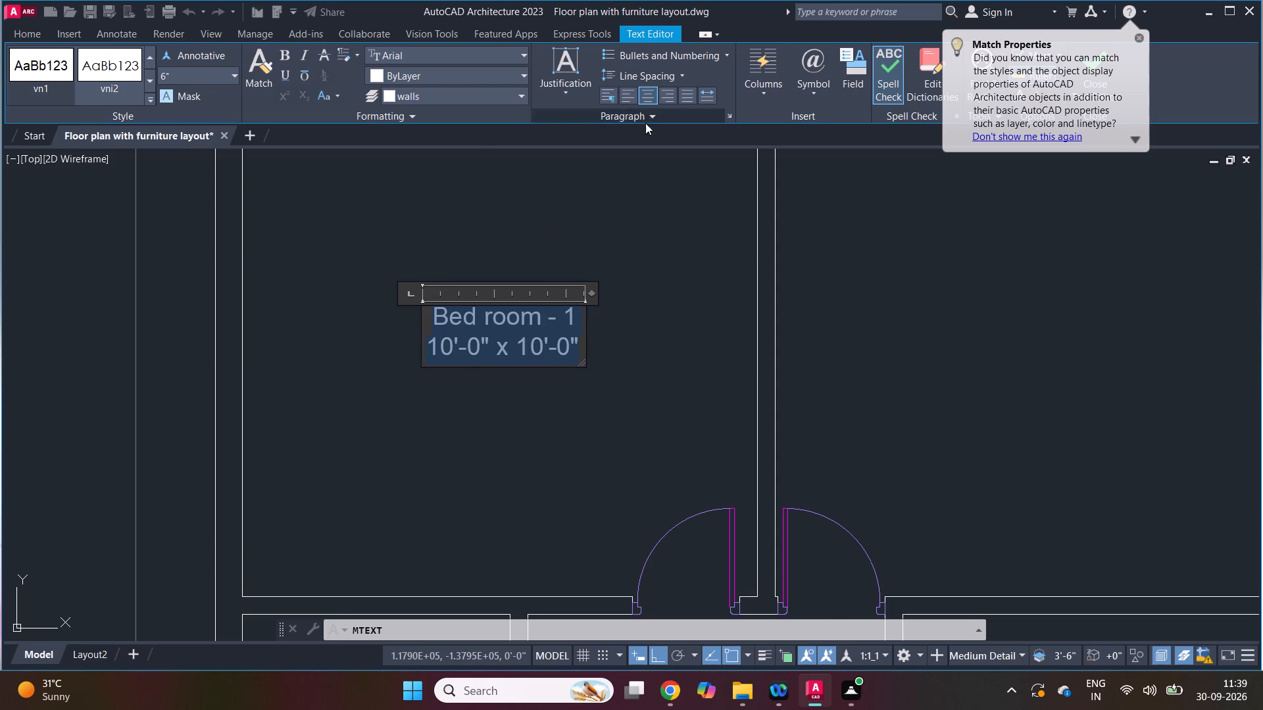
{"action": "left_click", "coordinate": [660, 356]}
{"action": "scroll", "coordinate": [483, 397], "scroll_direction": "down", "scroll_amount": 2}
{"action": "scroll", "coordinate": [485, 389], "scroll_direction": "up", "scroll_amount": 2}
Copy the Bed room - 1 label horizontally into the upper-right bedroom.
{"action": "key", "text": "c"}
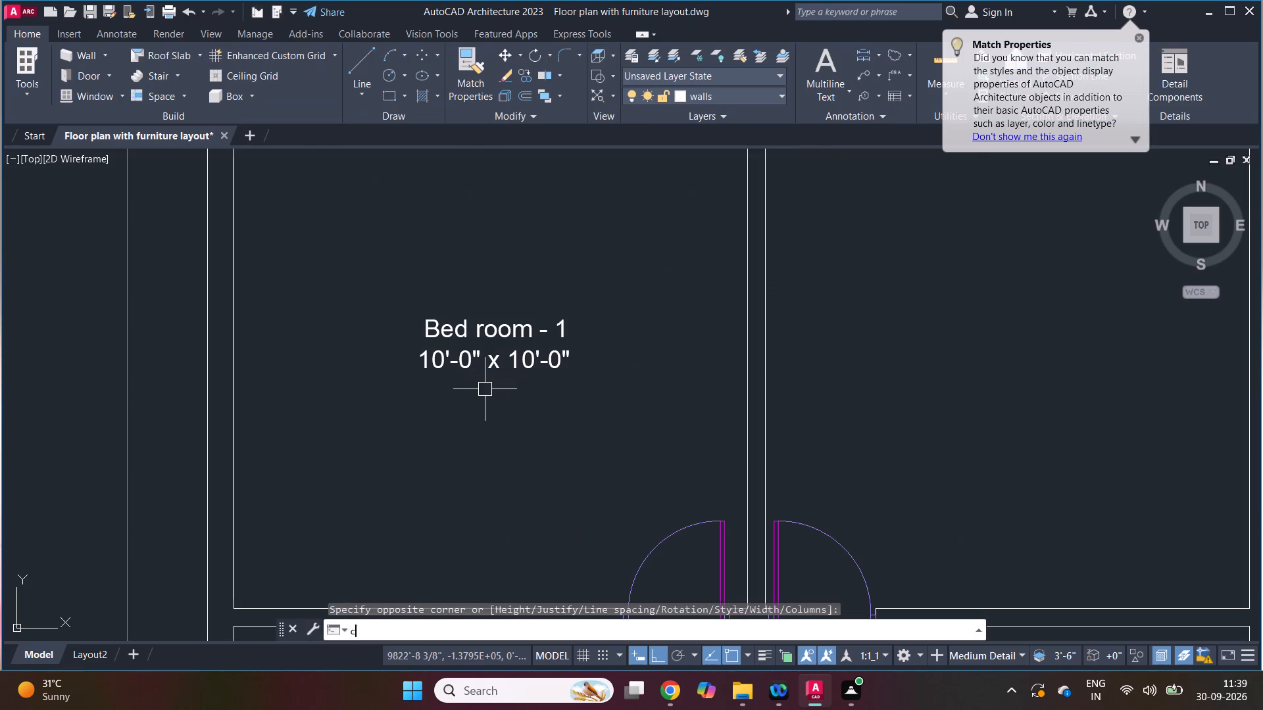
{"action": "key", "text": "p"}
{"action": "key", "text": "space"}
{"action": "left_click", "coordinate": [502, 341]}
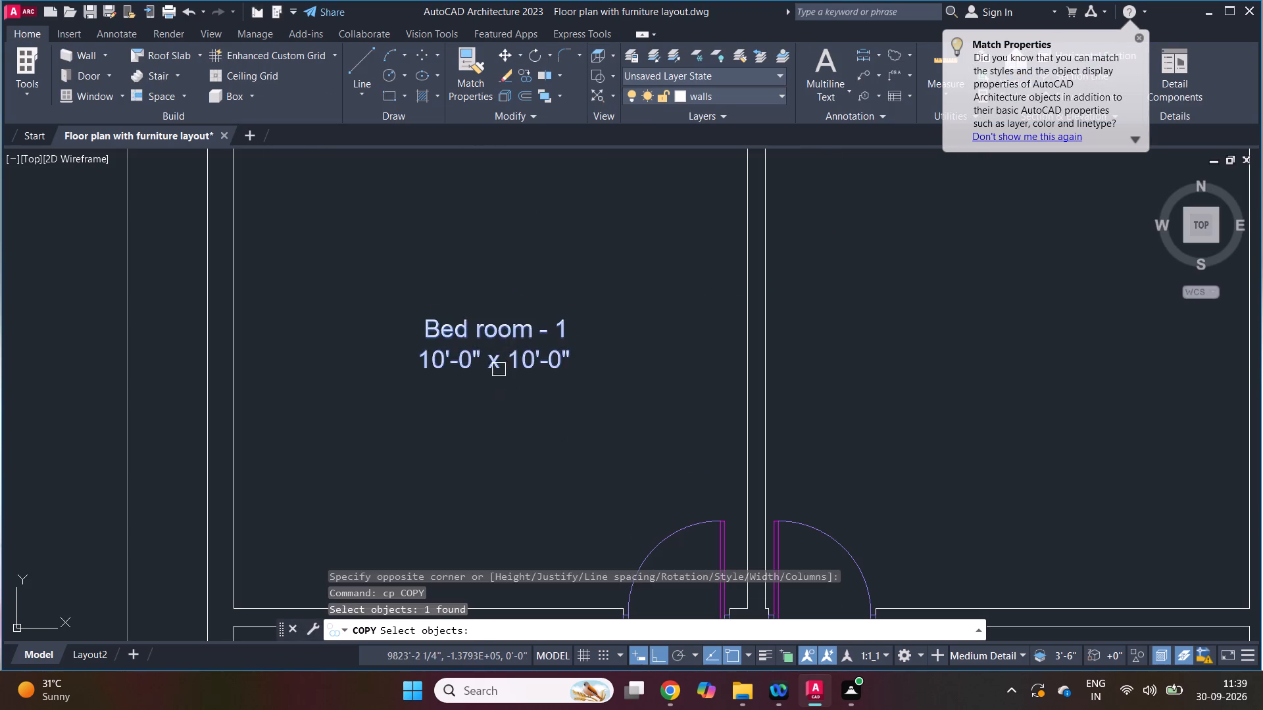
{"action": "scroll", "coordinate": [491, 389], "scroll_direction": "down", "scroll_amount": 1}
{"action": "key", "text": "space"}
{"action": "left_click_drag", "start_coordinate": [491, 399], "coordinate": [524, 399]}
{"action": "left_click", "coordinate": [801, 406]}
{"action": "scroll", "coordinate": [764, 360], "scroll_direction": "down", "scroll_amount": 3}
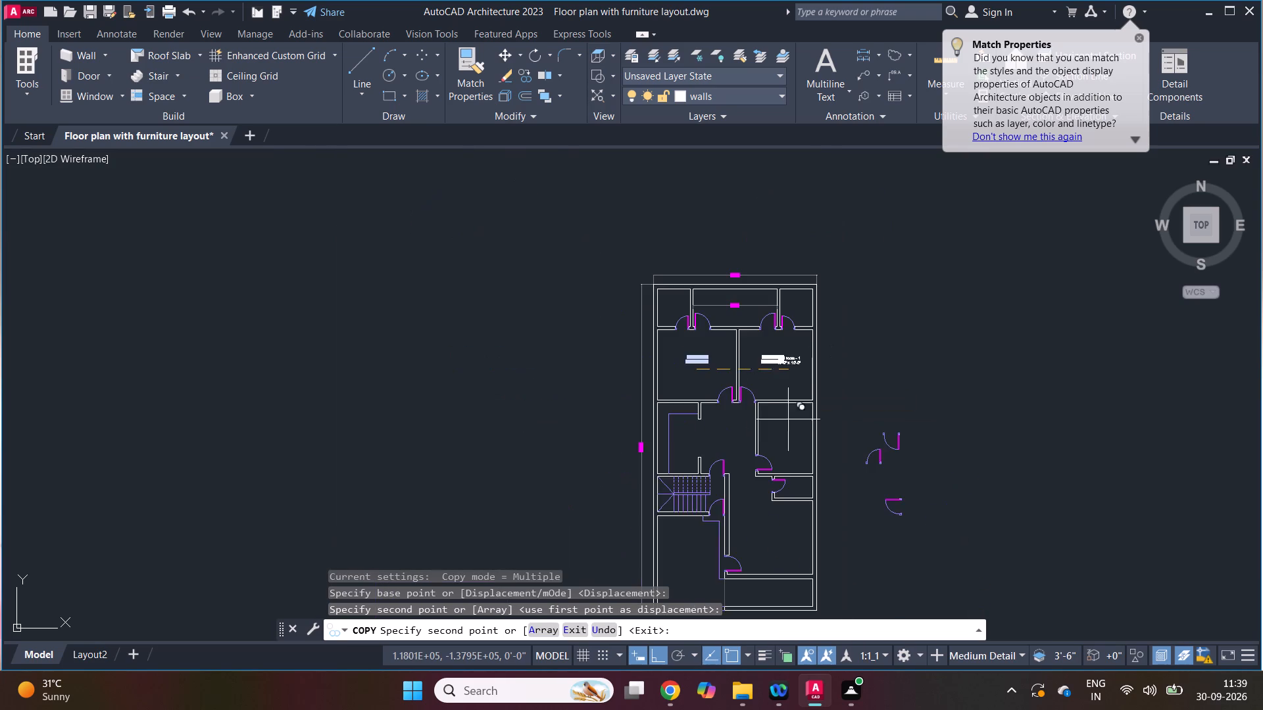
{"action": "scroll", "coordinate": [787, 437], "scroll_direction": "up", "scroll_amount": 3}
{"action": "scroll", "coordinate": [774, 449], "scroll_direction": "down", "scroll_amount": 1}
{"action": "key", "text": "Escape"}
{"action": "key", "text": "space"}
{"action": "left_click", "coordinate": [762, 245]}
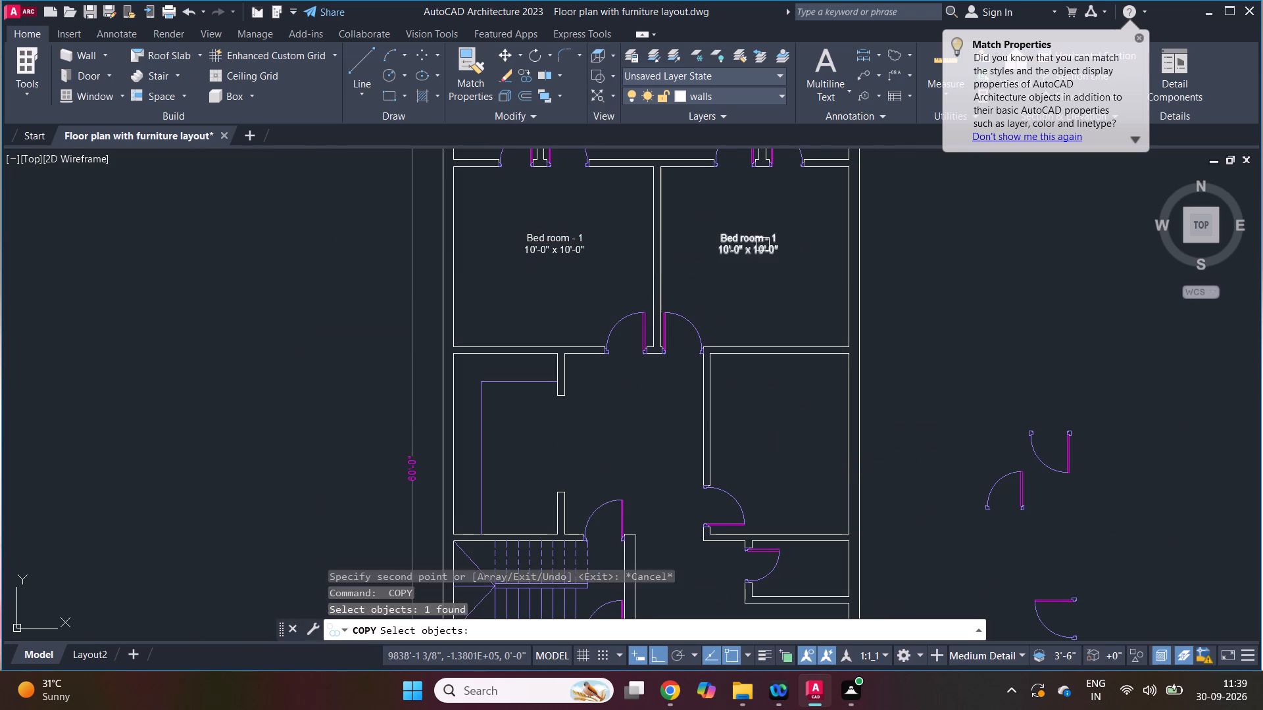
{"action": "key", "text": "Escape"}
Change the room number in the upper-right bedroom's label so it reads "Bed room - 2".
{"action": "scroll", "coordinate": [759, 222], "scroll_direction": "up", "scroll_amount": 2}
{"action": "type", "text": "ed"}
{"action": "key", "text": "space"}
{"action": "left_click", "coordinate": [749, 260]}
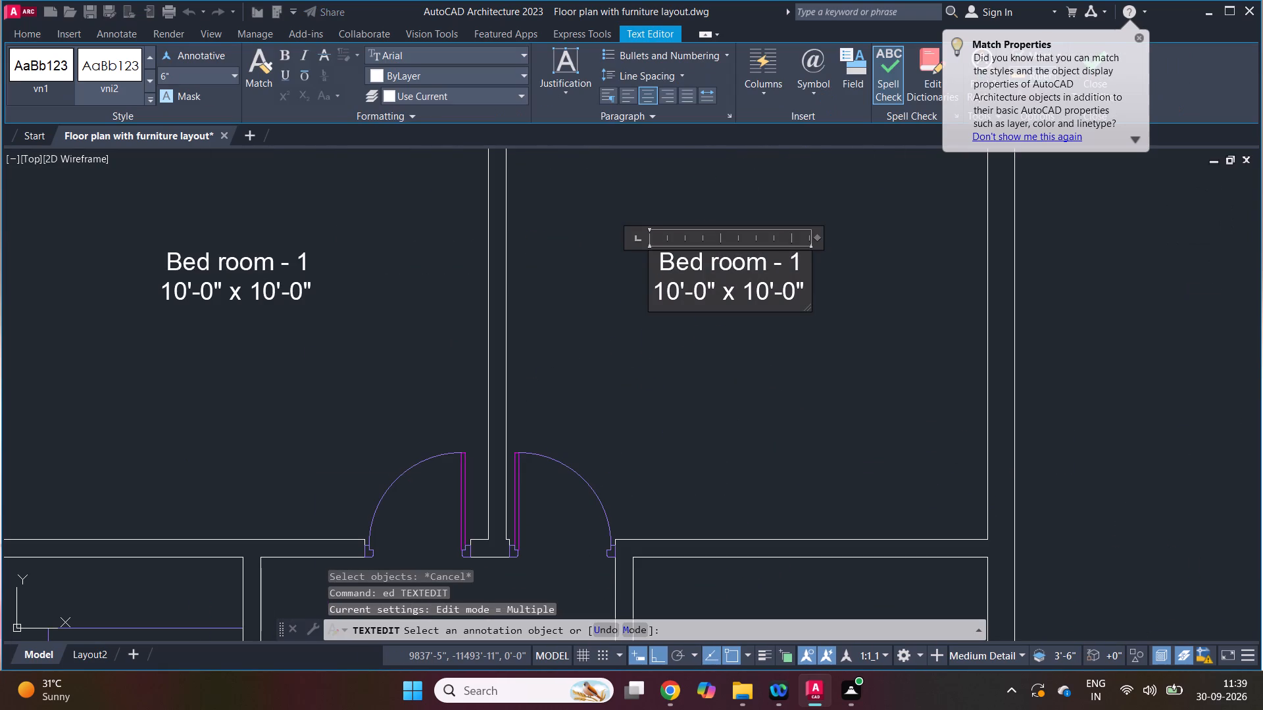
{"action": "left_click", "coordinate": [792, 258]}
{"action": "key", "text": "2"}
{"action": "left_click", "coordinate": [797, 380]}
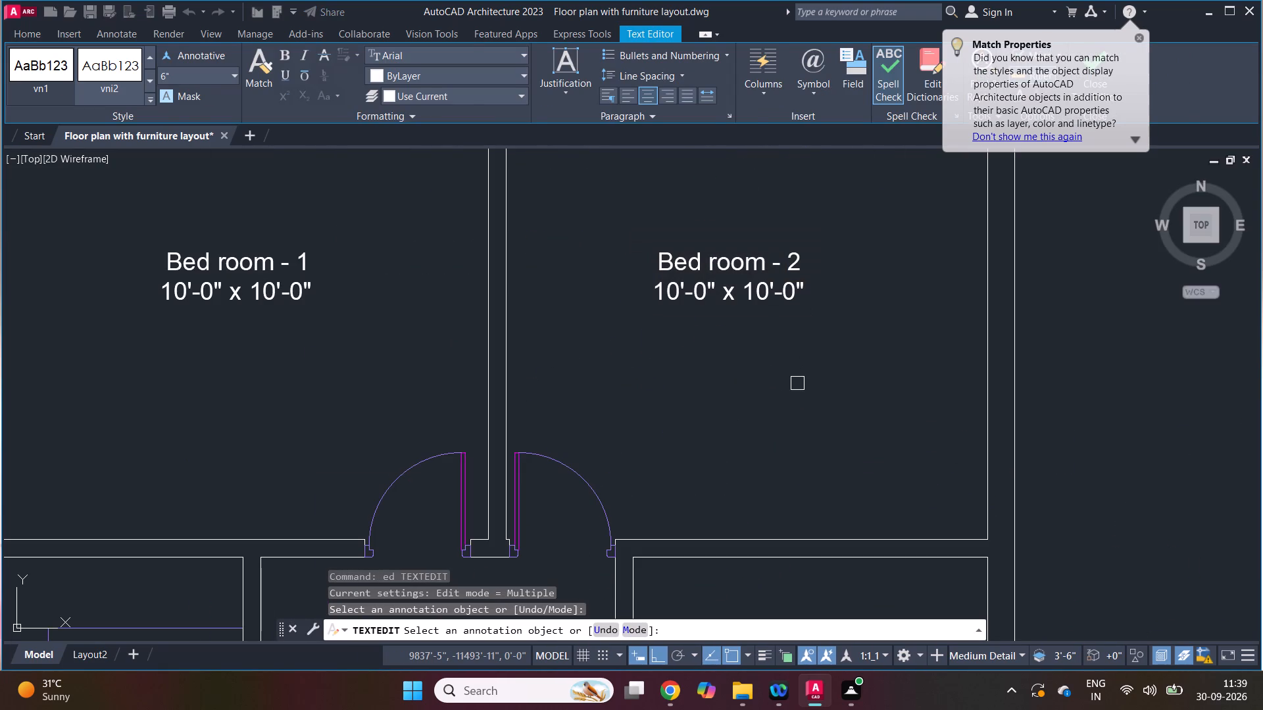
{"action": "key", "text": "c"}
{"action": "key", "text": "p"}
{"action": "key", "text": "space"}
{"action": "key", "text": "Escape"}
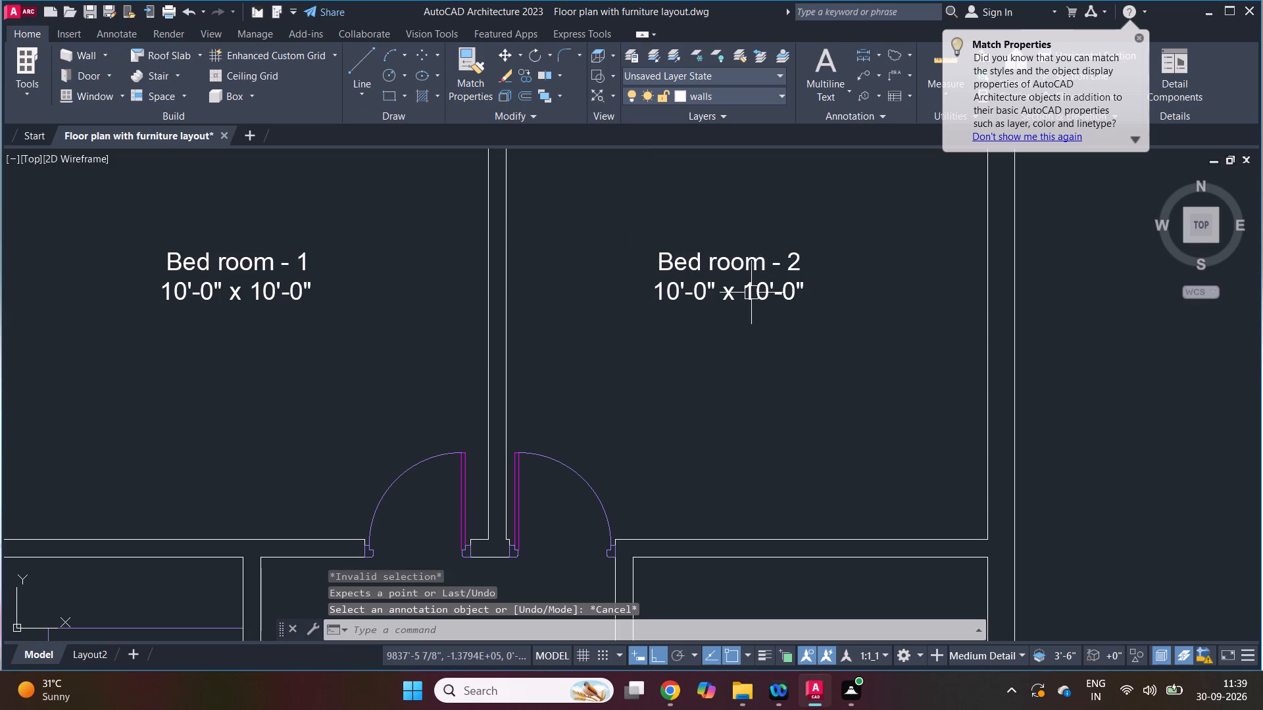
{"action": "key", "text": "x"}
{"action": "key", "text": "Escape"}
Copy the Bed room - 2 label straight down into the room directly below that bedroom.
{"action": "type", "text": "cp"}
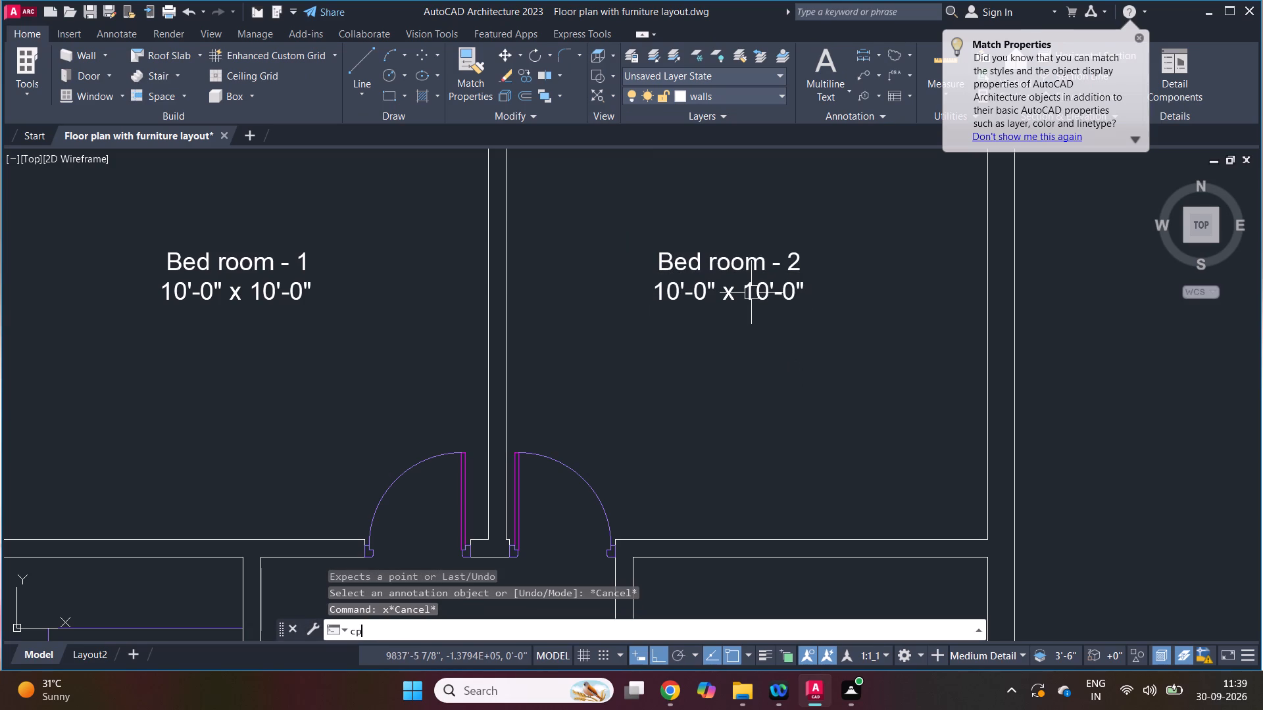
{"action": "key", "text": "space"}
{"action": "left_click", "coordinate": [753, 276]}
{"action": "scroll", "coordinate": [739, 288], "scroll_direction": "down", "scroll_amount": 2}
{"action": "key", "text": "space"}
{"action": "left_click", "coordinate": [780, 304]}
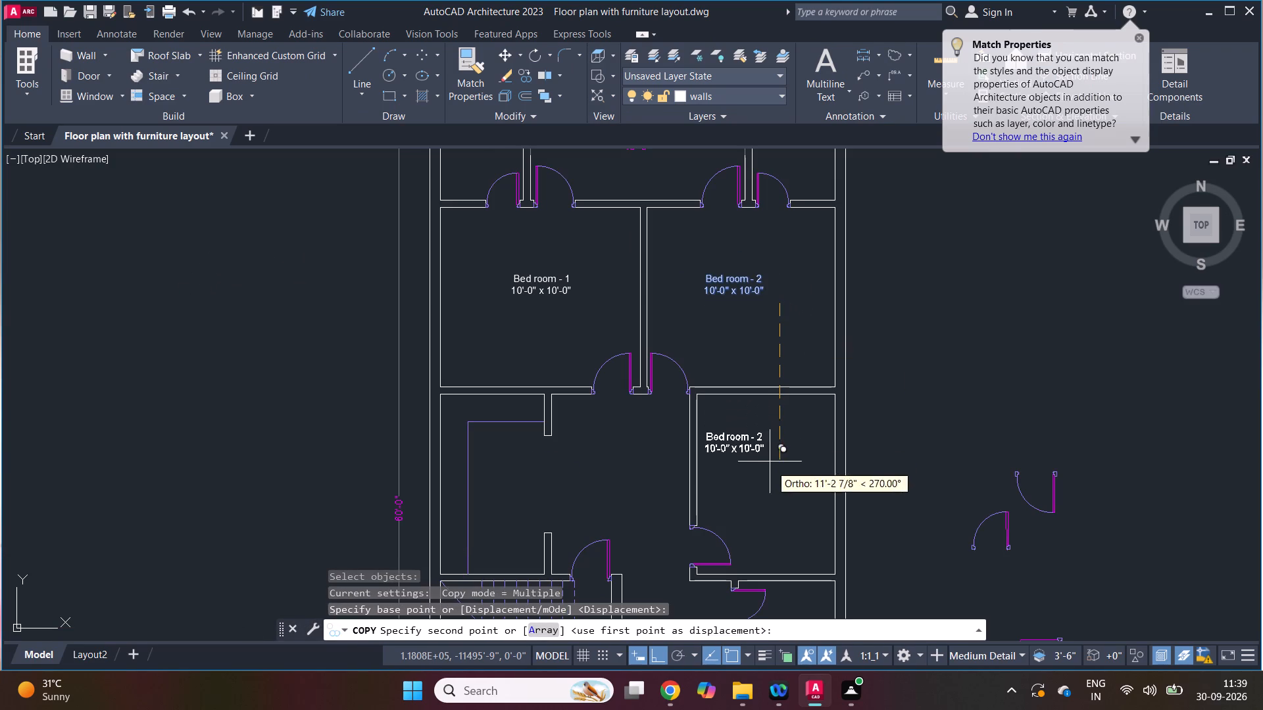
{"action": "left_click", "coordinate": [769, 498]}
{"action": "key", "text": "Escape"}
Move the copied label horizontally to the right, towards the middle of the lower bedroom.
{"action": "scroll", "coordinate": [768, 498], "scroll_direction": "up", "scroll_amount": 2}
{"action": "key", "text": "m"}
{"action": "key", "text": "space"}
{"action": "left_click", "coordinate": [743, 473]}
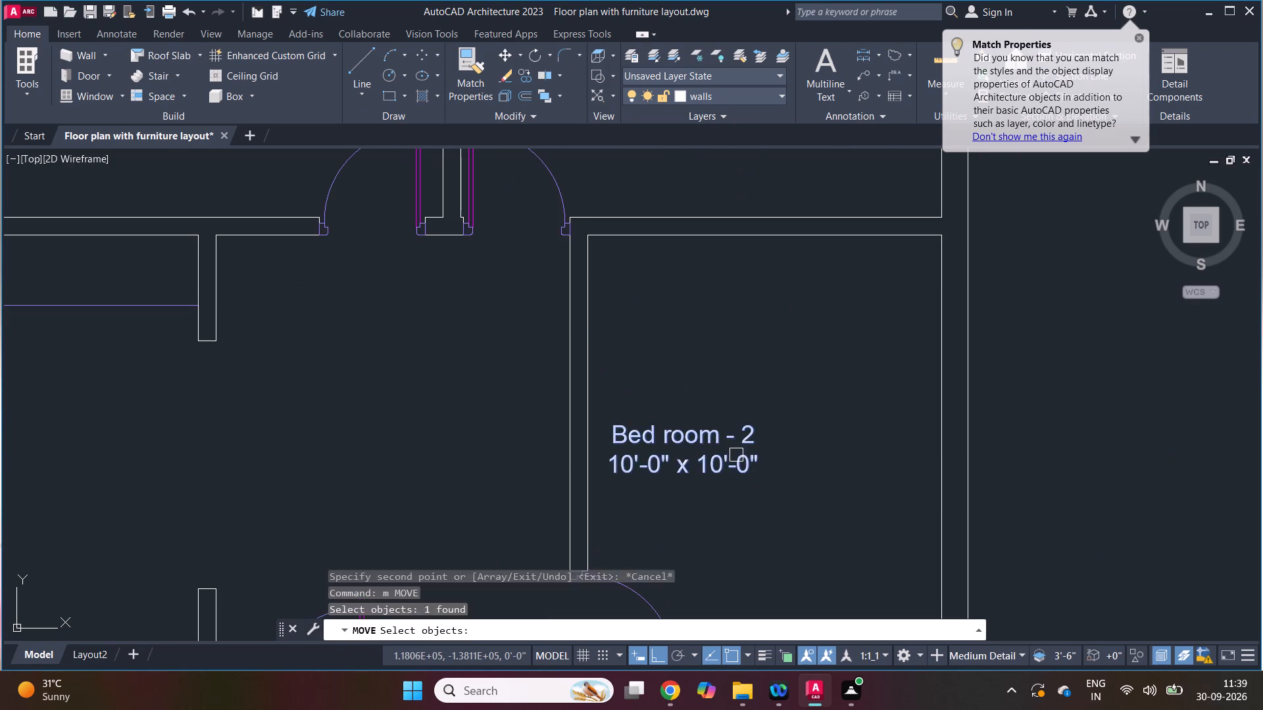
{"action": "key", "text": "space"}
{"action": "left_click_drag", "start_coordinate": [695, 362], "coordinate": [732, 360]}
{"action": "left_click", "coordinate": [759, 354]}
{"action": "key", "text": "Escape"}
Change the room number in the lower bedroom's label so it reads "Bed room - 3".
{"action": "key", "text": "e"}
{"action": "key", "text": "d"}
{"action": "key", "text": "space"}
{"action": "left_click", "coordinate": [762, 440]}
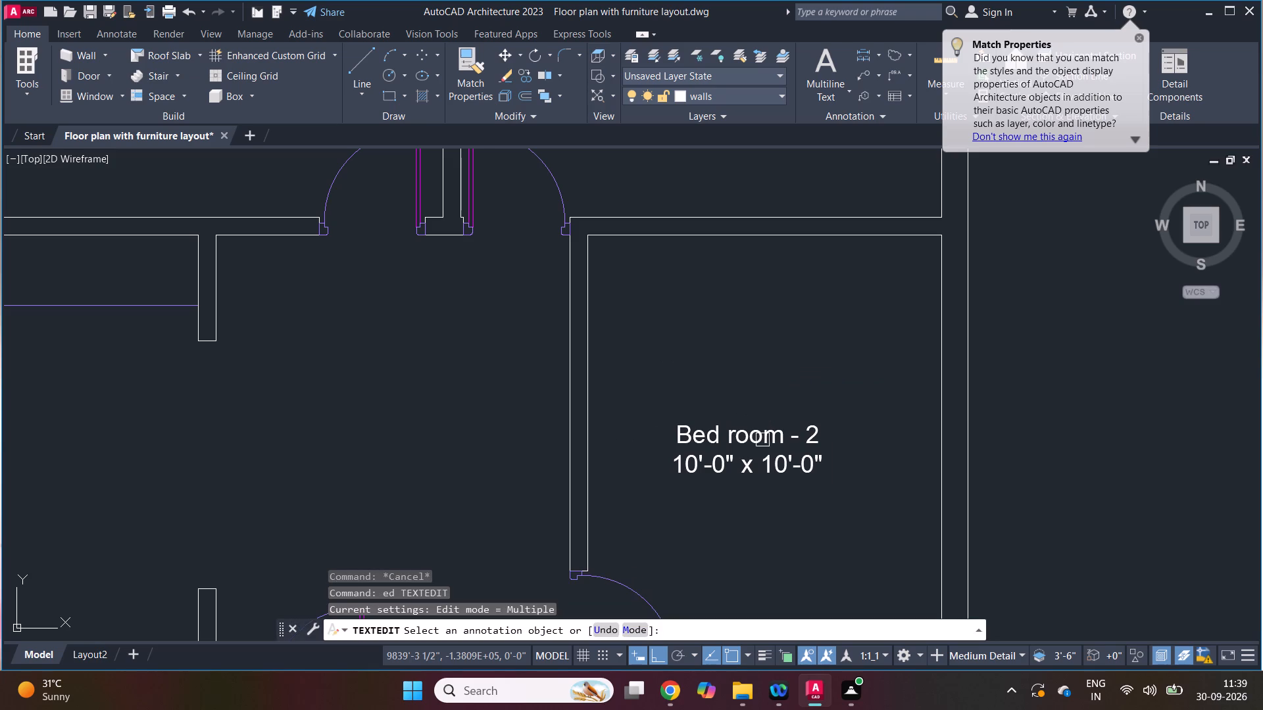
{"action": "left_click_drag", "start_coordinate": [810, 432], "coordinate": [816, 435]}
{"action": "key", "text": "3"}
{"action": "left_click", "coordinate": [802, 337]}
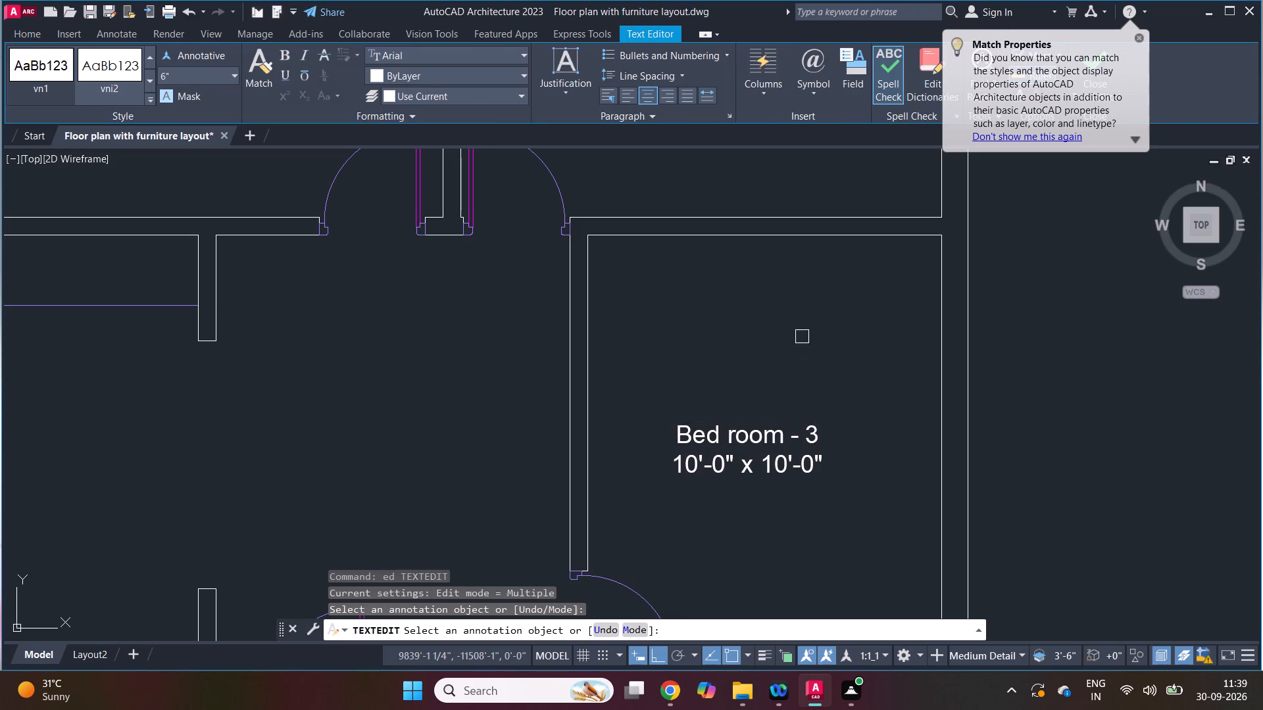
{"action": "key", "text": "Escape"}
Check the room names and label layout in the reference PDF, then return to the floor plan drawing.
{"action": "left_click", "coordinate": [664, 694]}
{"action": "scroll", "coordinate": [697, 570], "scroll_direction": "down", "scroll_amount": 4}
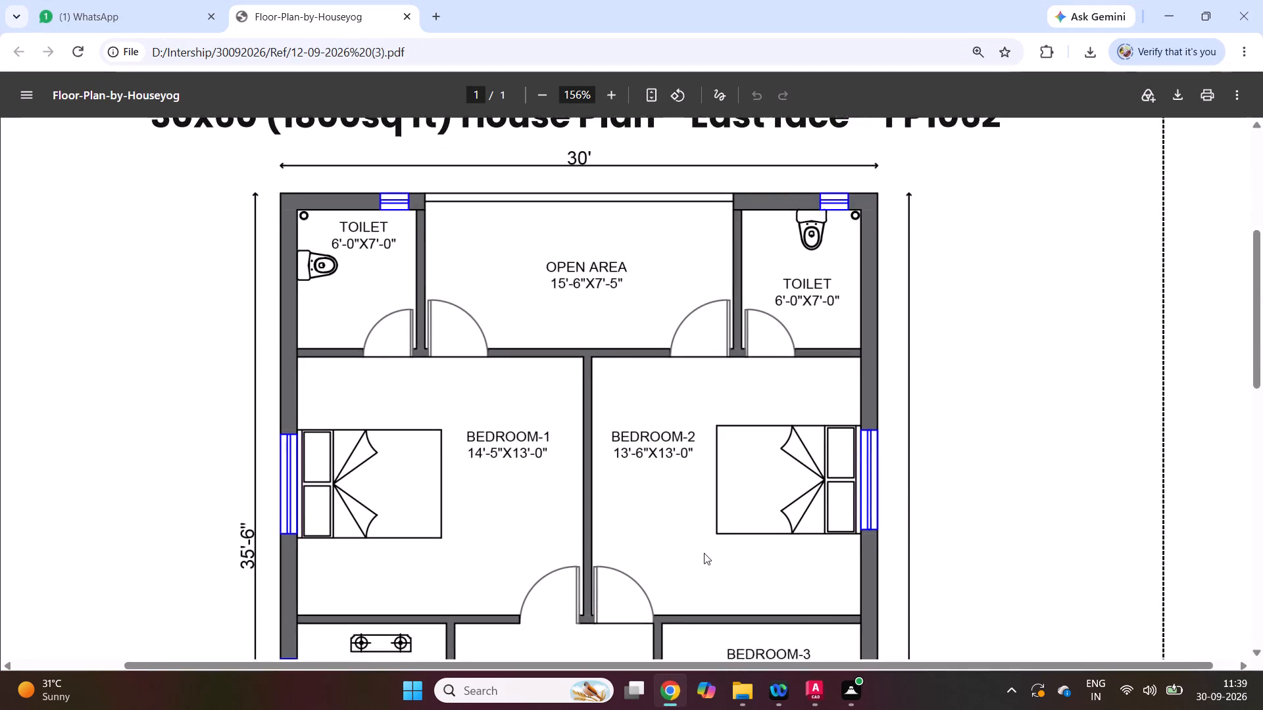
{"action": "scroll", "coordinate": [706, 548], "scroll_direction": "down", "scroll_amount": 2}
{"action": "scroll", "coordinate": [706, 548], "scroll_direction": "up", "scroll_amount": 2}
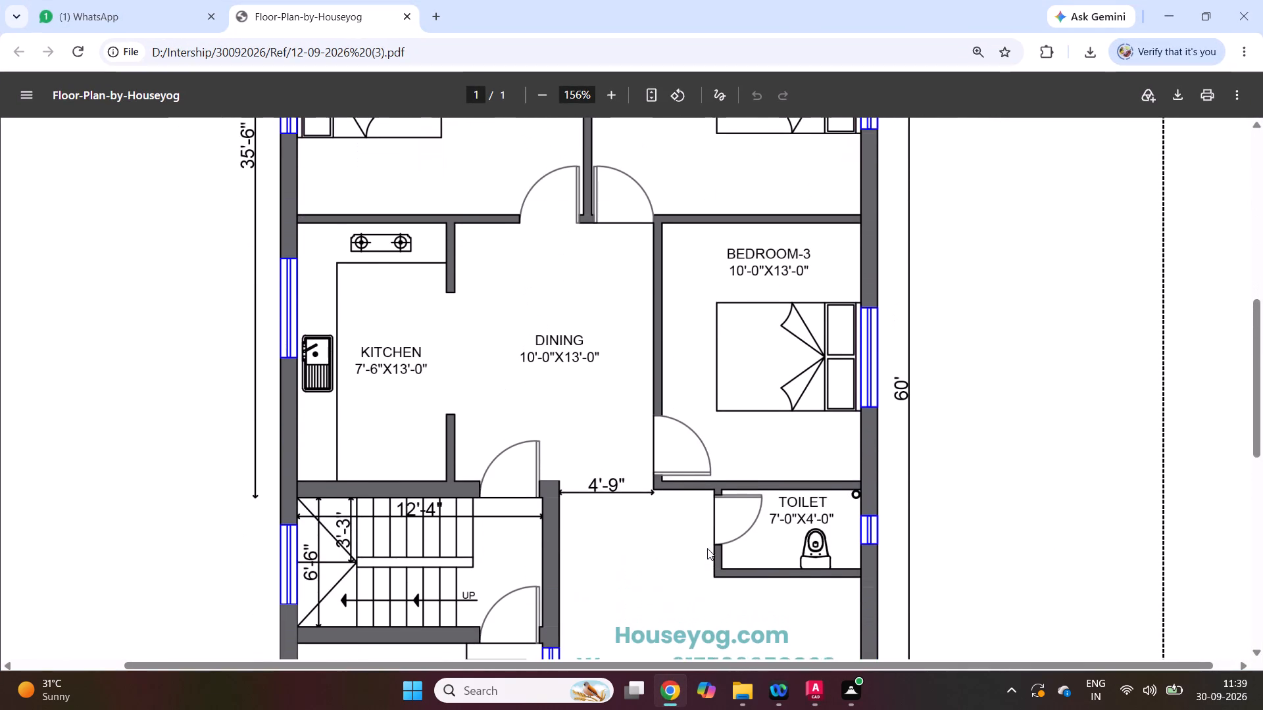
{"action": "scroll", "coordinate": [707, 548], "scroll_direction": "up", "scroll_amount": 2}
{"action": "left_click", "coordinate": [674, 691]}
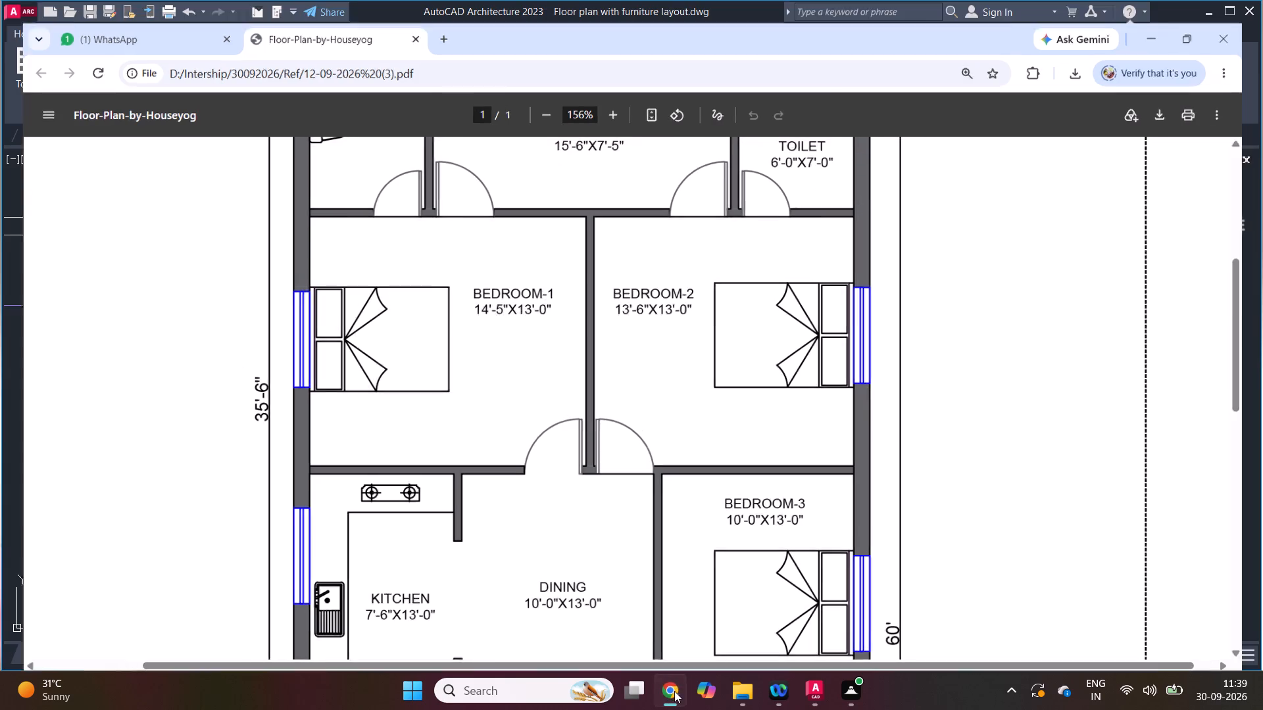
Set the text height of the whole Bed room - 1 label to 5".
{"action": "scroll", "coordinate": [683, 475], "scroll_direction": "down", "scroll_amount": 3}
{"action": "scroll", "coordinate": [553, 339], "scroll_direction": "up", "scroll_amount": 3}
{"action": "key", "text": "e"}
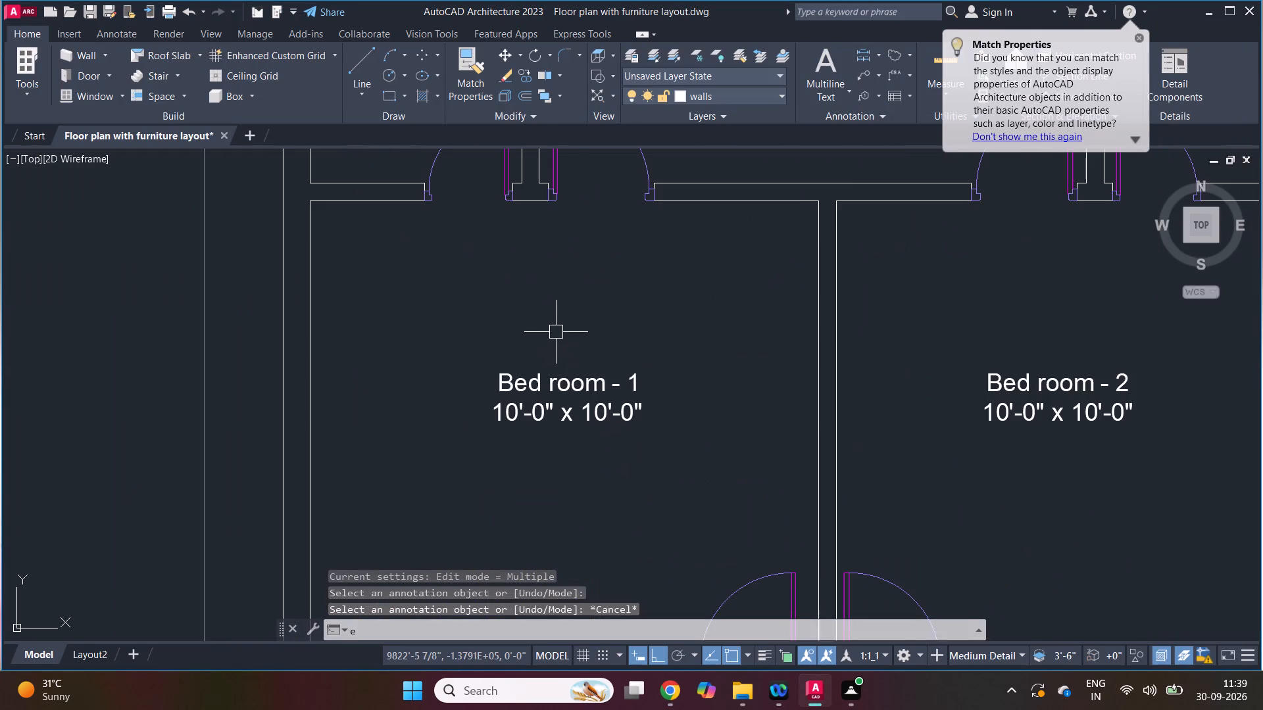
{"action": "key", "text": "d"}
{"action": "key", "text": "space"}
{"action": "left_click", "coordinate": [569, 392]}
{"action": "key", "text": "ctrl+a"}
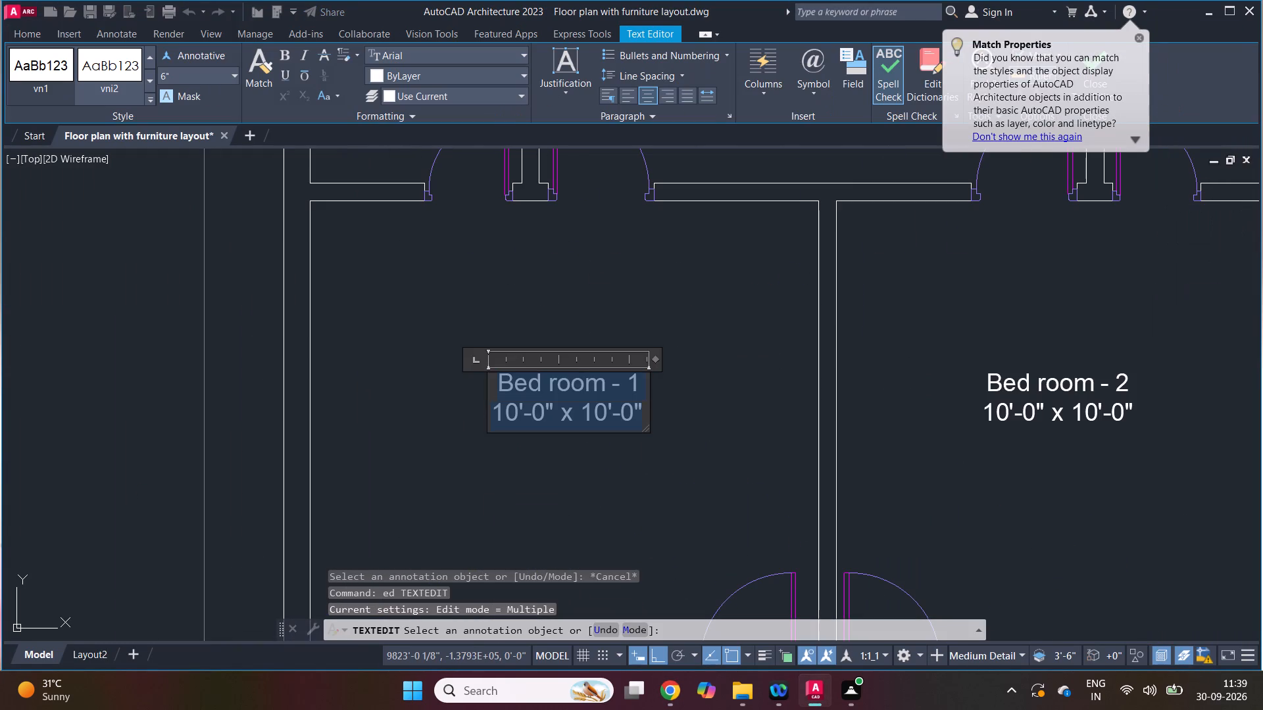
{"action": "left_click", "coordinate": [180, 78]}
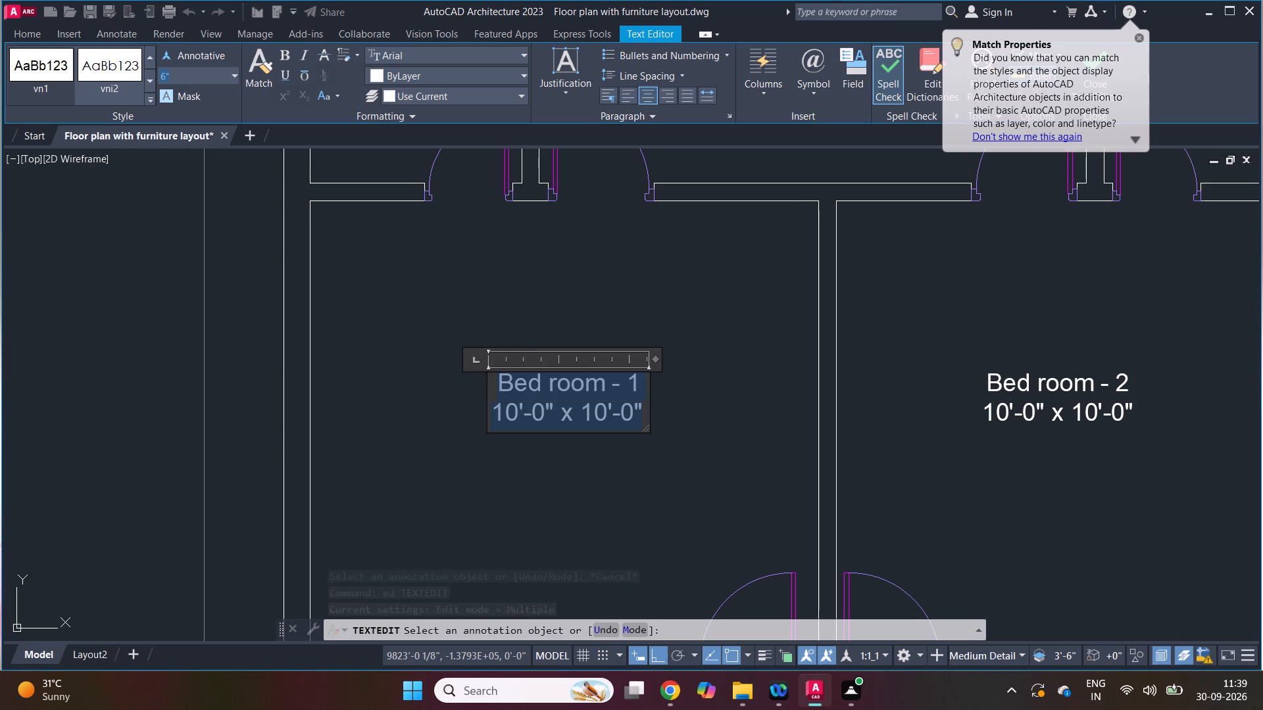
{"action": "key", "text": "Return"}
{"action": "left_click", "coordinate": [166, 74]}
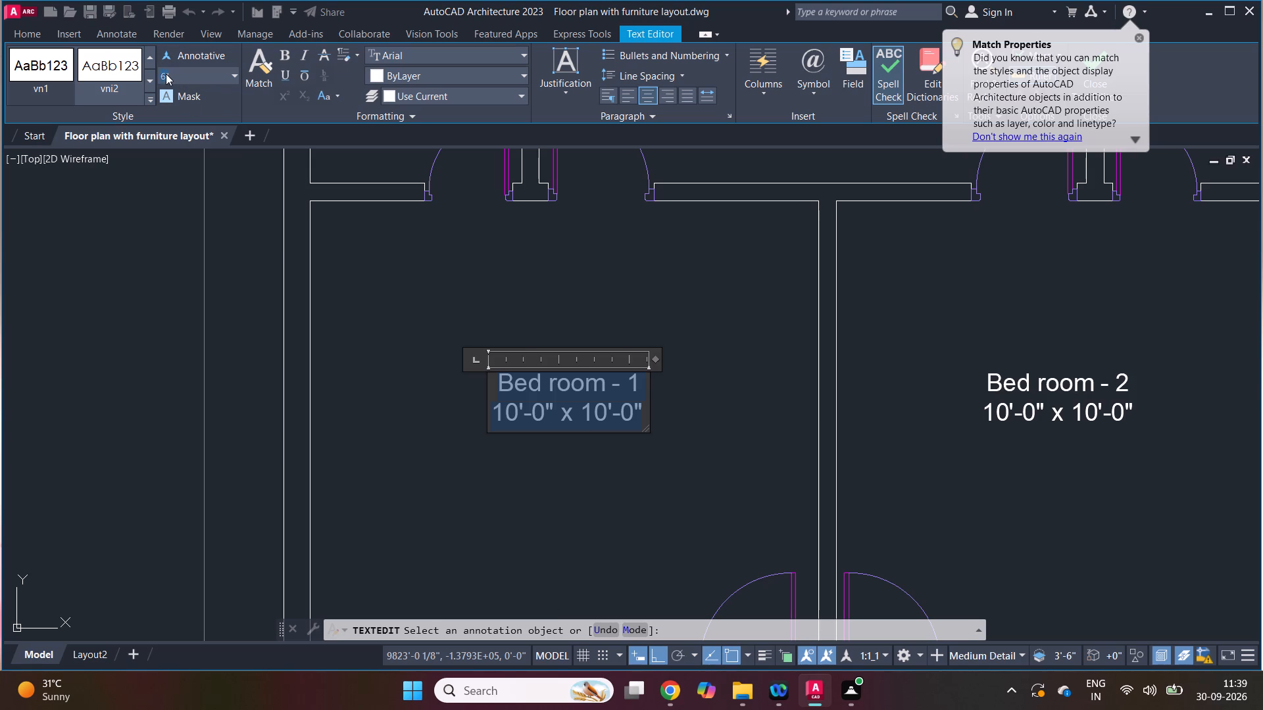
{"action": "key", "text": "5"}
{"action": "key", "text": "Return"}
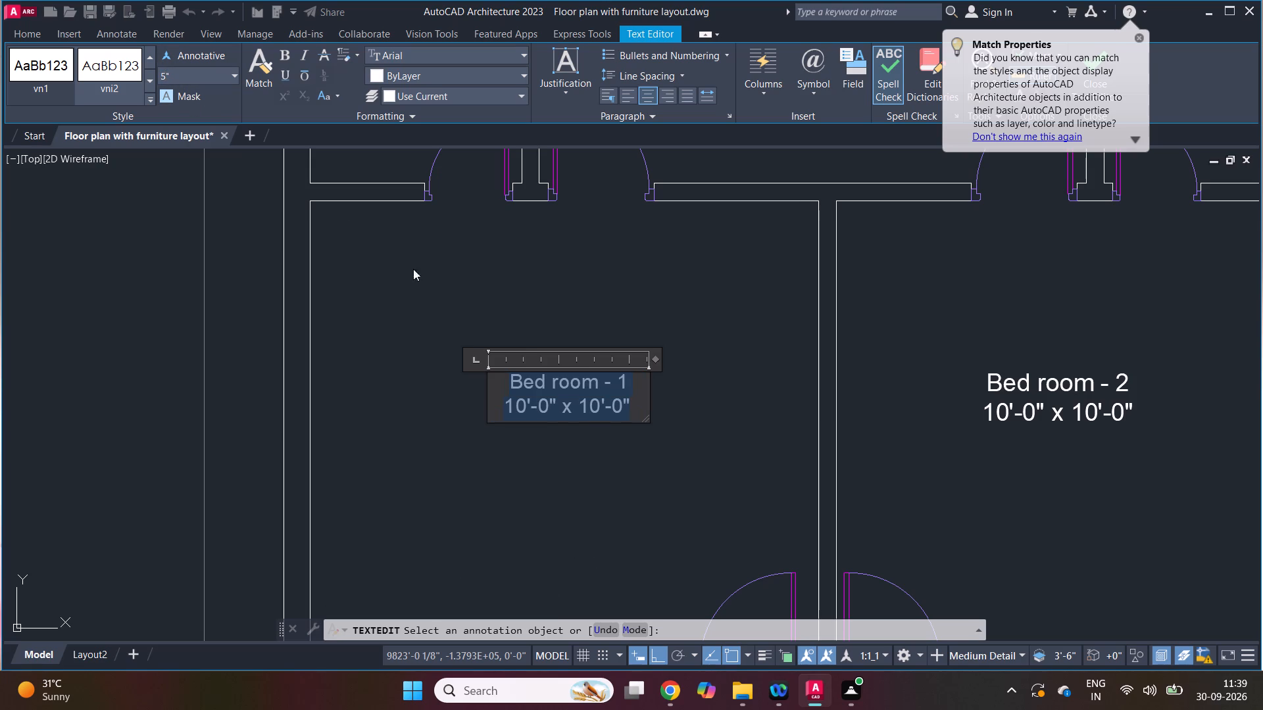
{"action": "left_click_drag", "start_coordinate": [568, 441], "coordinate": [572, 457]}
{"action": "key", "text": "Escape"}
Match the Bed room - 1 label's properties onto the Bed room - 2 and Bed room - 3 labels.
{"action": "scroll", "coordinate": [555, 401], "scroll_direction": "down", "scroll_amount": 2}
{"action": "key", "text": "m"}
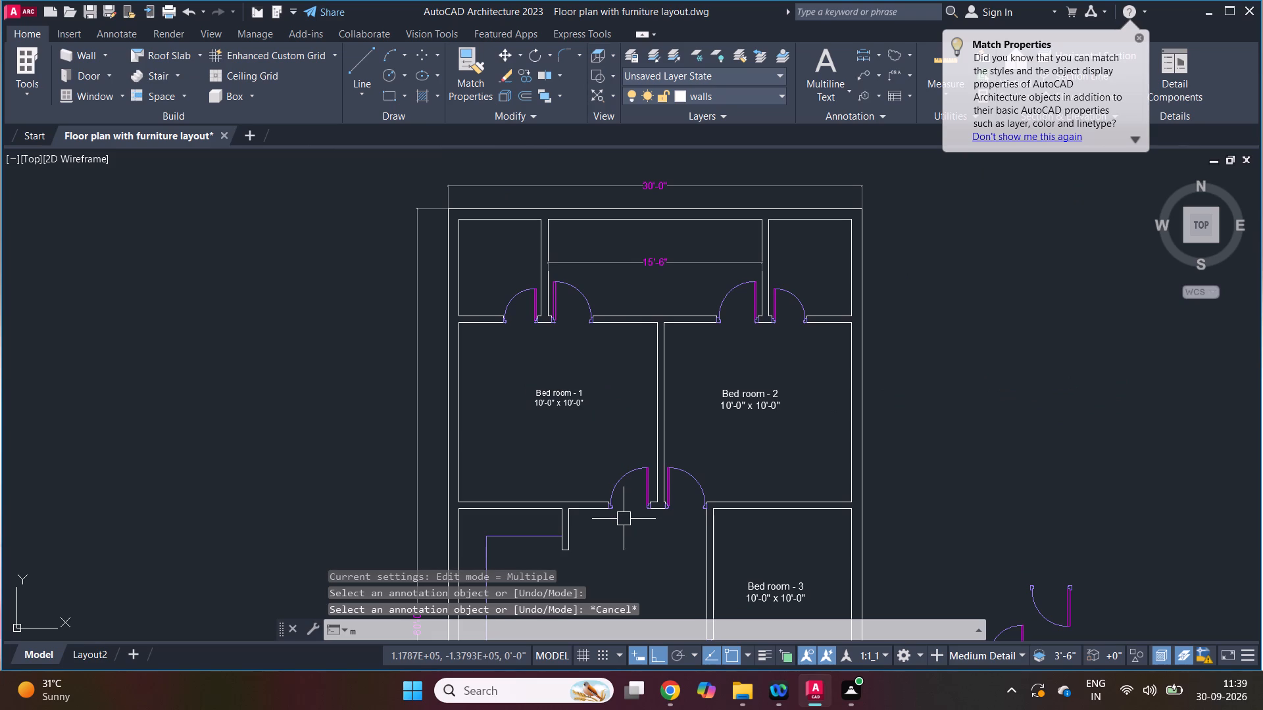
{"action": "key", "text": "a"}
{"action": "key", "text": "space"}
{"action": "left_click", "coordinate": [567, 396]}
{"action": "left_click", "coordinate": [739, 412]}
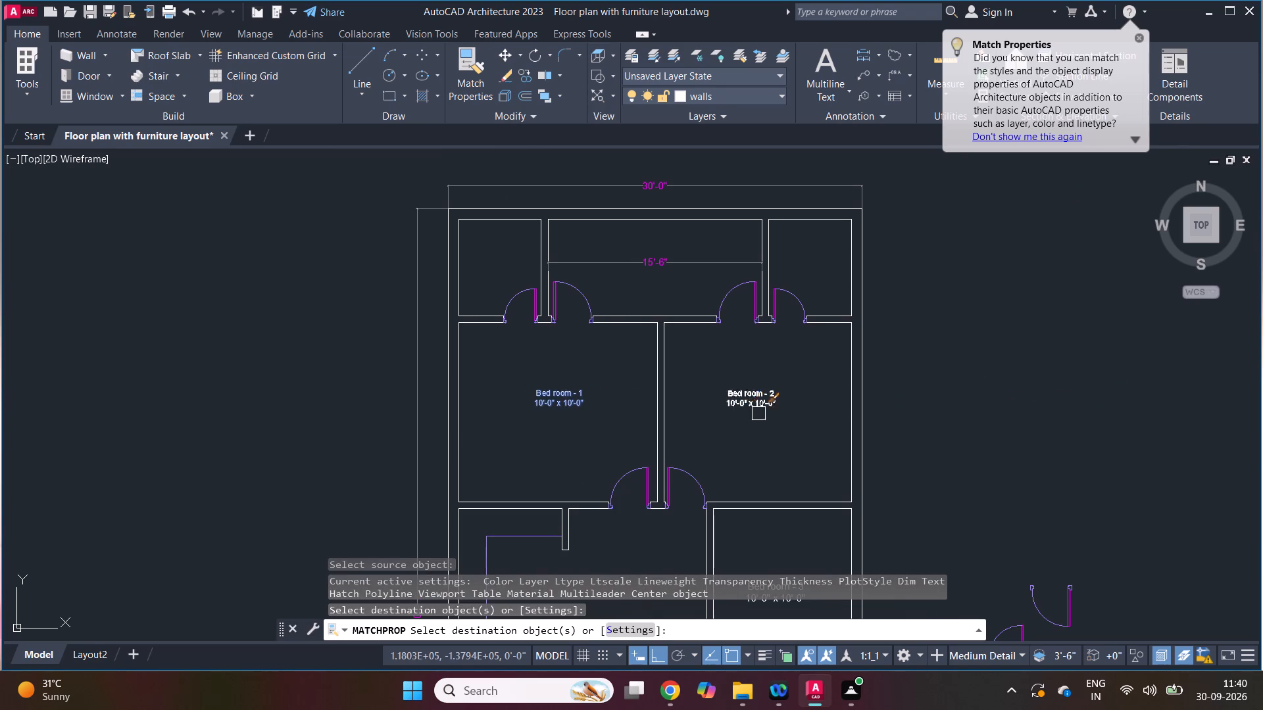
{"action": "scroll", "coordinate": [770, 416], "scroll_direction": "down", "scroll_amount": 2}
{"action": "scroll", "coordinate": [771, 485], "scroll_direction": "up", "scroll_amount": 1}
{"action": "left_click", "coordinate": [771, 492]}
{"action": "key", "text": "Escape"}
{"action": "key", "text": "Escape"}
{"action": "scroll", "coordinate": [640, 352], "scroll_direction": "up", "scroll_amount": 2}
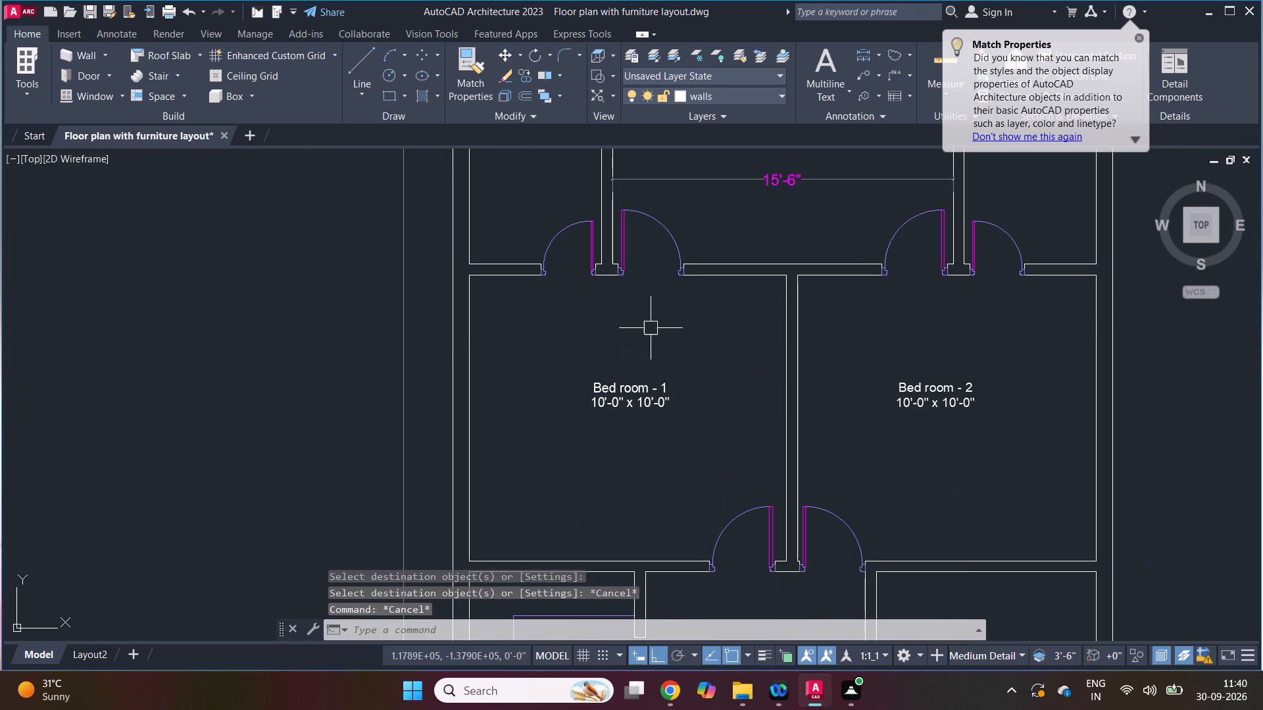
Copy the Bed room - 1 label straight up to beside the small top-left room of the plan.
{"action": "key", "text": "c"}
{"action": "key", "text": "p"}
{"action": "key", "text": "space"}
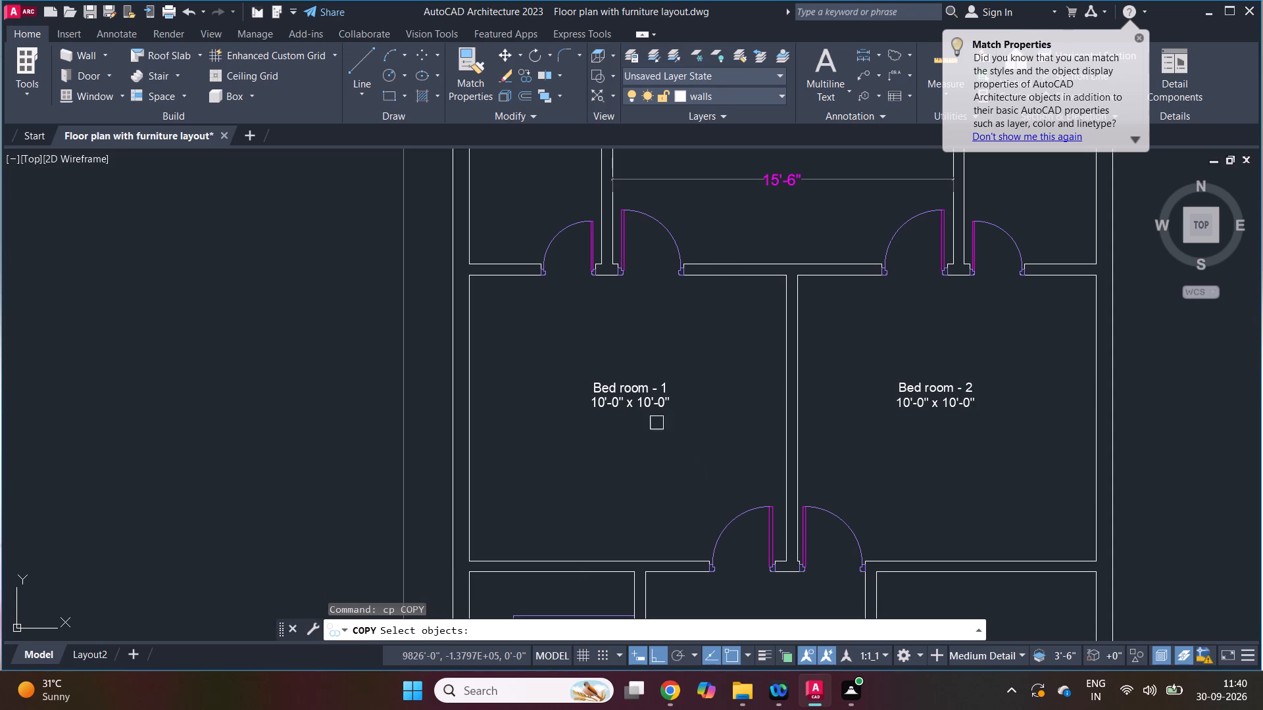
{"action": "left_click", "coordinate": [641, 390]}
{"action": "key", "text": "space"}
{"action": "left_click", "coordinate": [643, 420]}
{"action": "scroll", "coordinate": [634, 459], "scroll_direction": "down", "scroll_amount": 2}
{"action": "scroll", "coordinate": [616, 366], "scroll_direction": "up", "scroll_amount": 3}
{"action": "left_click", "coordinate": [601, 343]}
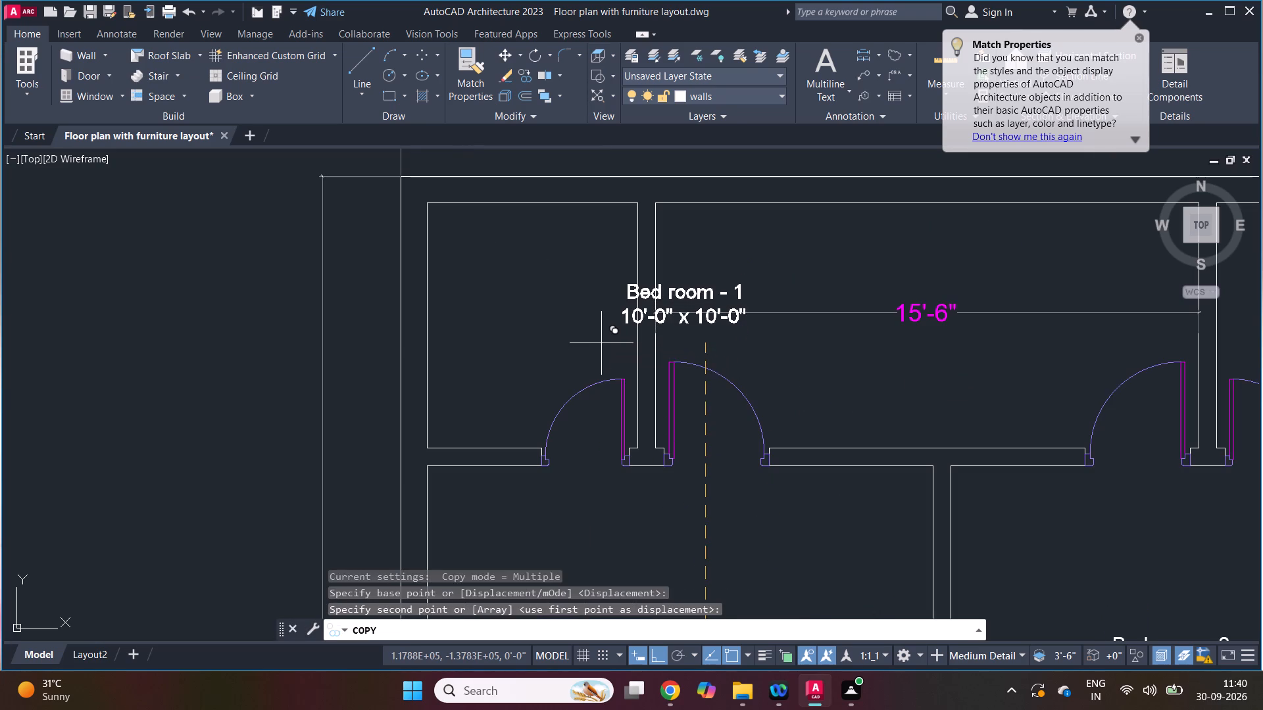
{"action": "key", "text": "Escape"}
Move the copied label horizontally left so it sits inside the small top-left room.
{"action": "key", "text": "m"}
{"action": "key", "text": "space"}
{"action": "left_click", "coordinate": [712, 285]}
{"action": "key", "text": "space"}
{"action": "left_click_drag", "start_coordinate": [729, 256], "coordinate": [709, 256]}
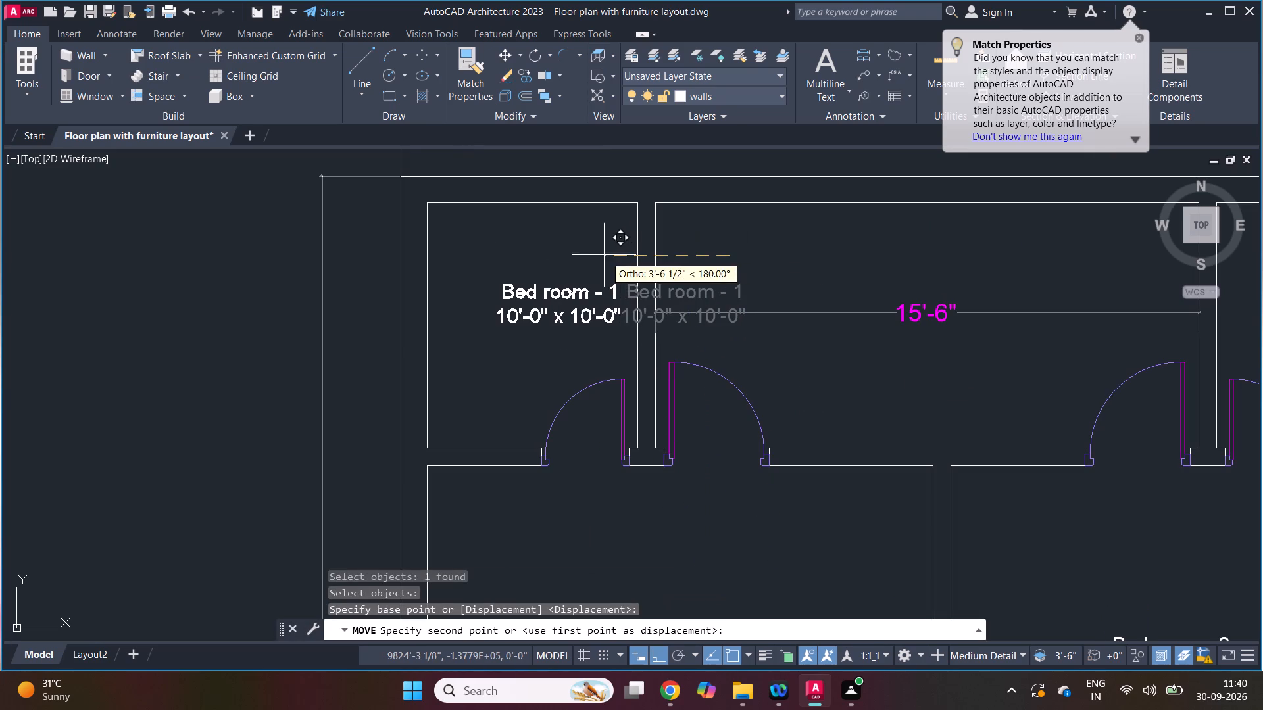
{"action": "left_click", "coordinate": [585, 258]}
{"action": "key", "text": "Escape"}
{"action": "key", "text": "Escape"}
Move the 15'-6" dimension down within the top middle room, clearing space for a room label above it.
{"action": "scroll", "coordinate": [465, 304], "scroll_direction": "down", "scroll_amount": 1}
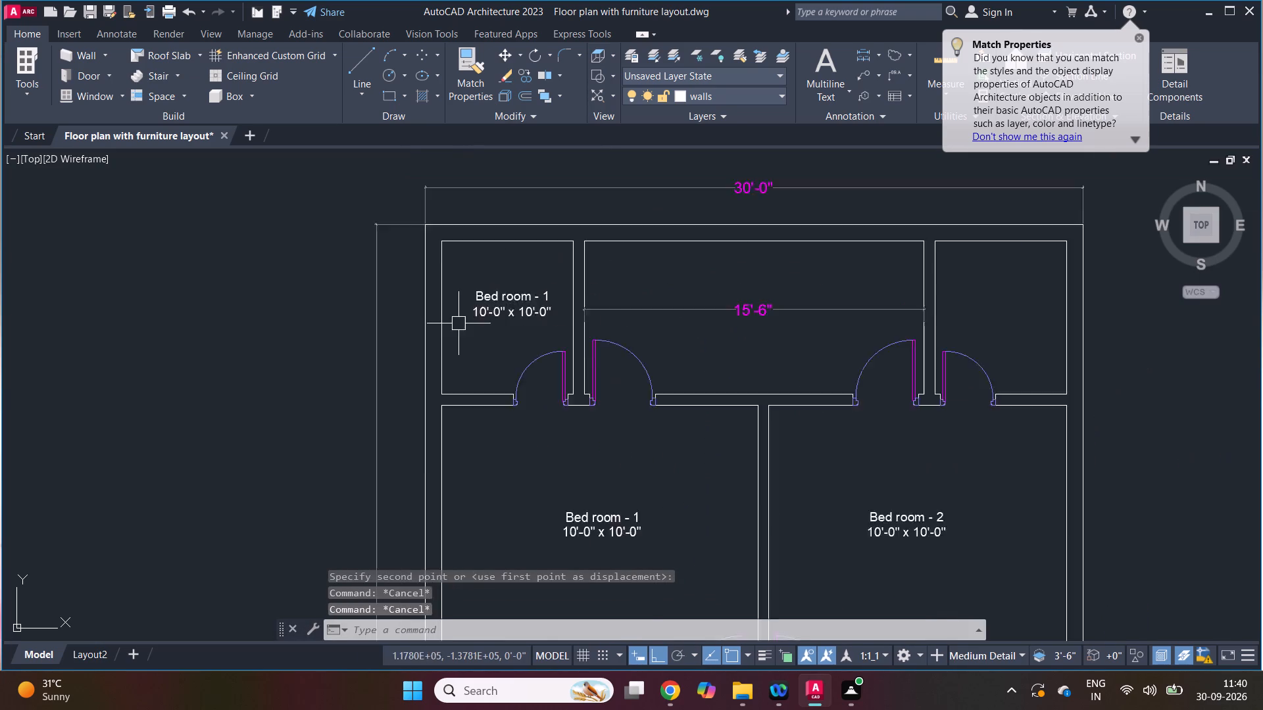
{"action": "scroll", "coordinate": [457, 328], "scroll_direction": "down", "scroll_amount": 2}
{"action": "key", "text": "Escape"}
{"action": "scroll", "coordinate": [554, 330], "scroll_direction": "up", "scroll_amount": 3}
{"action": "key", "text": "m"}
{"action": "key", "text": "space"}
{"action": "left_click", "coordinate": [590, 329]}
{"action": "key", "text": "space"}
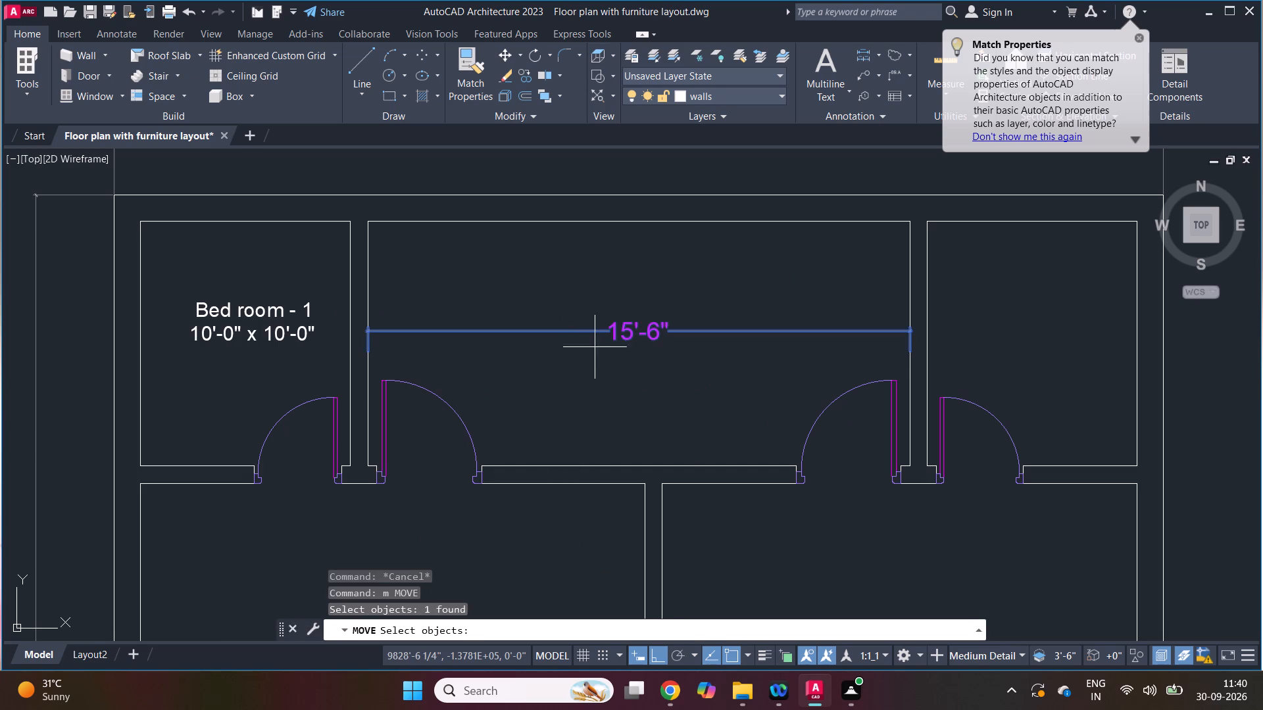
{"action": "left_click_drag", "start_coordinate": [595, 358], "coordinate": [595, 375]}
{"action": "left_click", "coordinate": [597, 422]}
{"action": "key", "text": "Escape"}
Copy the label from the small top-left room horizontally into the top middle room, above the 15'-6" dimension.
{"action": "type", "text": "cp"}
{"action": "key", "text": "space"}
{"action": "left_click", "coordinate": [246, 330]}
{"action": "key", "text": "space"}
{"action": "left_click_drag", "start_coordinate": [255, 356], "coordinate": [272, 360]}
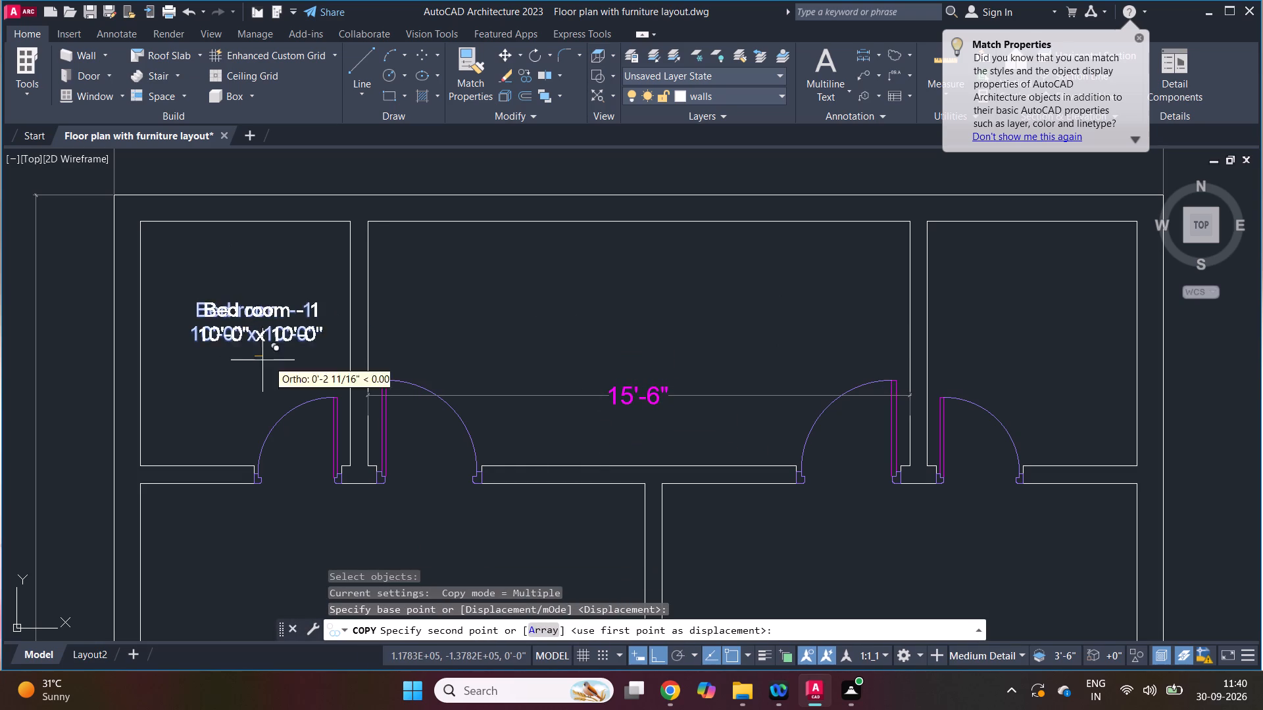
{"action": "left_click_drag", "start_coordinate": [272, 360], "coordinate": [292, 360]}
{"action": "left_click", "coordinate": [612, 359]}
{"action": "key", "text": "Escape"}
{"action": "key", "text": "Escape"}
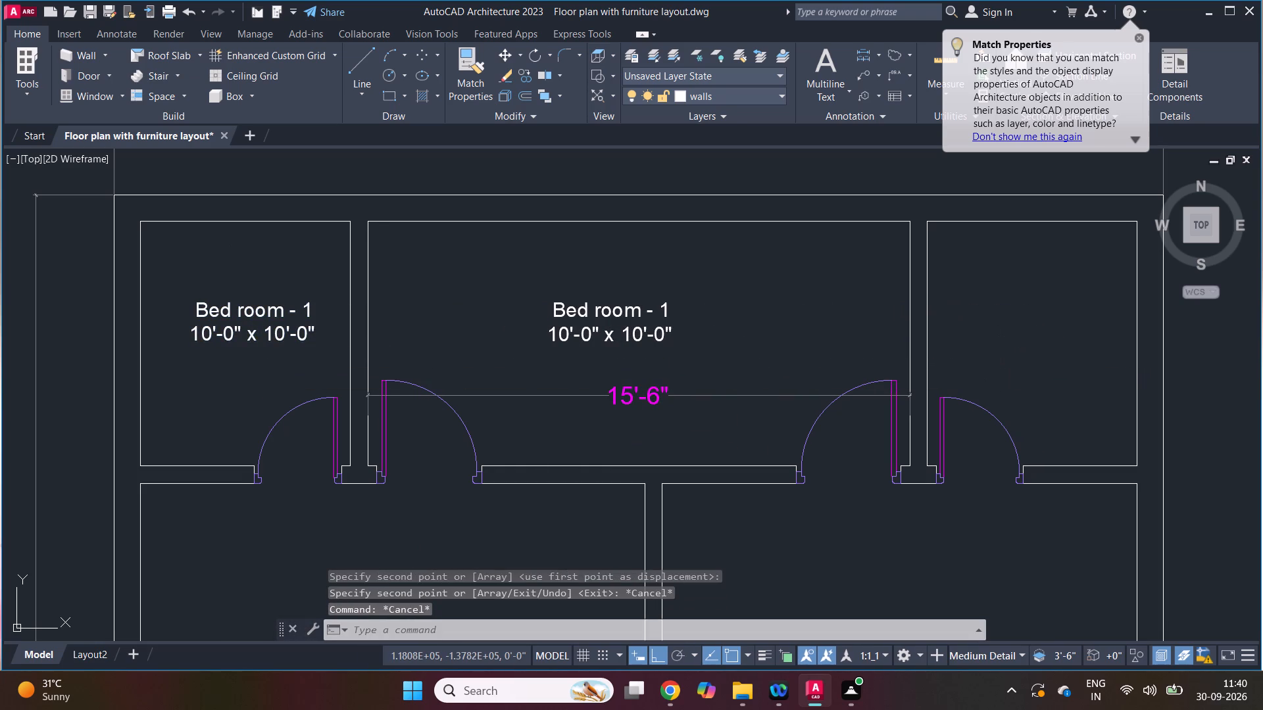
Check the top rooms' names in the reference PDF and change the top-left room label's name line to Toilet.
{"action": "scroll", "coordinate": [731, 358], "scroll_direction": "down", "scroll_amount": 1}
{"action": "scroll", "coordinate": [421, 343], "scroll_direction": "up", "scroll_amount": 1}
{"action": "scroll", "coordinate": [371, 326], "scroll_direction": "up", "scroll_amount": 2}
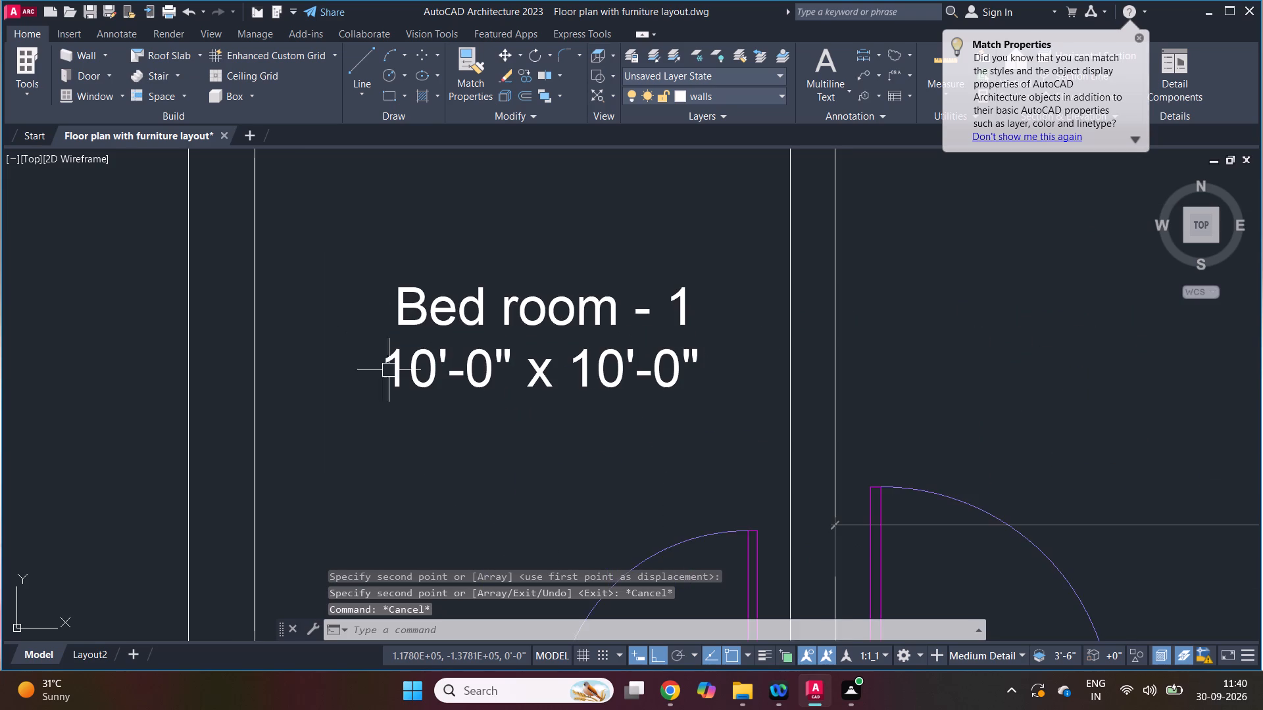
{"action": "left_click", "coordinate": [670, 690]}
{"action": "scroll", "coordinate": [656, 663], "scroll_direction": "up", "scroll_amount": 3}
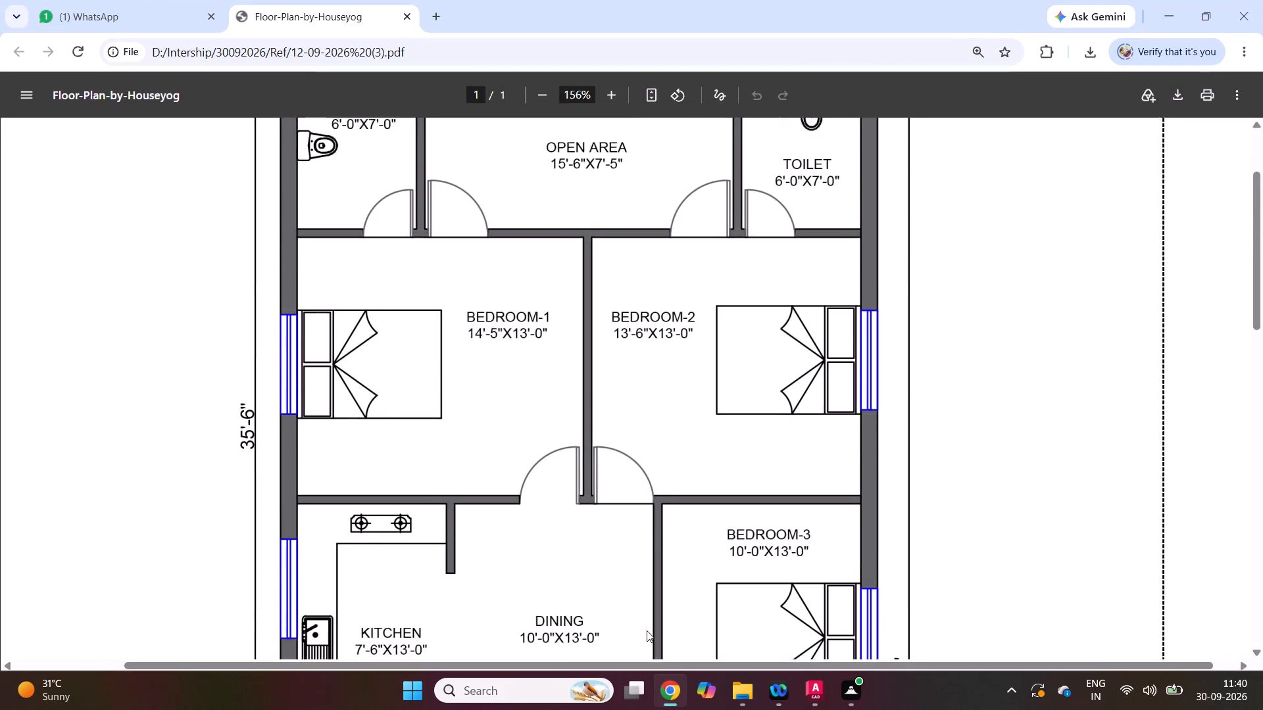
{"action": "left_click", "coordinate": [669, 692]}
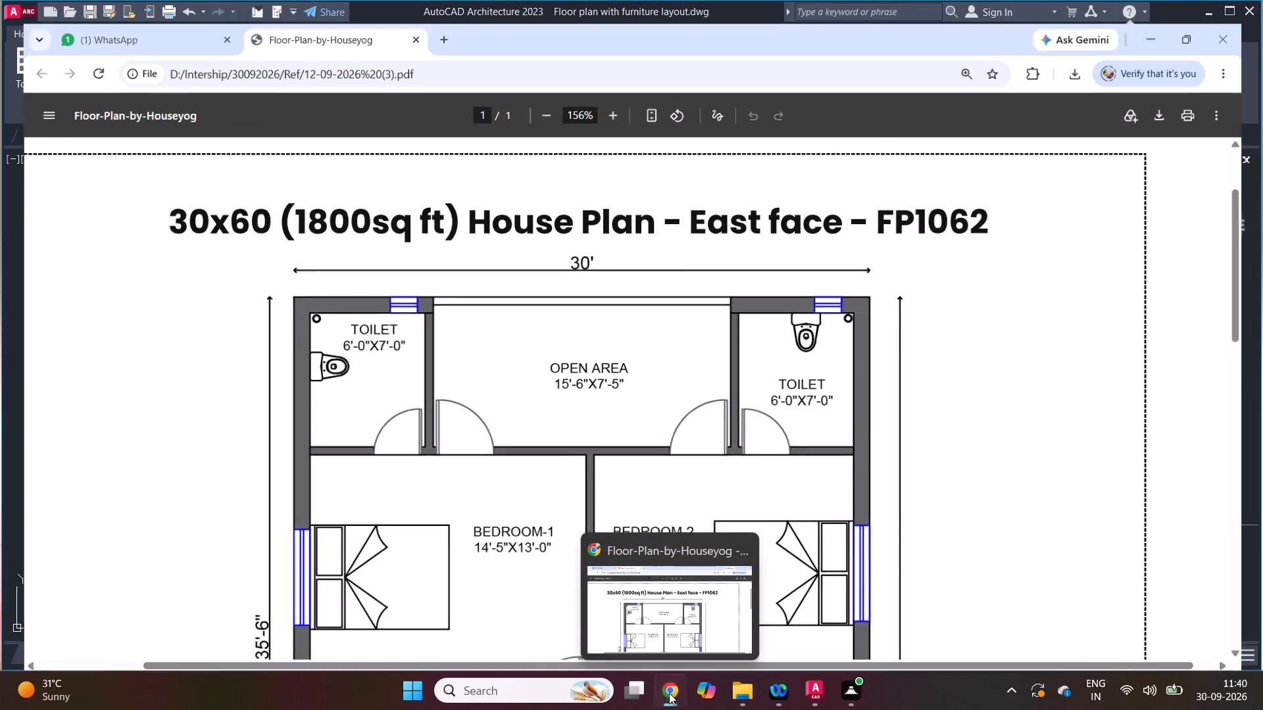
{"action": "key", "text": "e"}
{"action": "key", "text": "d"}
{"action": "key", "text": "space"}
{"action": "left_click", "coordinate": [515, 317]}
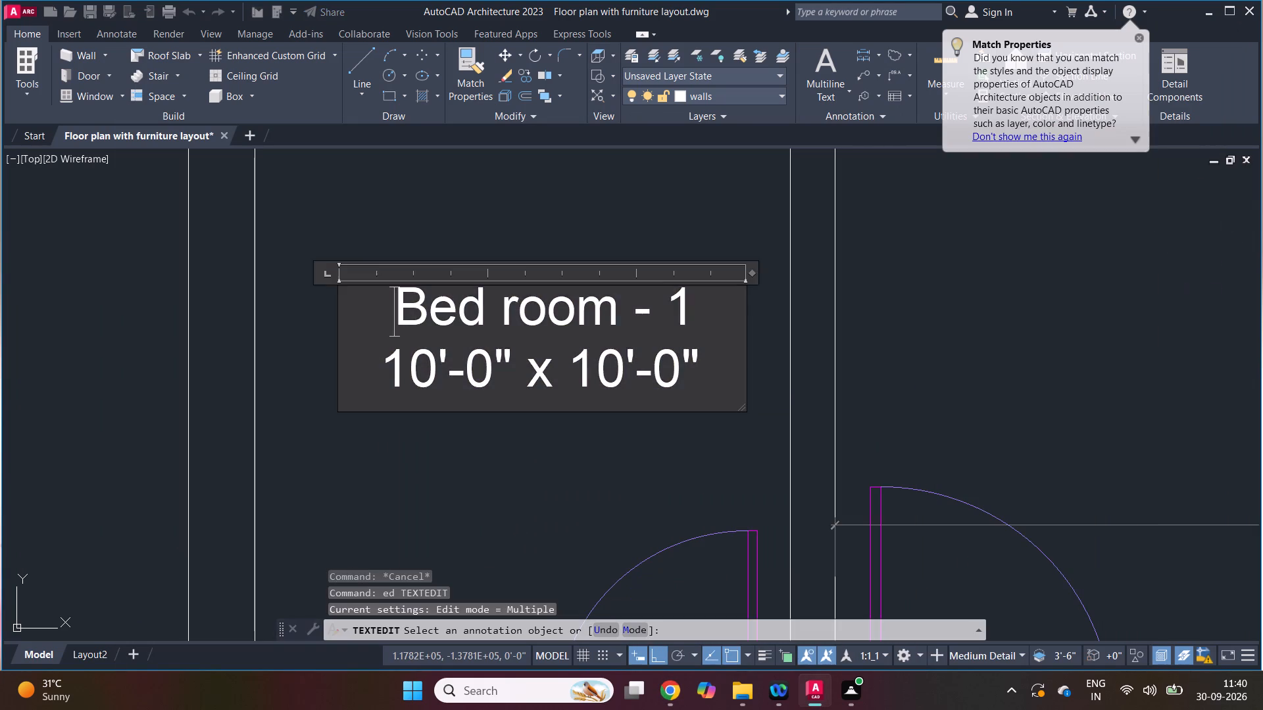
{"action": "left_click_drag", "start_coordinate": [398, 312], "coordinate": [722, 312]}
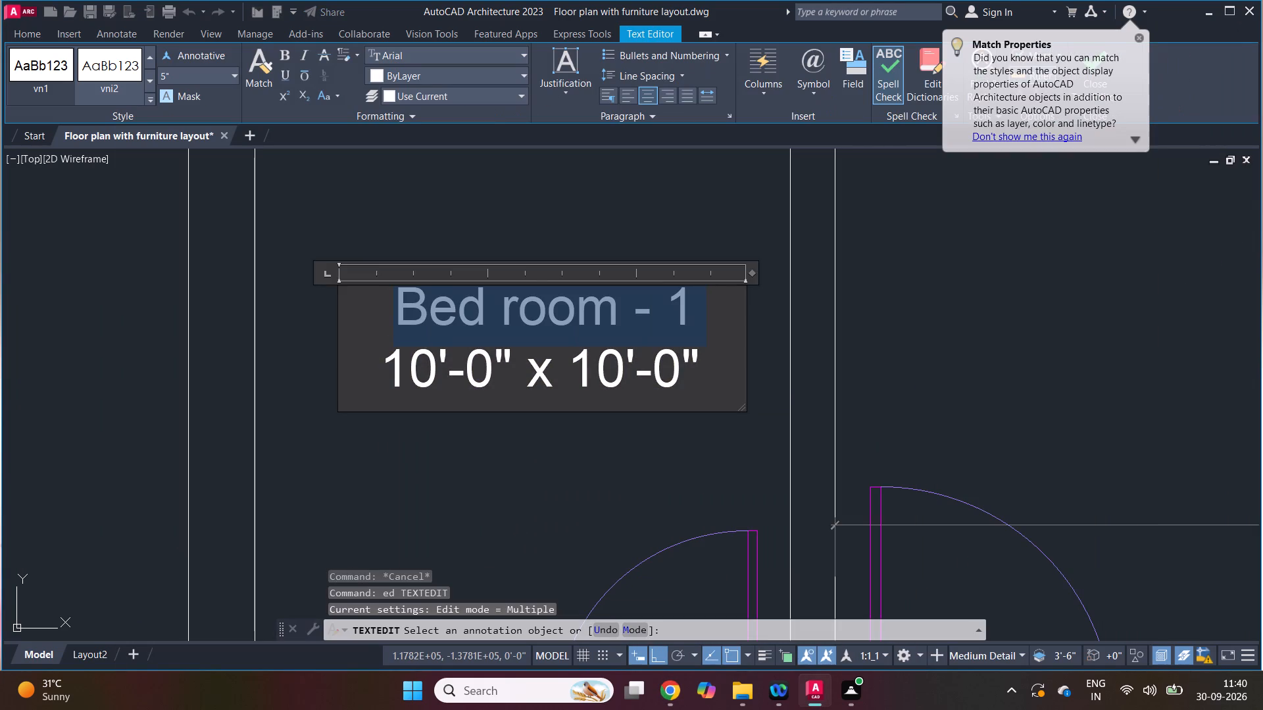
{"action": "key", "text": "shift+t"}
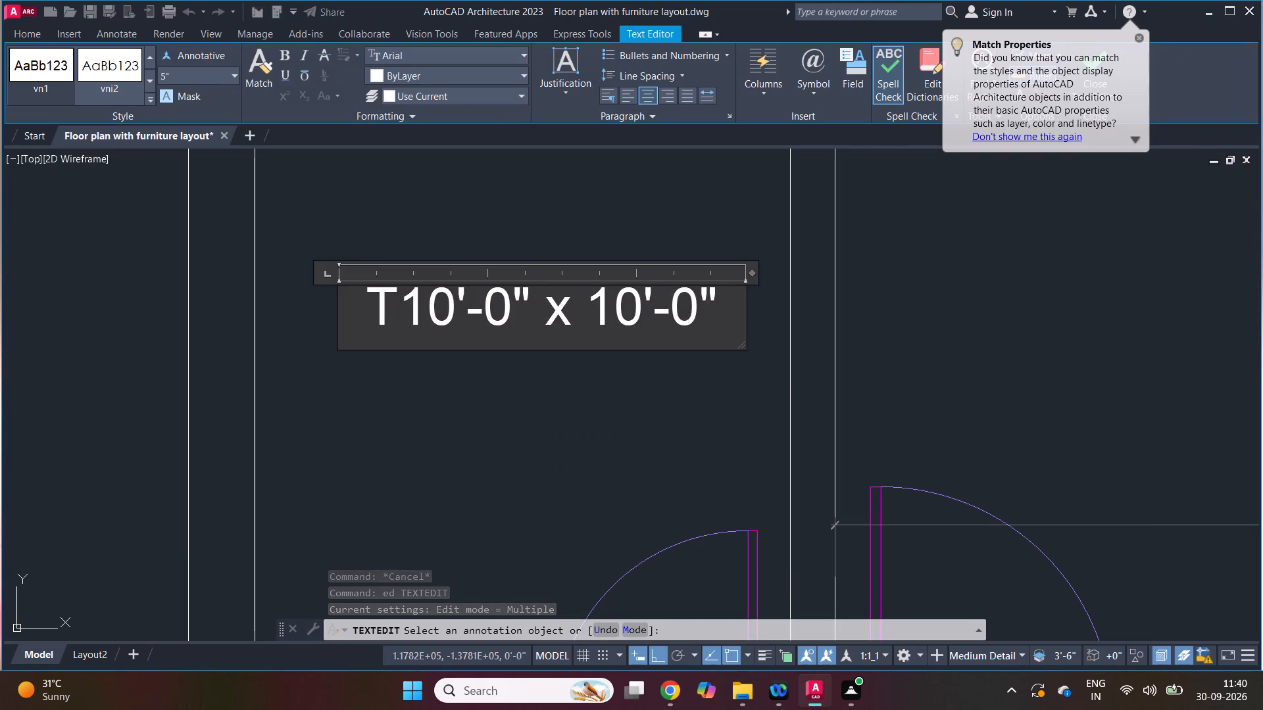
{"action": "type", "text": "oile"}
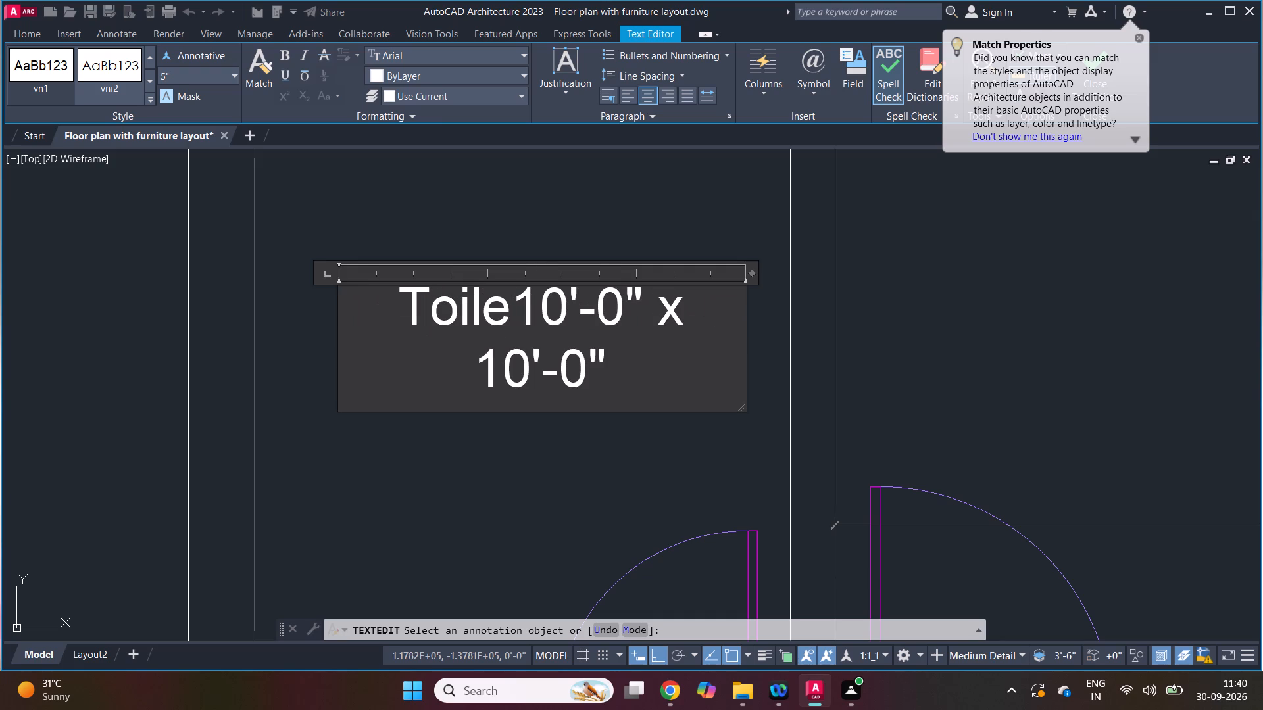
{"action": "key", "text": "t"}
{"action": "key", "text": "Return"}
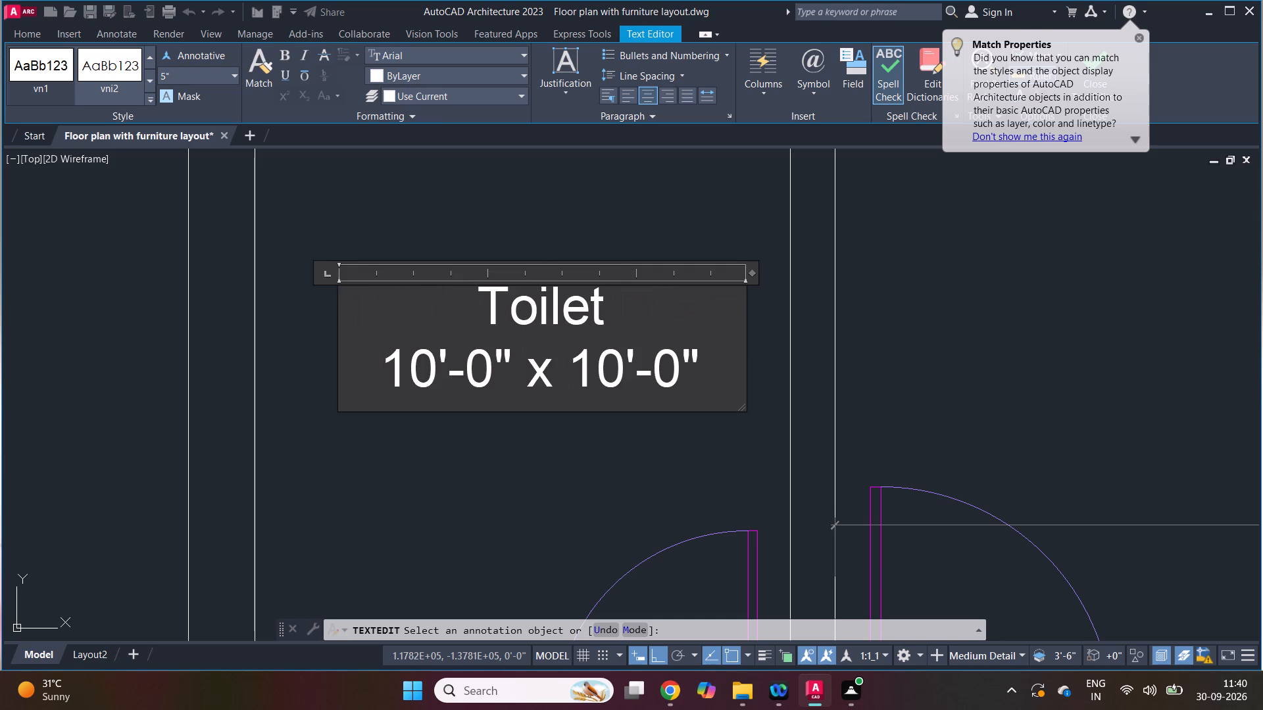
{"action": "left_click", "coordinate": [637, 471]}
{"action": "scroll", "coordinate": [445, 443], "scroll_direction": "down", "scroll_amount": 3}
{"action": "key", "text": "Escape"}
Change the name line of the top middle room's label to Open area.
{"action": "scroll", "coordinate": [705, 444], "scroll_direction": "up", "scroll_amount": 2}
{"action": "key", "text": "e"}
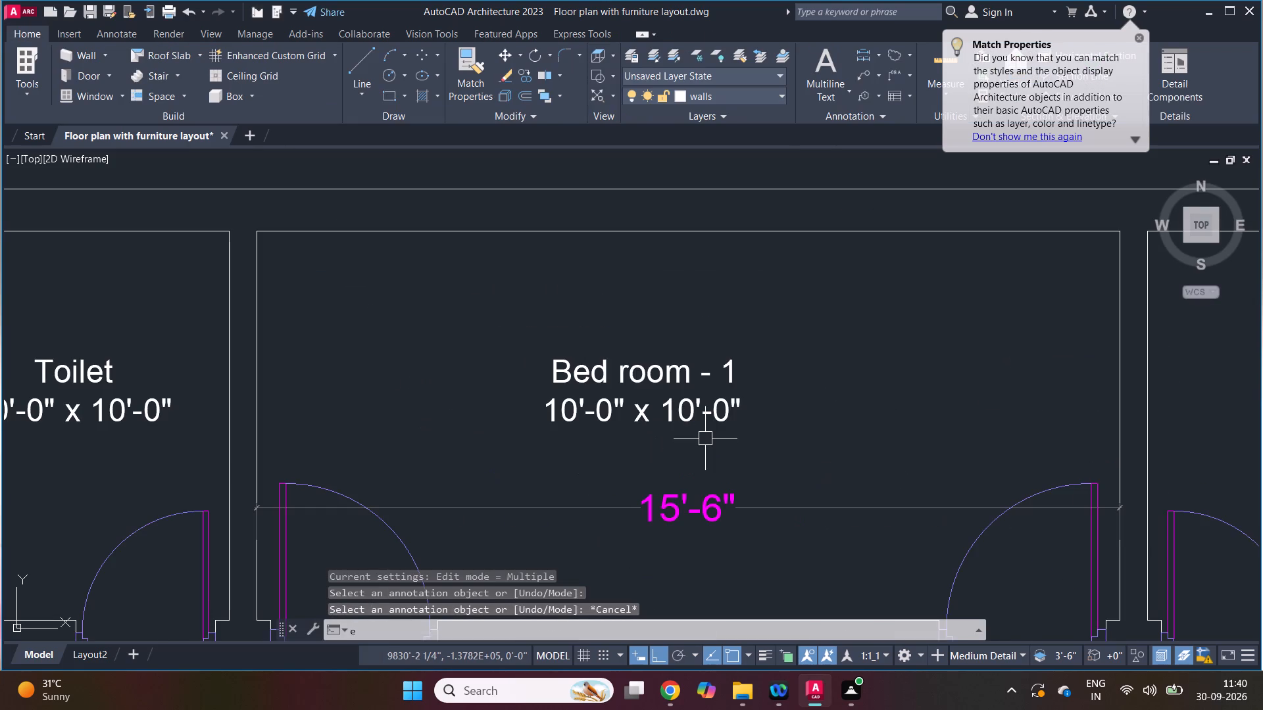
{"action": "key", "text": "d"}
{"action": "key", "text": "space"}
{"action": "left_click", "coordinate": [685, 406]}
{"action": "left_click_drag", "start_coordinate": [741, 373], "coordinate": [545, 371]}
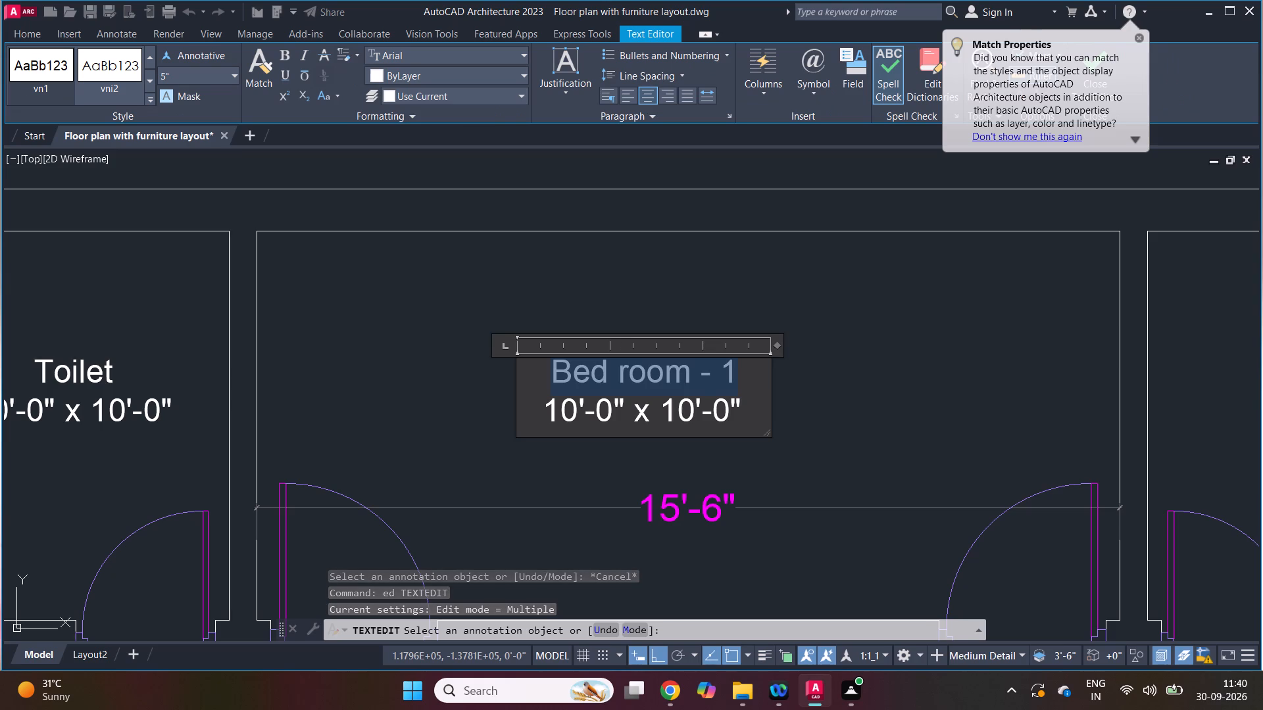
{"action": "key", "text": "shift+o"}
{"action": "key", "text": "p"}
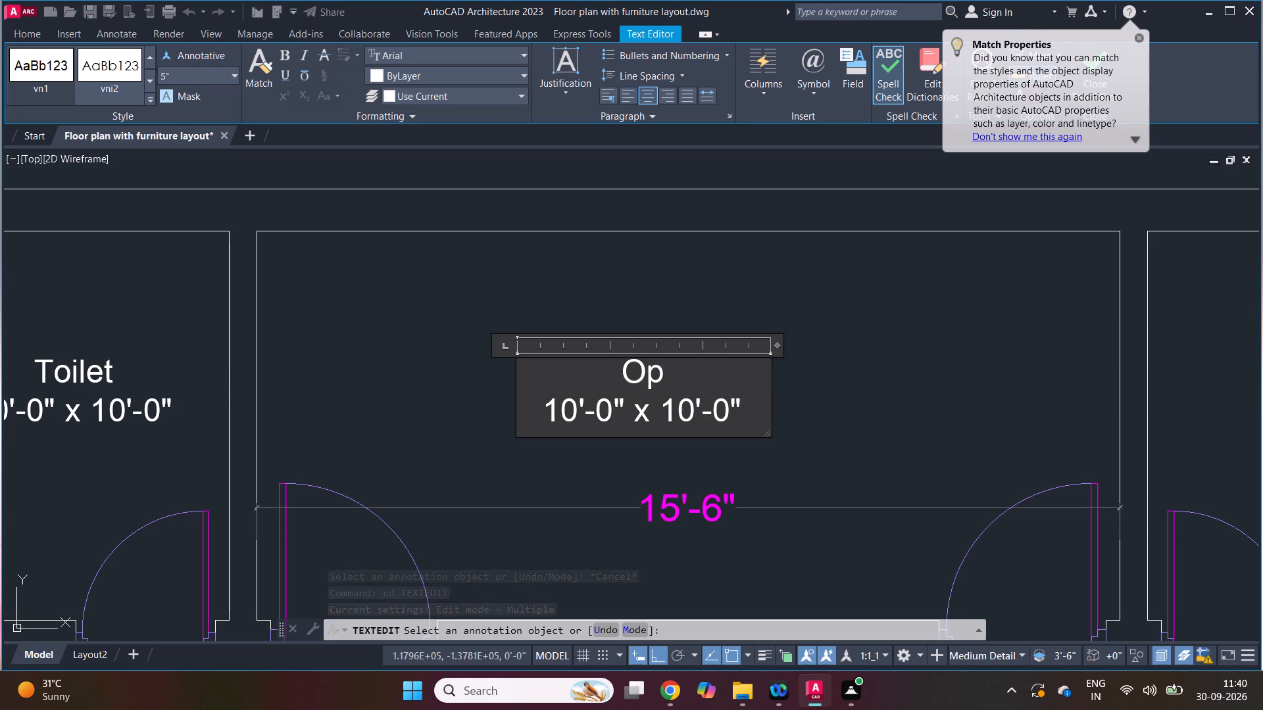
{"action": "key", "text": "e"}
{"action": "type", "text": "n"}
{"action": "key", "text": "space"}
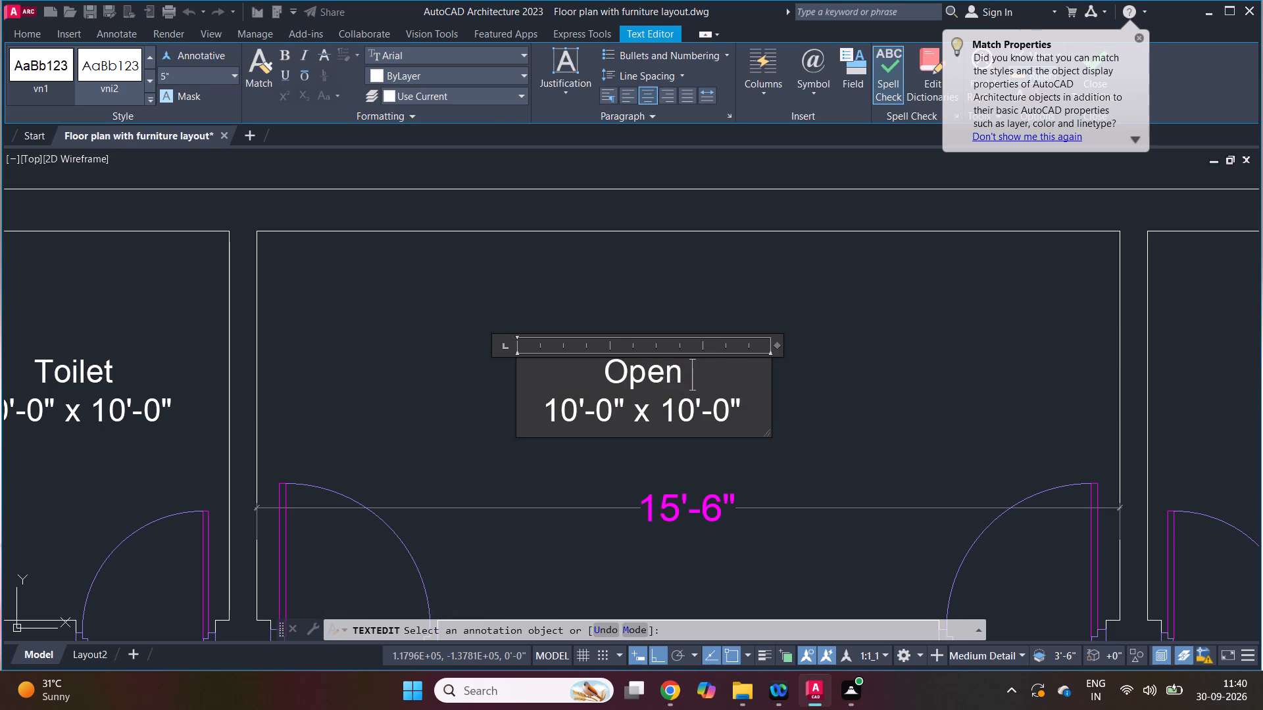
{"action": "type", "text": "are"}
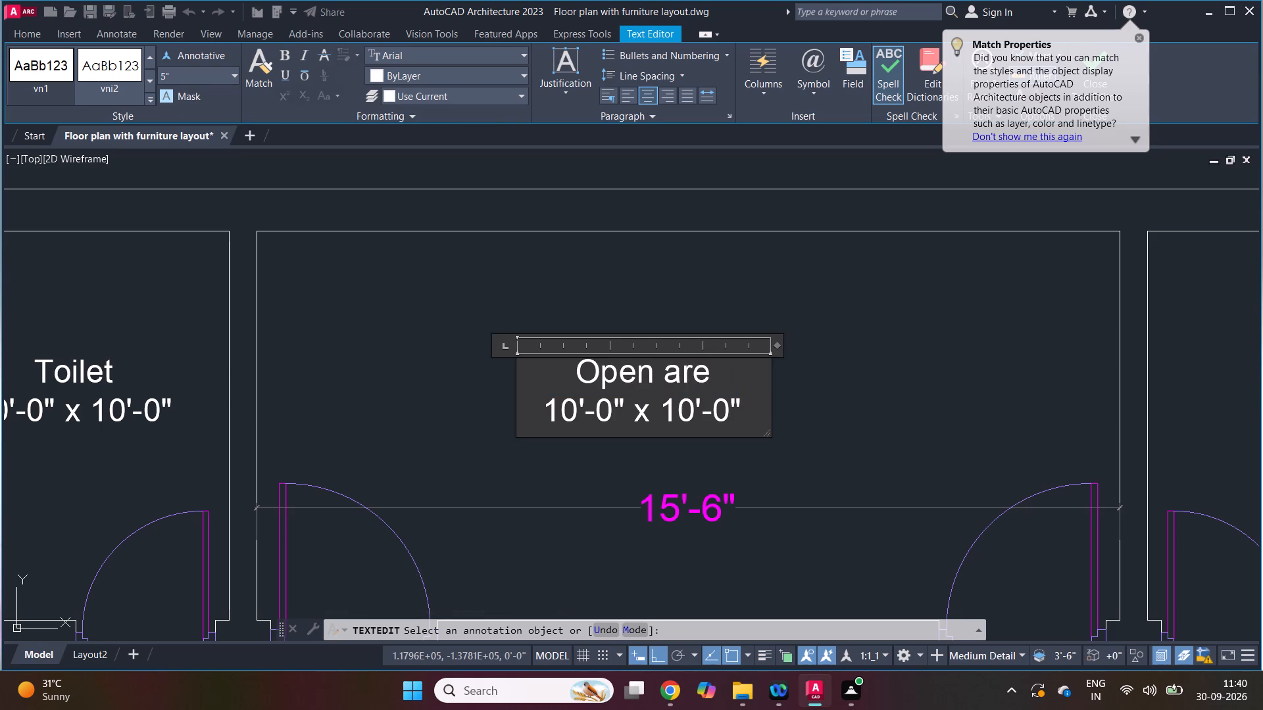
{"action": "key", "text": "a"}
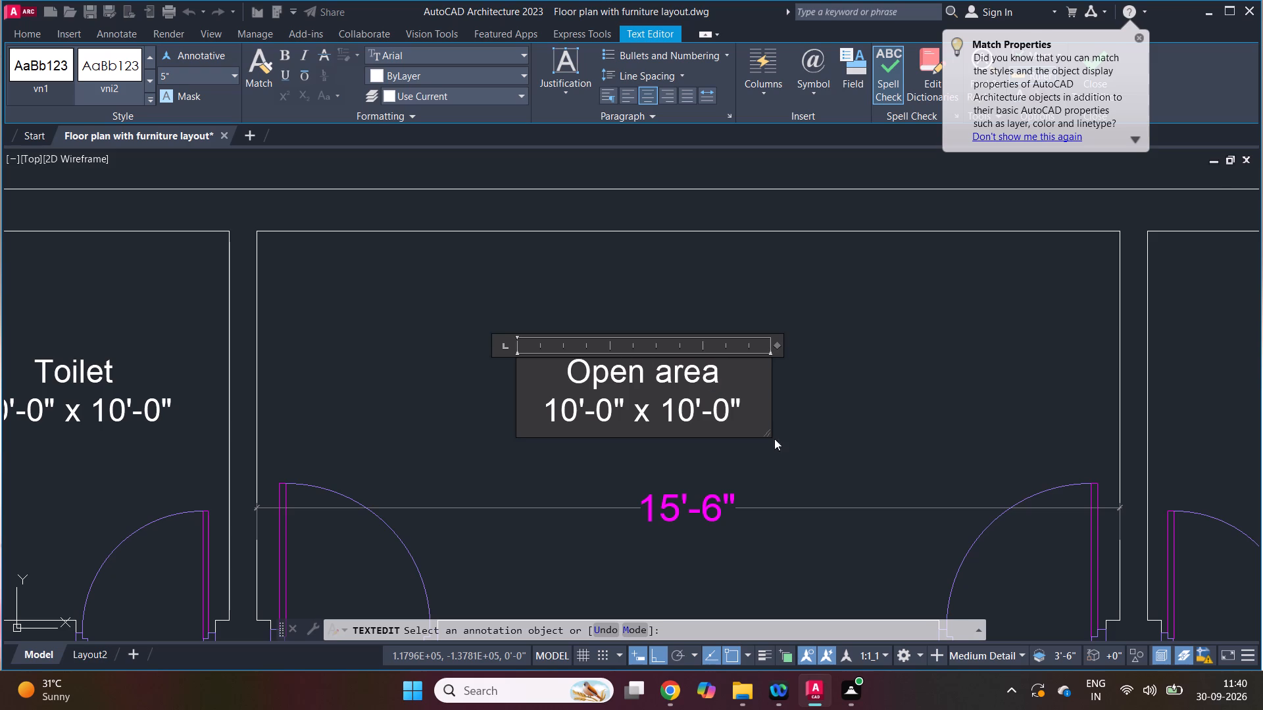
{"action": "left_click", "coordinate": [819, 461]}
{"action": "scroll", "coordinate": [702, 452], "scroll_direction": "down", "scroll_amount": 2}
{"action": "key", "text": "Escape"}
Copy the Toilet label horizontally into the small top-right room.
{"action": "scroll", "coordinate": [642, 447], "scroll_direction": "up", "scroll_amount": 1}
{"action": "key", "text": "c"}
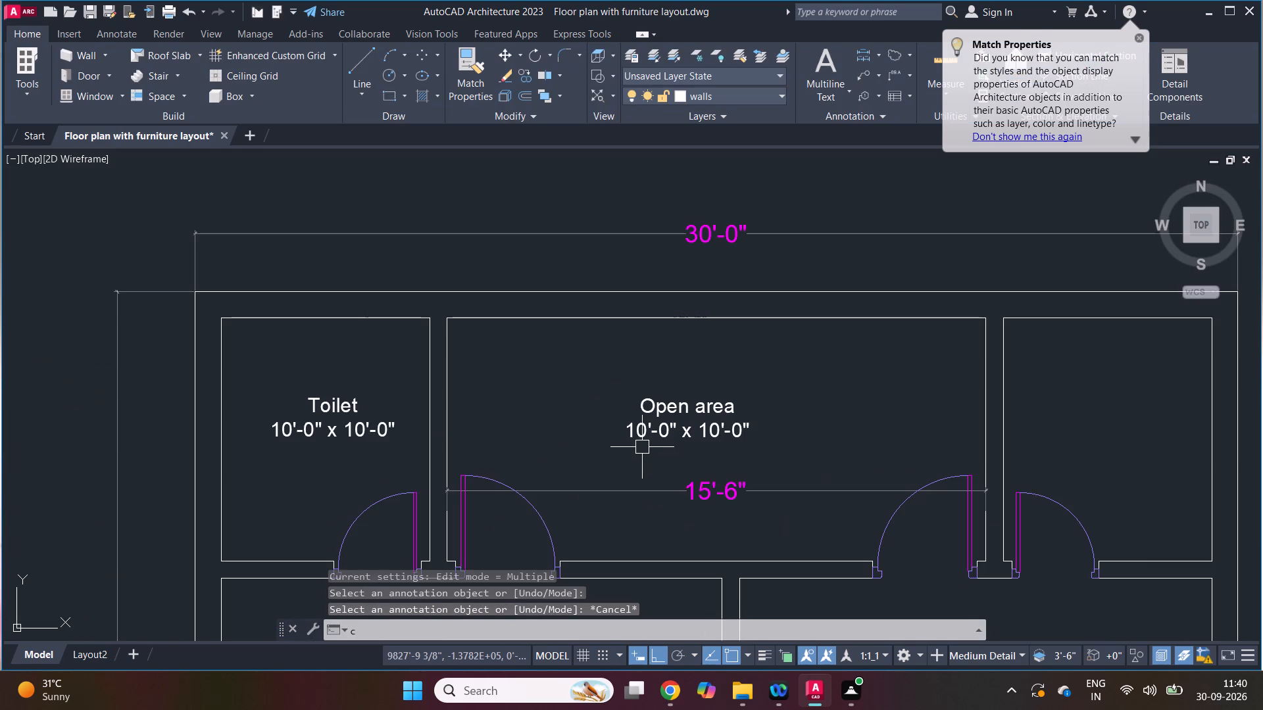
{"action": "key", "text": "p"}
{"action": "key", "text": "space"}
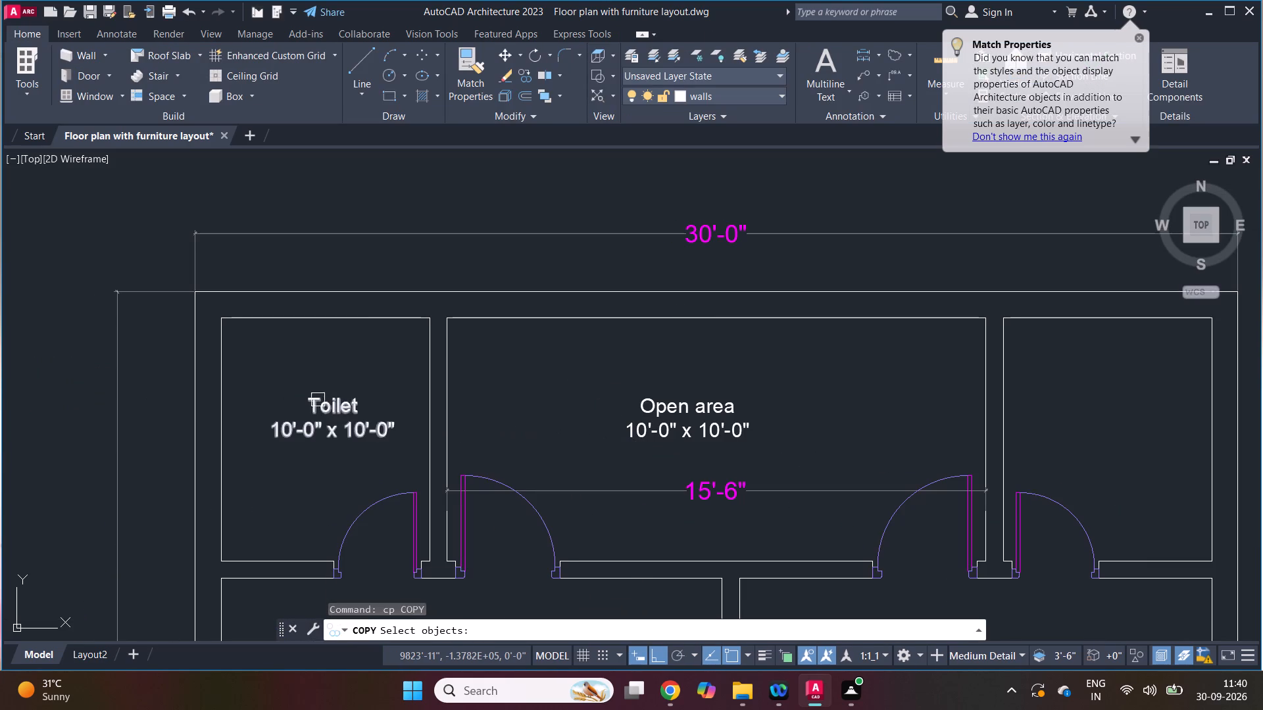
{"action": "left_click", "coordinate": [312, 398]}
{"action": "key", "text": "space"}
{"action": "left_click", "coordinate": [328, 461]}
{"action": "scroll", "coordinate": [304, 456], "scroll_direction": "down", "scroll_amount": 1}
{"action": "scroll", "coordinate": [799, 467], "scroll_direction": "up", "scroll_amount": 2}
{"action": "left_click", "coordinate": [800, 465]}
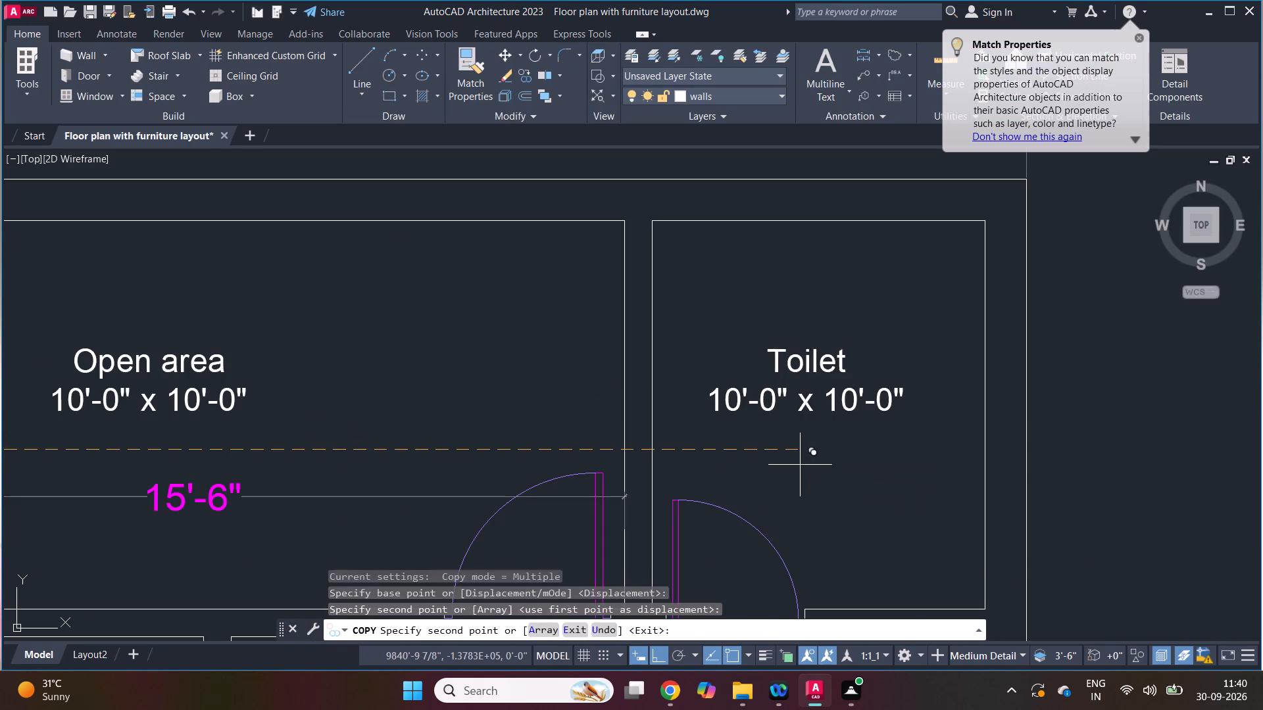
{"action": "key", "text": "Escape"}
Save the floor plan drawing.
{"action": "scroll", "coordinate": [704, 438], "scroll_direction": "down", "scroll_amount": 3}
{"action": "key", "text": "ctrl+s"}
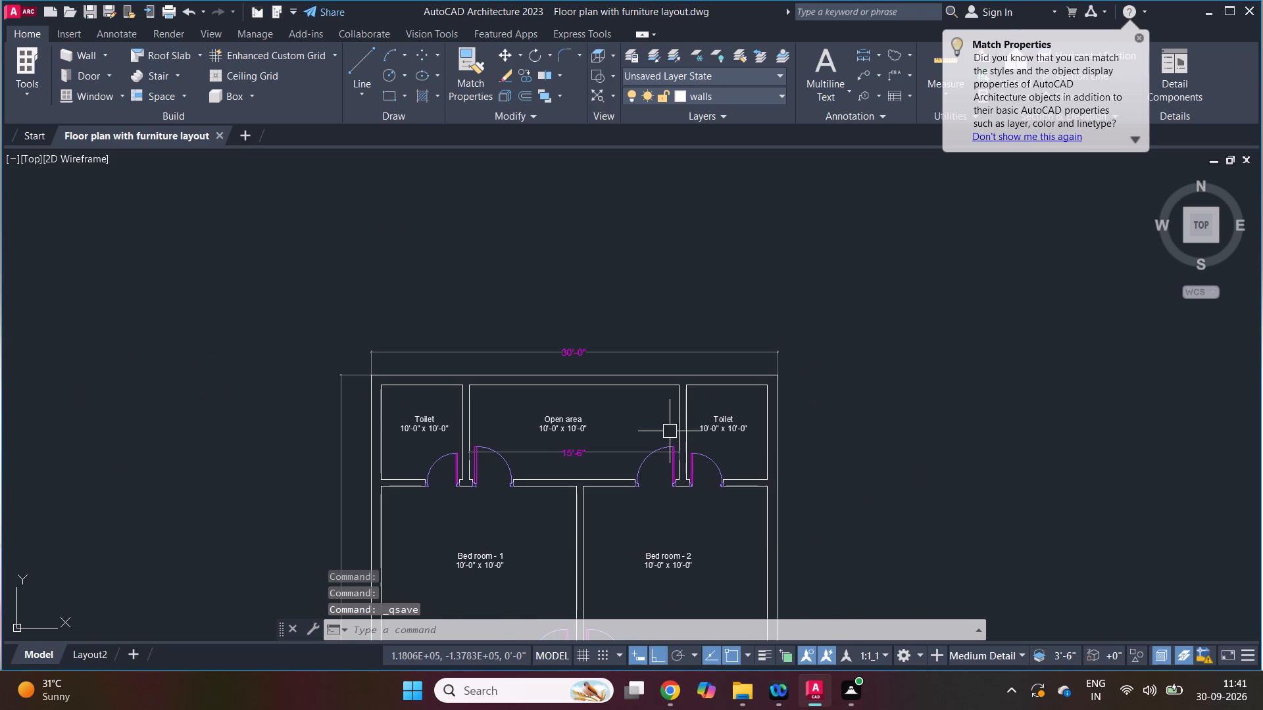
{"action": "scroll", "coordinate": [635, 406], "scroll_direction": "down", "scroll_amount": 1}
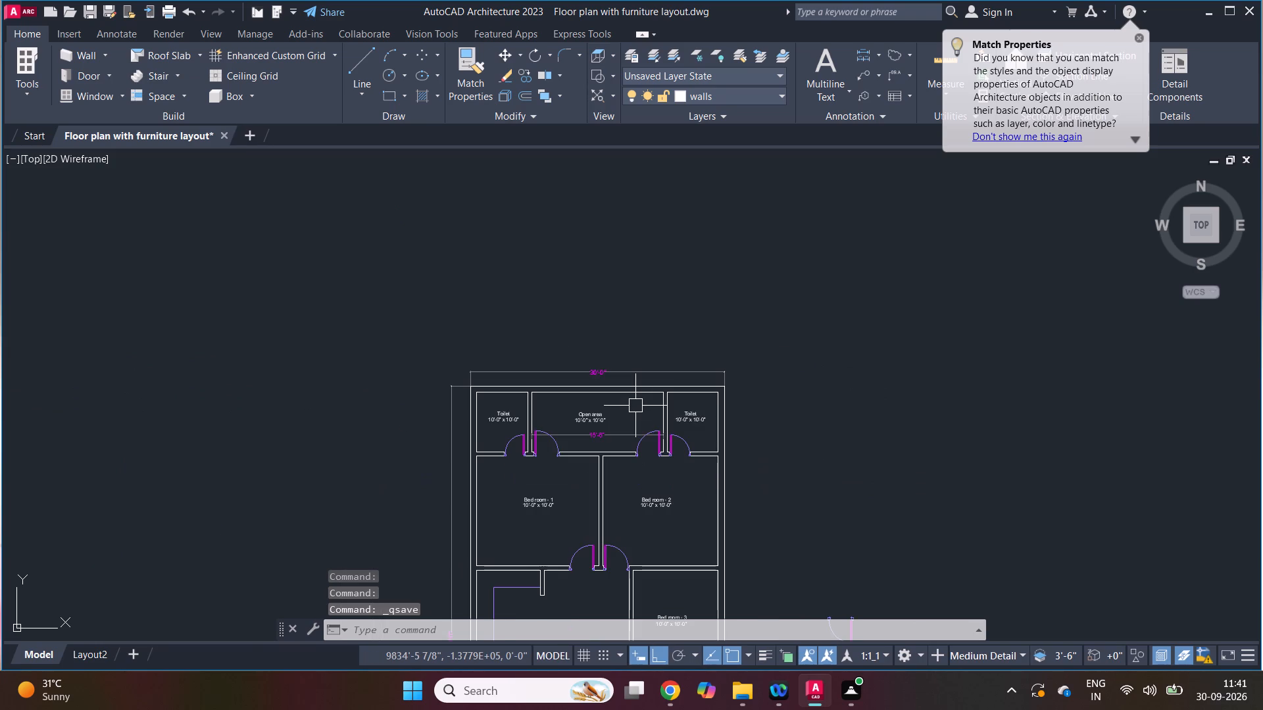
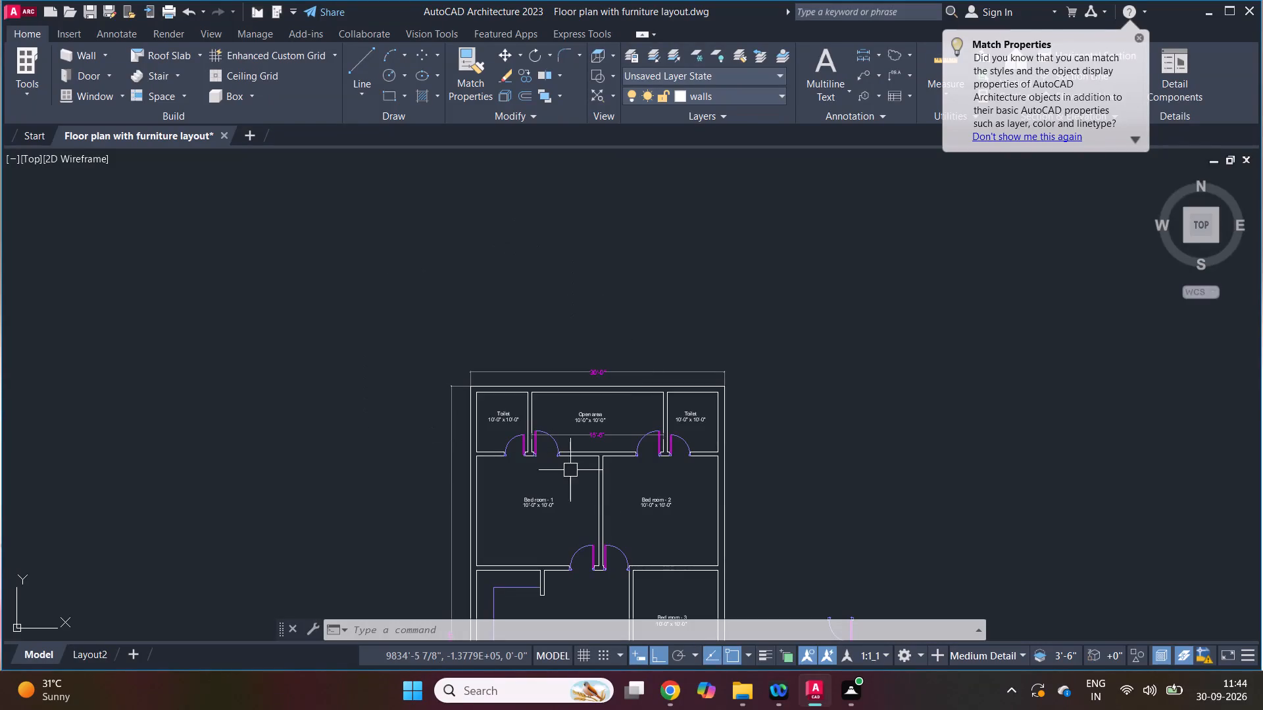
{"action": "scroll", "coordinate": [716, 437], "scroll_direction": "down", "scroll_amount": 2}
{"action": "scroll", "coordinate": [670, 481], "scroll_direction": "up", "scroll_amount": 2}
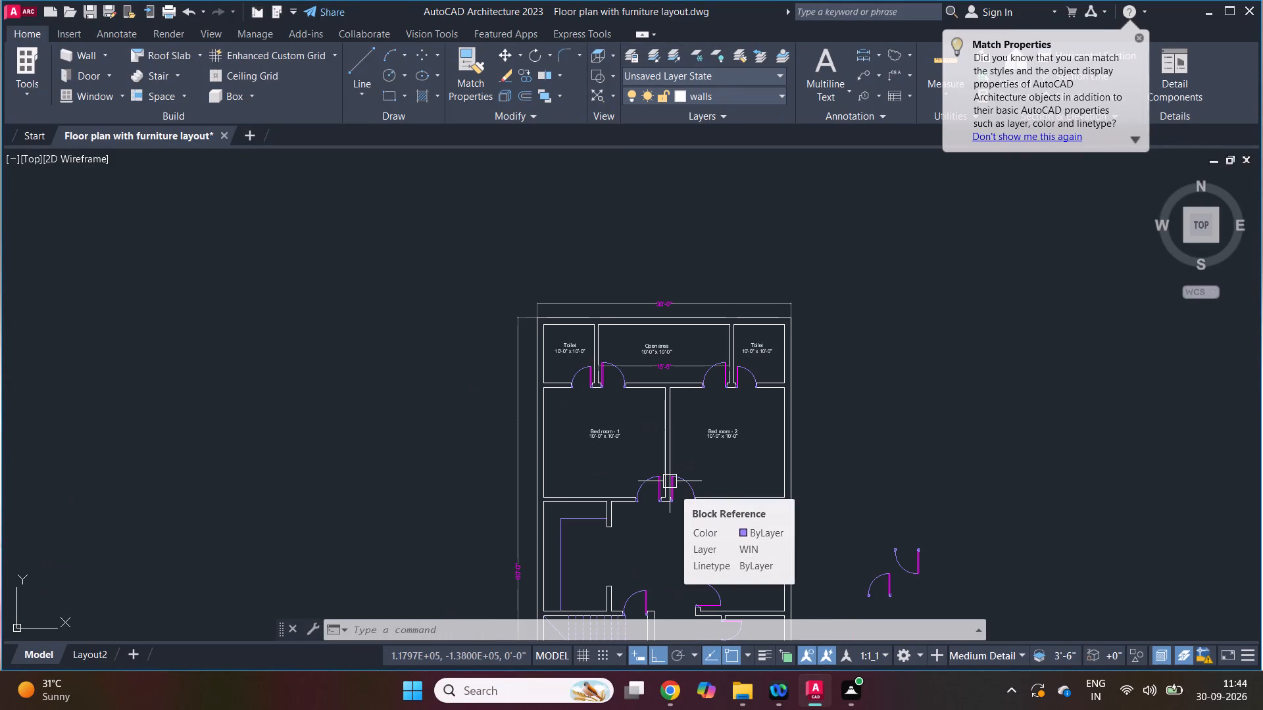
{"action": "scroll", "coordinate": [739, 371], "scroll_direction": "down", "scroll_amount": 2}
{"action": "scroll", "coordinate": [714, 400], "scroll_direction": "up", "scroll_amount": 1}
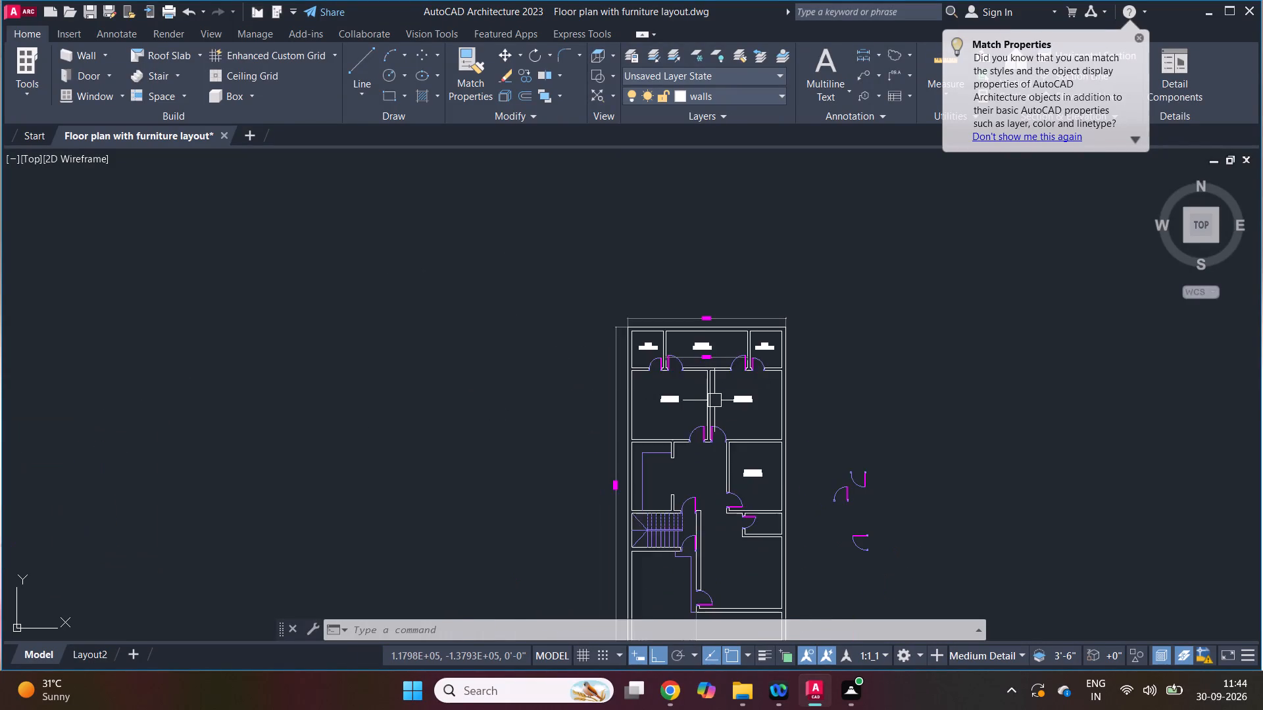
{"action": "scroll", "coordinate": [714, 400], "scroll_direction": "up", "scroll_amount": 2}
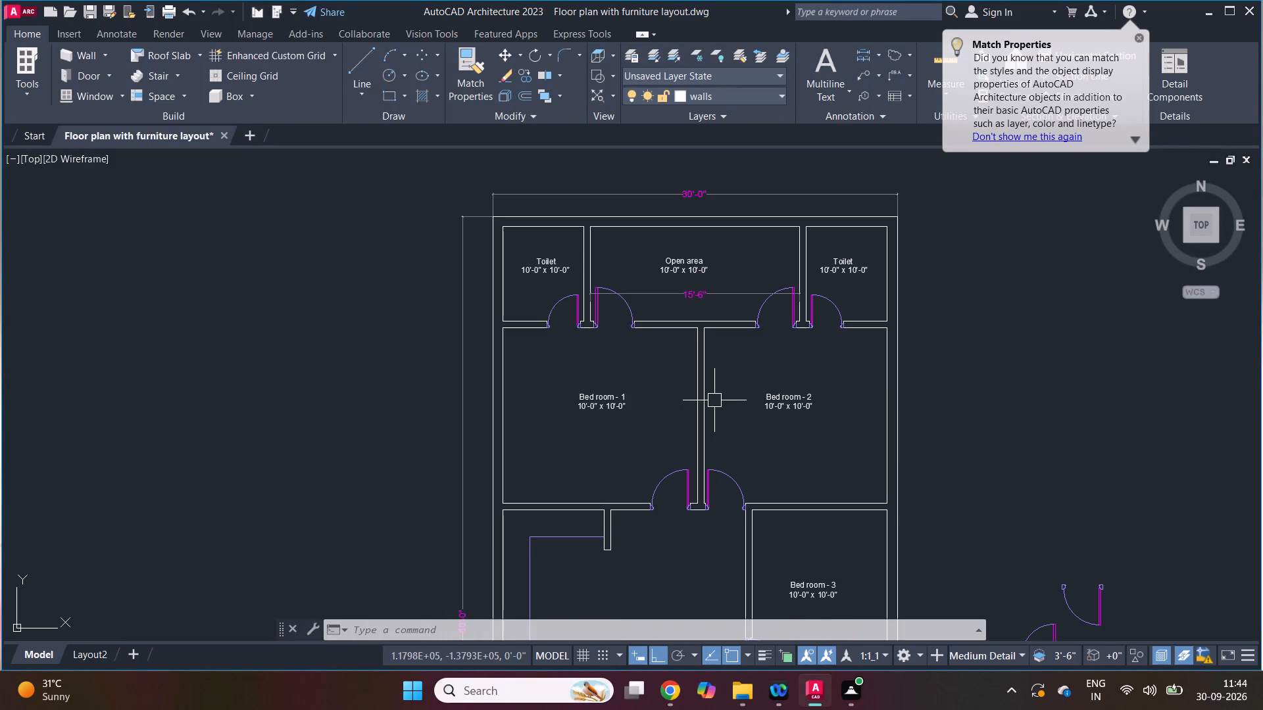
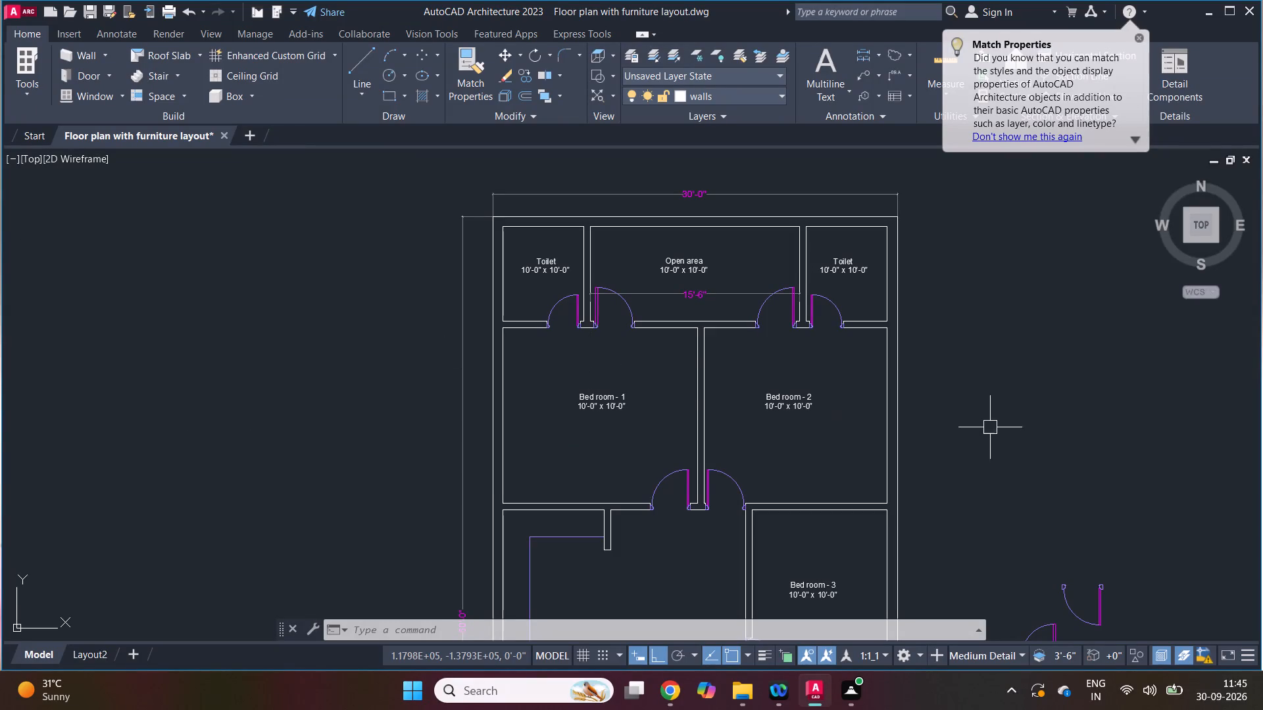
Add a vertical linear dimension for the open area's depth, just inside its left wall.
{"action": "scroll", "coordinate": [674, 274], "scroll_direction": "up", "scroll_amount": 1}
{"action": "type", "text": "dli"}
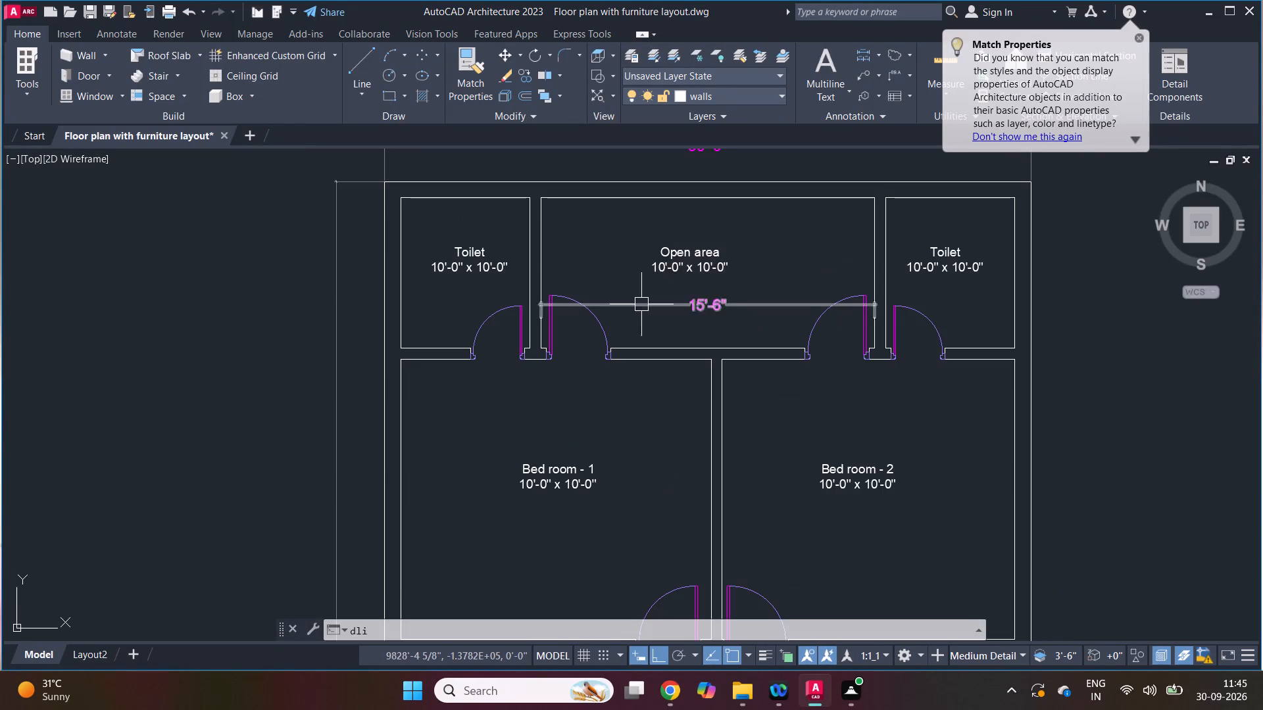
{"action": "key", "text": "space"}
{"action": "key", "text": "space"}
{"action": "scroll", "coordinate": [561, 256], "scroll_direction": "up", "scroll_amount": 2}
{"action": "left_click_drag", "start_coordinate": [505, 229], "coordinate": [520, 231]}
{"action": "left_click", "coordinate": [570, 245]}
{"action": "key", "text": "Escape"}
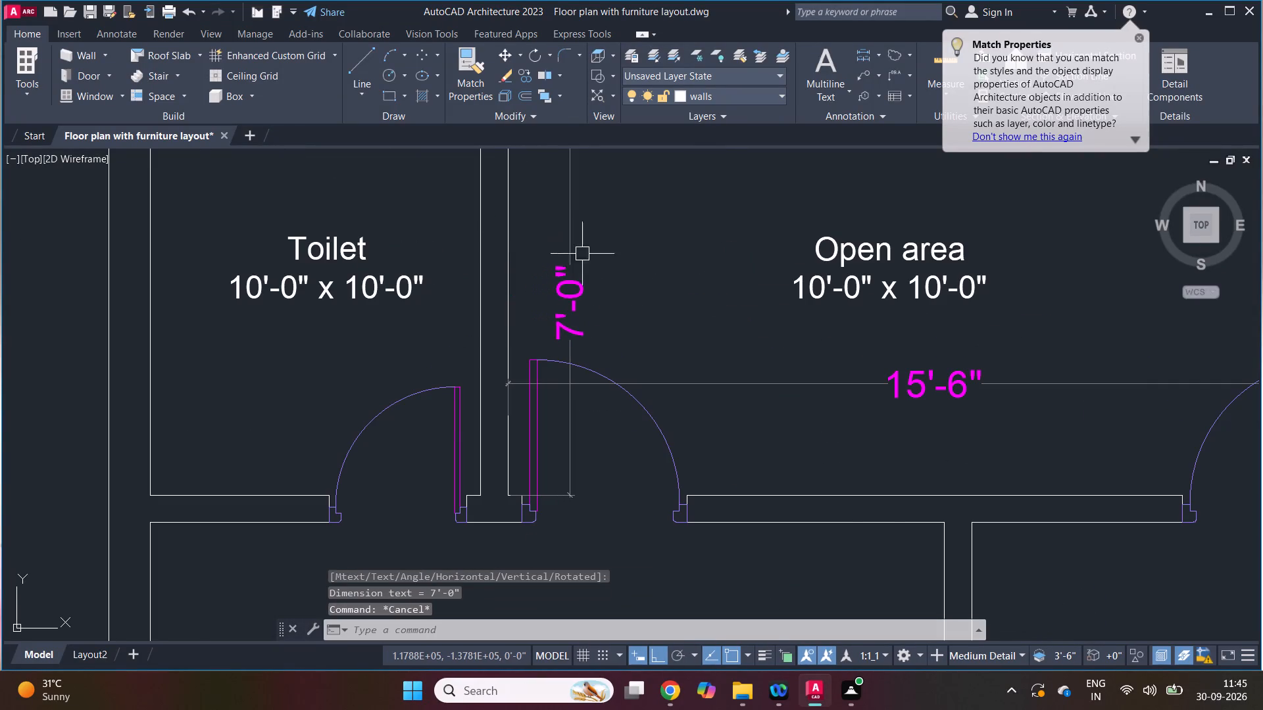
Add a horizontal linear dimension for the width of Bed room - 3, just inside its upper wall.
{"action": "scroll", "coordinate": [591, 313], "scroll_direction": "down", "scroll_amount": 2}
{"action": "scroll", "coordinate": [693, 298], "scroll_direction": "down", "scroll_amount": 3}
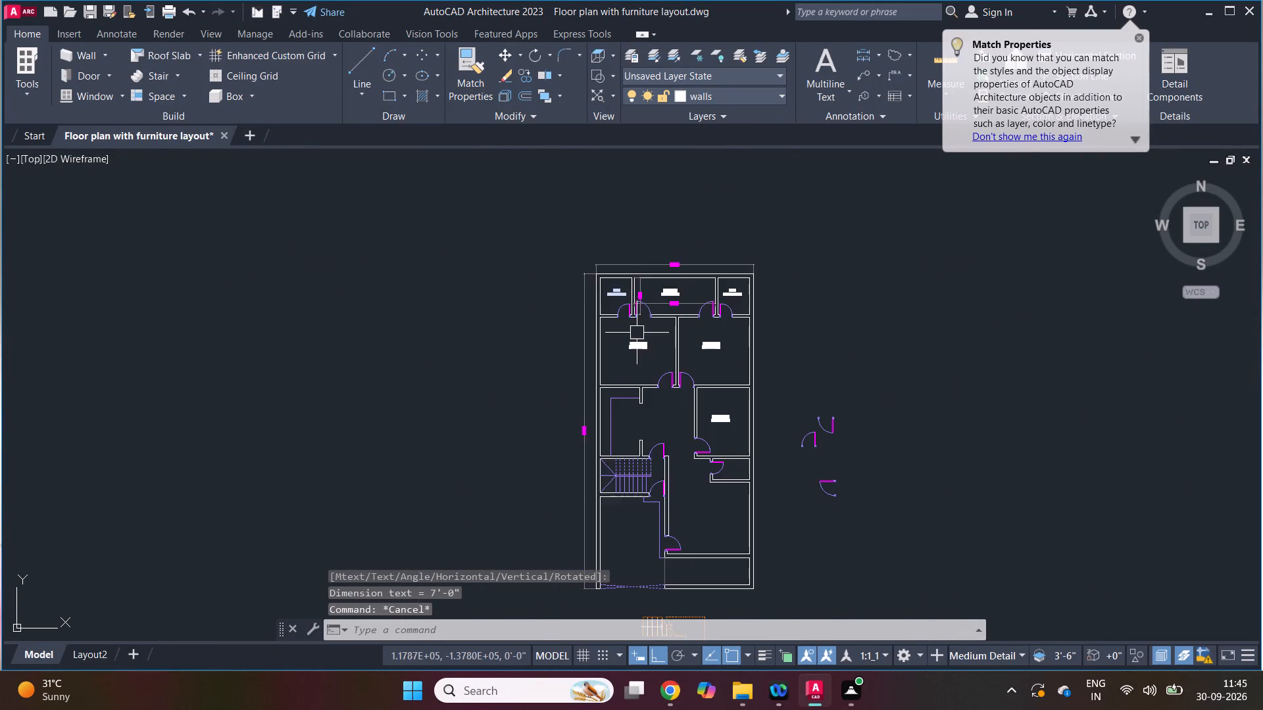
{"action": "scroll", "coordinate": [737, 444], "scroll_direction": "up", "scroll_amount": 3}
{"action": "key", "text": "Escape"}
{"action": "key", "text": "Escape"}
{"action": "key", "text": "d"}
{"action": "key", "text": "l"}
{"action": "key", "text": "i"}
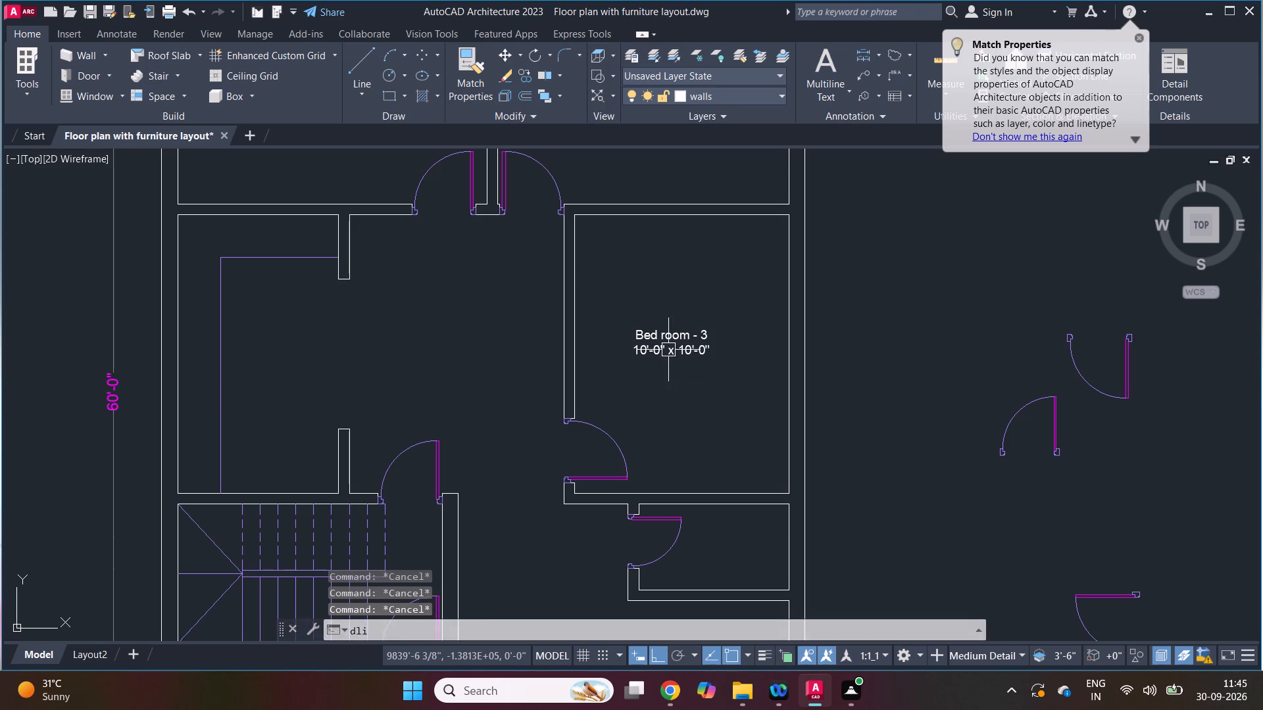
{"action": "key", "text": "space"}
{"action": "key", "text": "space"}
{"action": "scroll", "coordinate": [700, 224], "scroll_direction": "up", "scroll_amount": 1}
{"action": "left_click", "coordinate": [702, 212]}
{"action": "left_click_drag", "start_coordinate": [697, 237], "coordinate": [695, 250]}
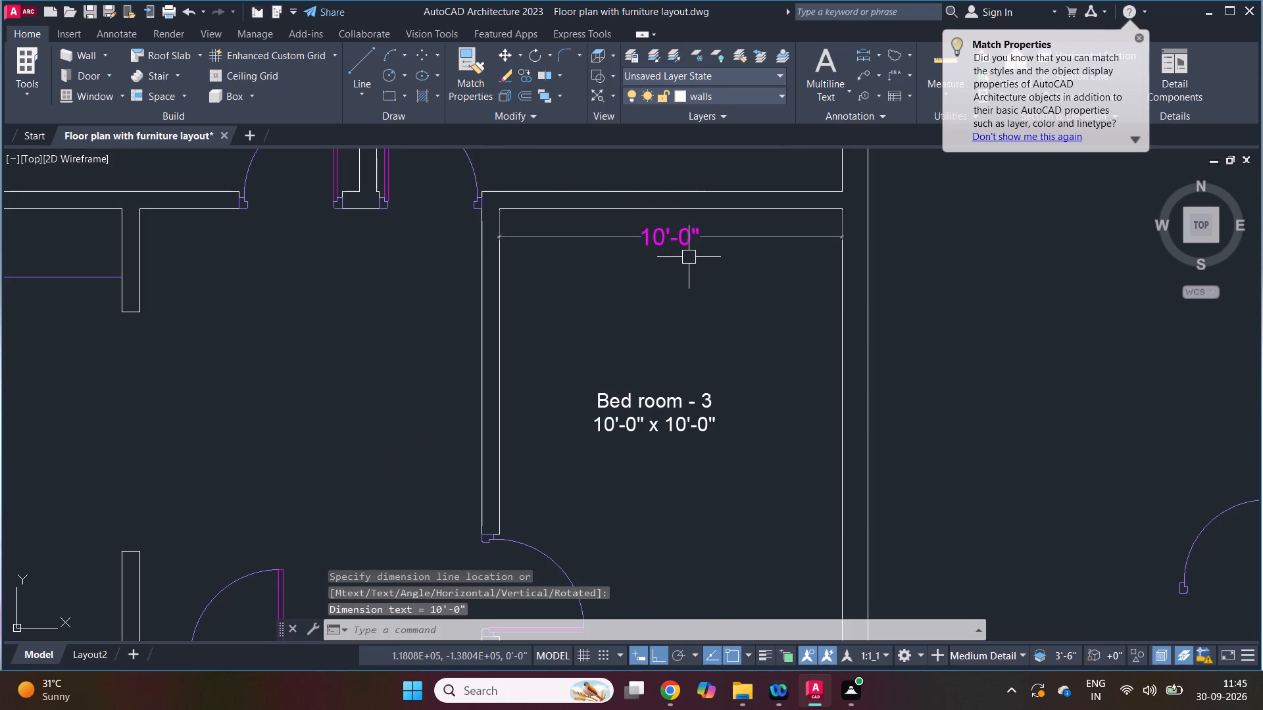
Add a vertical linear dimension for the depth of Bed room - 3, just inside its outer wall.
{"action": "key", "text": "space"}
{"action": "scroll", "coordinate": [618, 291], "scroll_direction": "down", "scroll_amount": 2}
{"action": "key", "text": "space"}
{"action": "scroll", "coordinate": [705, 377], "scroll_direction": "up", "scroll_amount": 1}
{"action": "left_click", "coordinate": [702, 379]}
{"action": "left_click", "coordinate": [676, 382]}
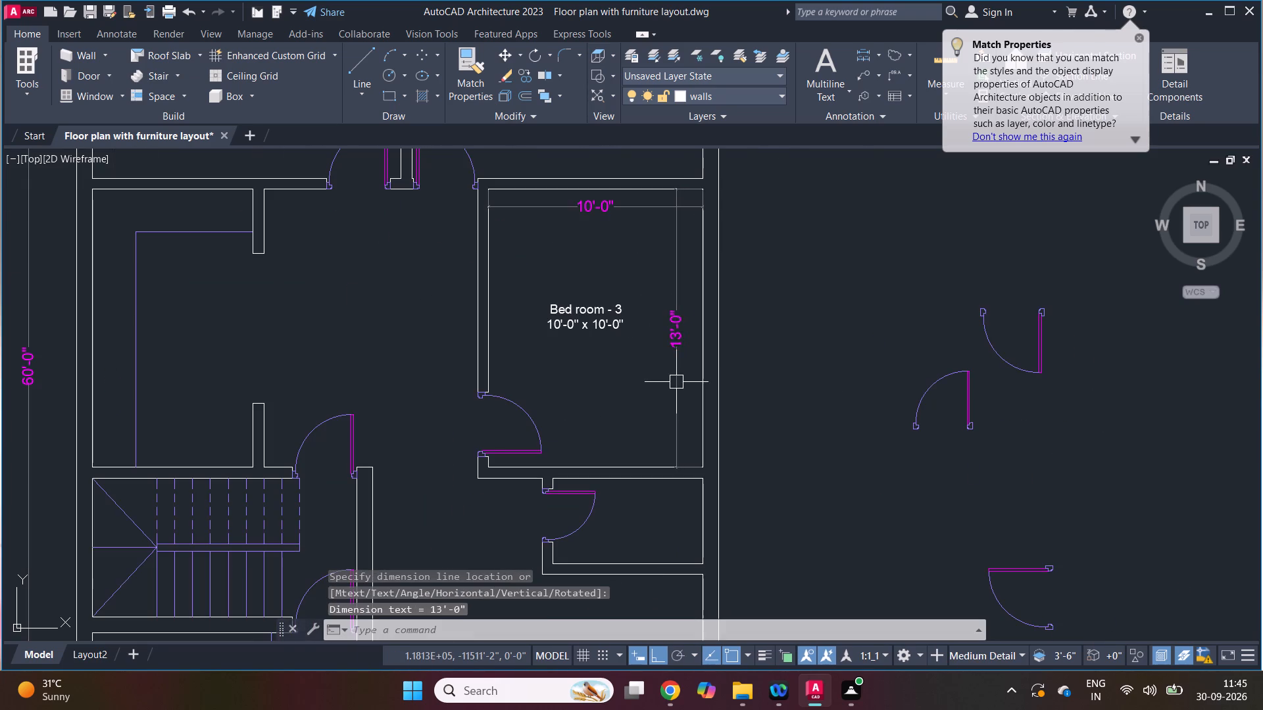
Add linear dimensions for the depth and width of the small room directly below Bed room - 3, inside its walls.
{"action": "scroll", "coordinate": [687, 364], "scroll_direction": "down", "scroll_amount": 2}
{"action": "scroll", "coordinate": [676, 434], "scroll_direction": "up", "scroll_amount": 3}
{"action": "key", "text": "space"}
{"action": "key", "text": "space"}
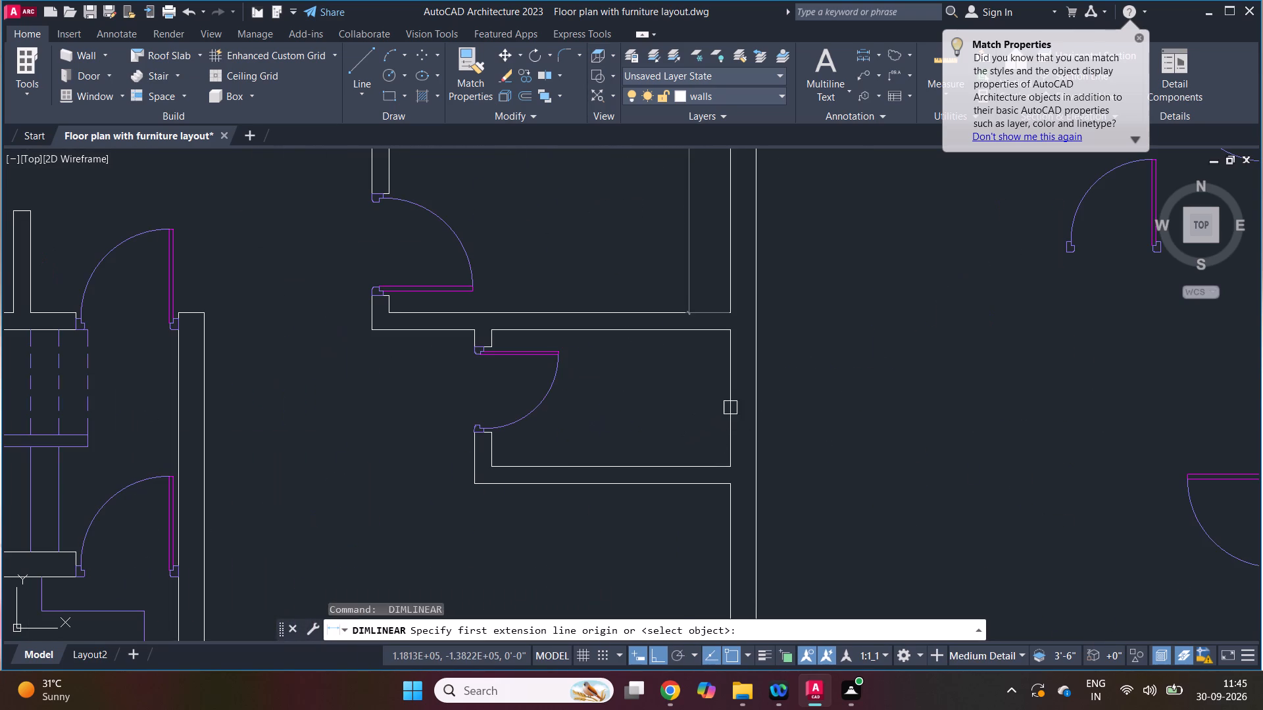
{"action": "left_click", "coordinate": [730, 404]}
{"action": "left_click", "coordinate": [700, 412]}
{"action": "key", "text": "space"}
{"action": "key", "text": "space"}
{"action": "left_click", "coordinate": [625, 467]}
{"action": "left_click", "coordinate": [634, 443]}
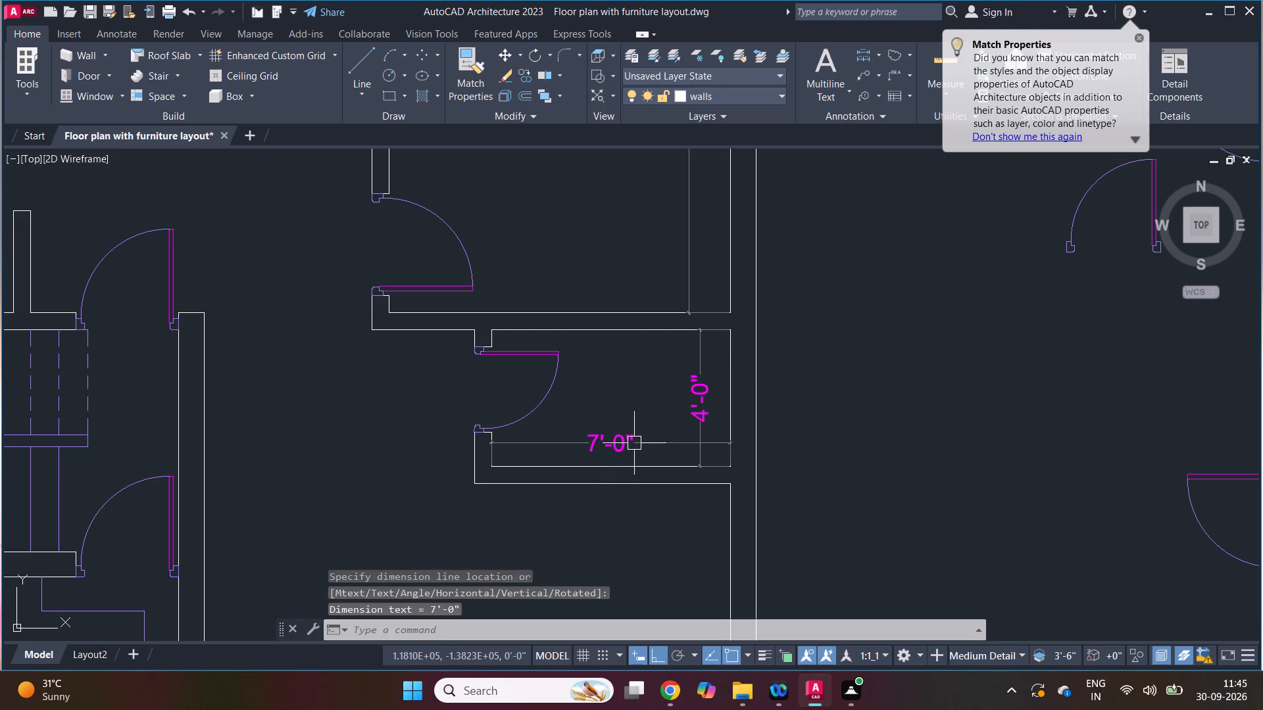
Add a horizontal linear dimension for the width of the large room, just above its lower wall.
{"action": "scroll", "coordinate": [674, 379], "scroll_direction": "down", "scroll_amount": 3}
{"action": "key", "text": "Escape"}
{"action": "scroll", "coordinate": [619, 519], "scroll_direction": "up", "scroll_amount": 2}
{"action": "key", "text": "space"}
{"action": "key", "text": "space"}
{"action": "left_click", "coordinate": [626, 510]}
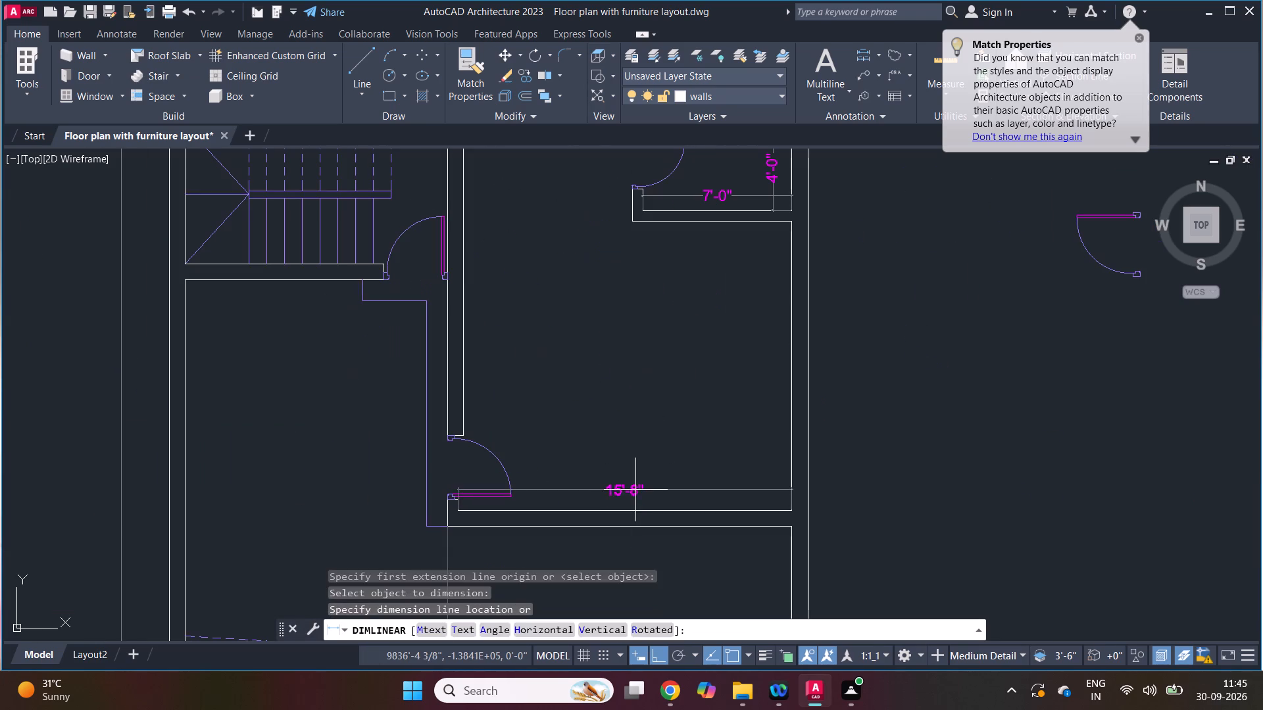
{"action": "left_click", "coordinate": [639, 485]}
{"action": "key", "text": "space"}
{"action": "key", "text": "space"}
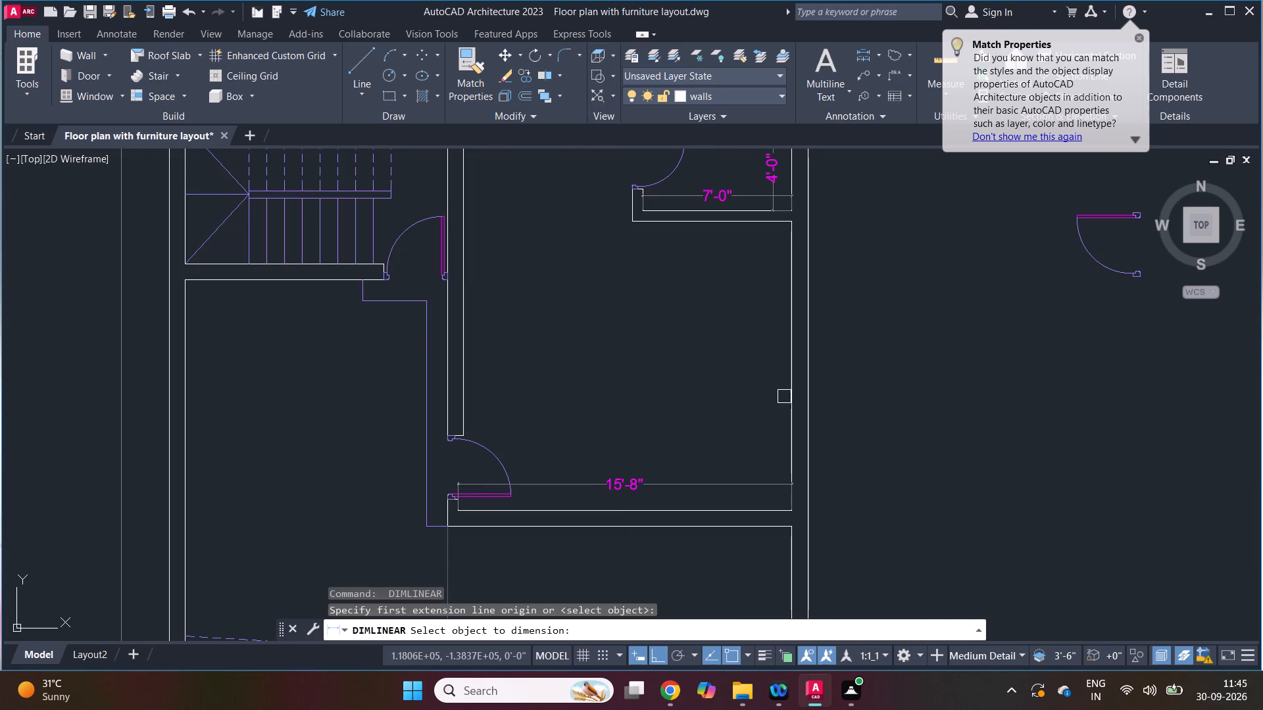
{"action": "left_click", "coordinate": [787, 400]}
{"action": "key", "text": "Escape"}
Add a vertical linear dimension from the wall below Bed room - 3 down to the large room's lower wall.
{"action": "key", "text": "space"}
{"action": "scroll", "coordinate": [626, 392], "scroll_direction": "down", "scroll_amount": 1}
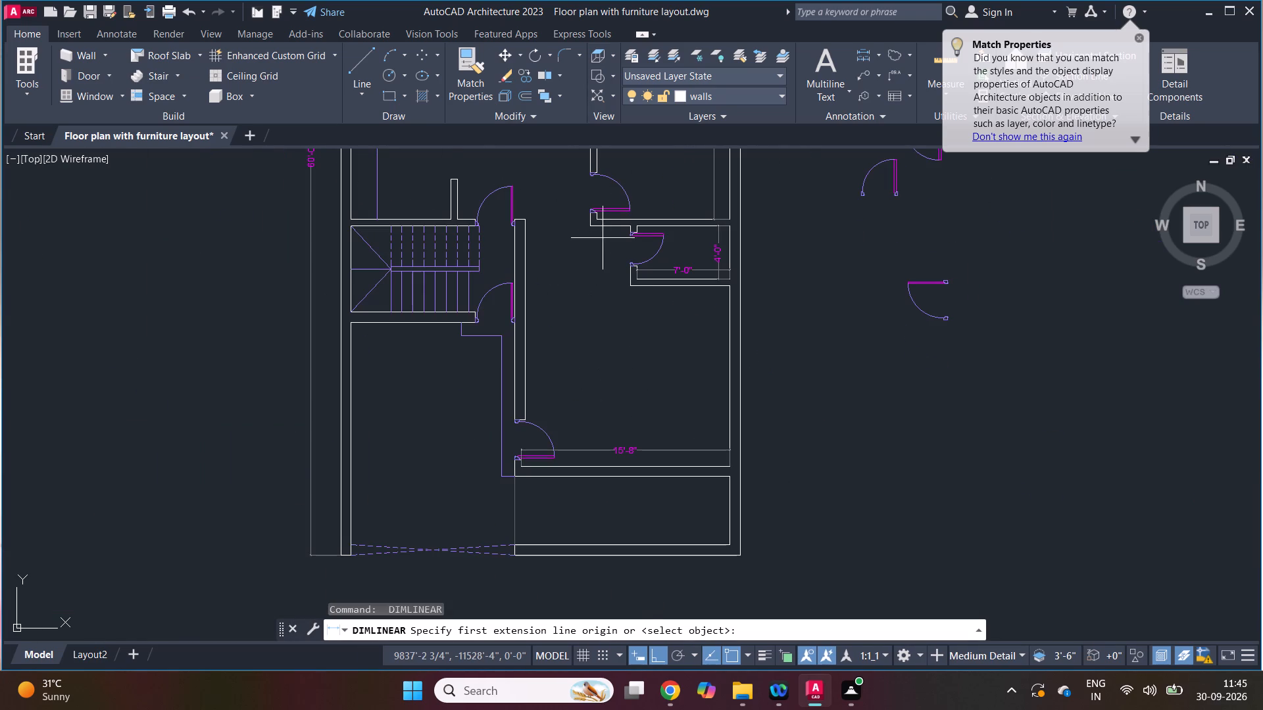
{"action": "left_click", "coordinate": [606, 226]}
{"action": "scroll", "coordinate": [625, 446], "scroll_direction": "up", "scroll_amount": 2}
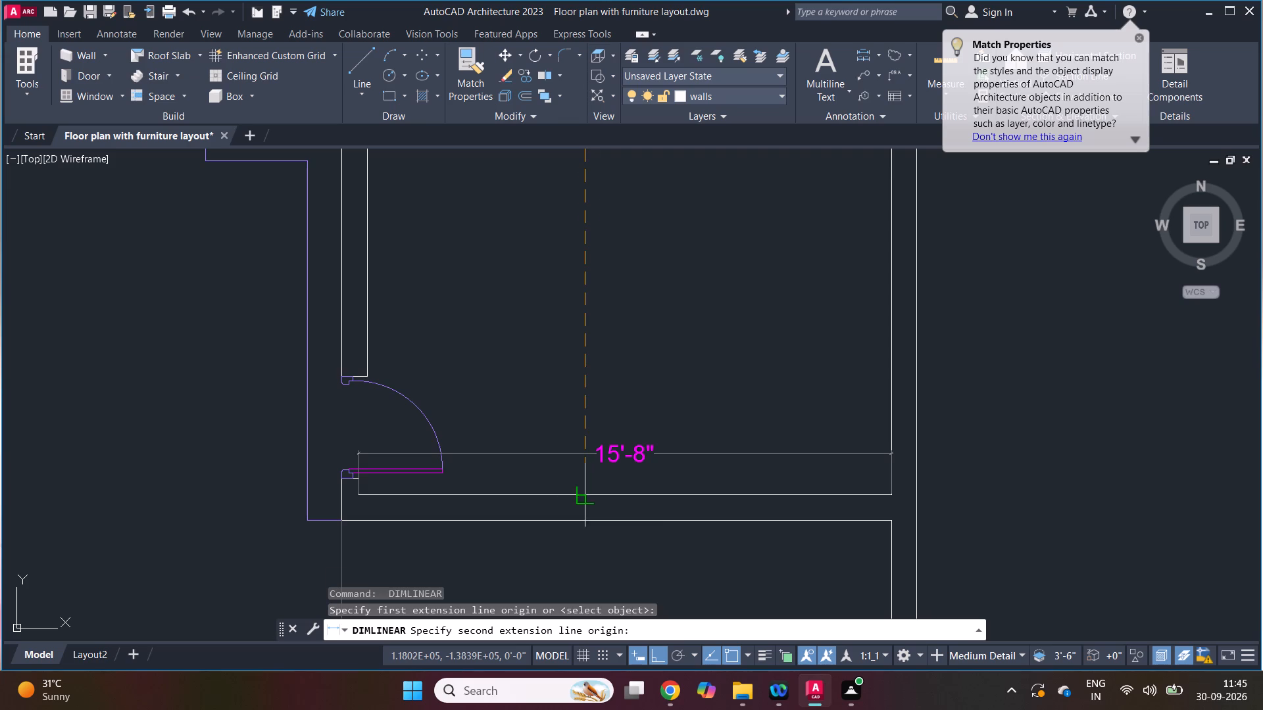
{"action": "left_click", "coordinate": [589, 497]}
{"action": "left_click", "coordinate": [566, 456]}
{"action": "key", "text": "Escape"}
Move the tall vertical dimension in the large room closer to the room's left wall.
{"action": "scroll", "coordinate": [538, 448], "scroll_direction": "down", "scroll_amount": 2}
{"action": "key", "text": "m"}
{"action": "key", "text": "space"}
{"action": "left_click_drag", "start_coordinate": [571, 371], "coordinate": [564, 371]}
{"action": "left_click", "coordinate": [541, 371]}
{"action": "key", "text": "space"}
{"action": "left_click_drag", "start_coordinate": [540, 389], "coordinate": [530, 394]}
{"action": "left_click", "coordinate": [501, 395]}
Add a vertical linear dimension along the large room's outer wall, from the small room down to the lower wall.
{"action": "key", "text": "d"}
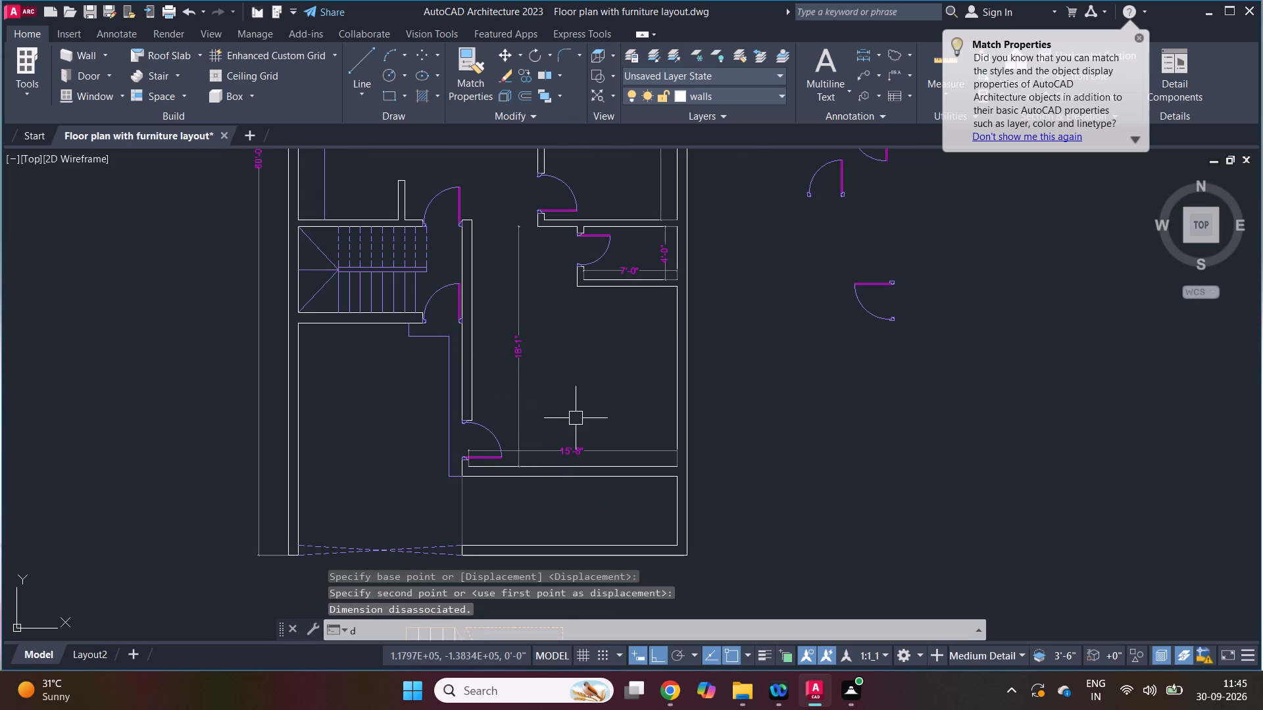
{"action": "key", "text": "l"}
{"action": "key", "text": "i"}
{"action": "key", "text": "space"}
{"action": "key", "text": "space"}
{"action": "scroll", "coordinate": [665, 406], "scroll_direction": "up", "scroll_amount": 1}
{"action": "left_click", "coordinate": [679, 405]}
{"action": "left_click", "coordinate": [656, 411]}
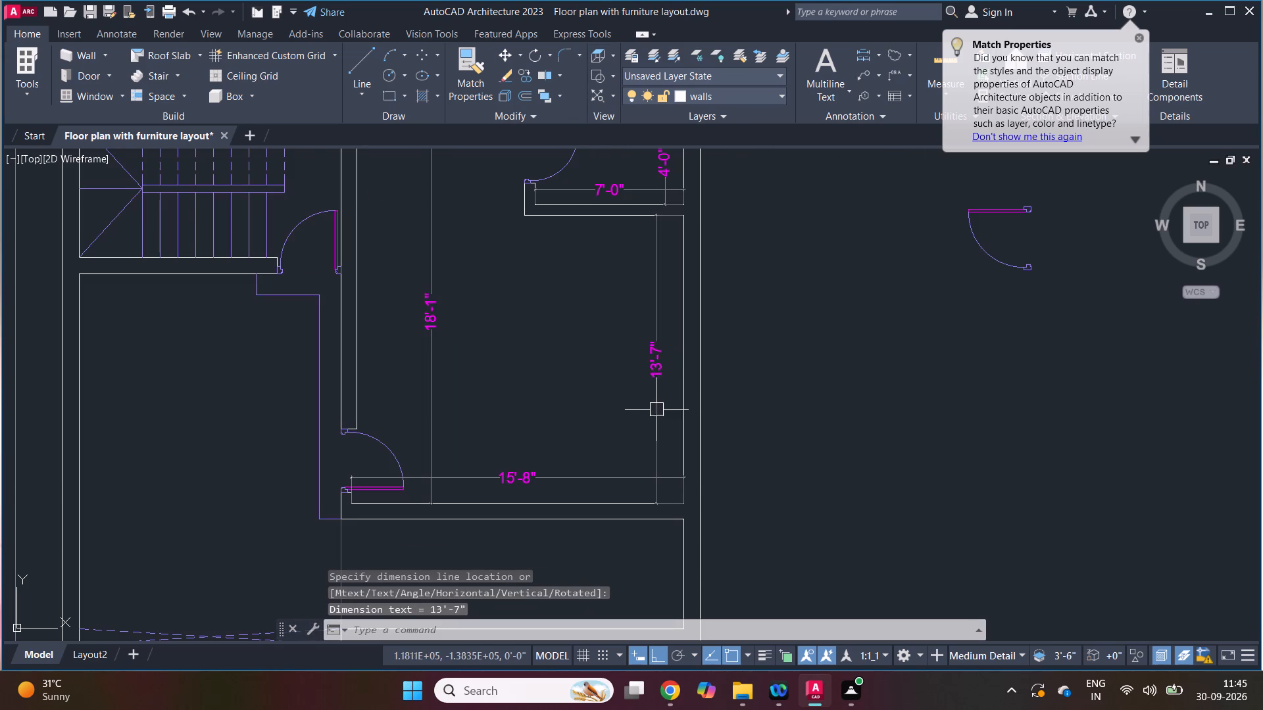
Add a vertical linear dimension for the depth of the narrow space at the bottom of the plan, inside its outer wall.
{"action": "scroll", "coordinate": [670, 384], "scroll_direction": "down", "scroll_amount": 2}
{"action": "key", "text": "space"}
{"action": "scroll", "coordinate": [671, 471], "scroll_direction": "up", "scroll_amount": 2}
{"action": "key", "text": "space"}
{"action": "left_click_drag", "start_coordinate": [682, 456], "coordinate": [672, 457]}
{"action": "left_click", "coordinate": [656, 460]}
{"action": "key", "text": "Escape"}
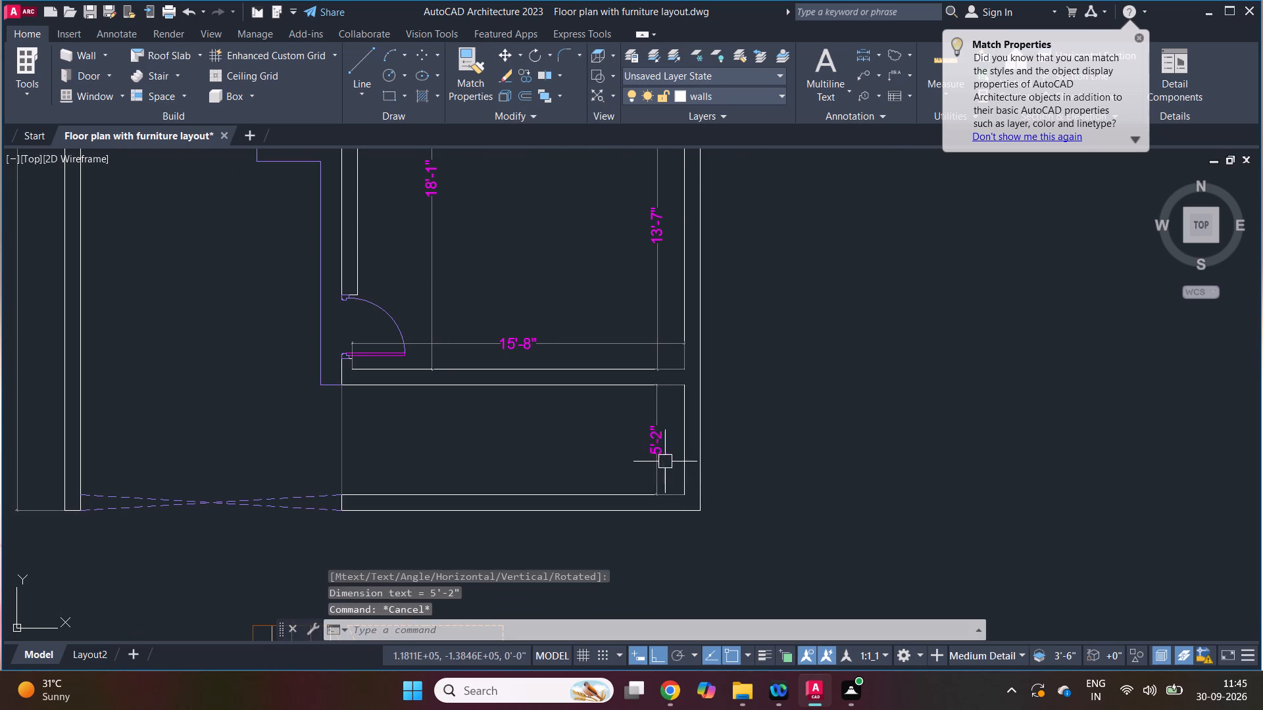
Switch to Chrome and check the room sizes and layout in the reference floor plan PDF.
{"action": "scroll", "coordinate": [687, 492], "scroll_direction": "down", "scroll_amount": 2}
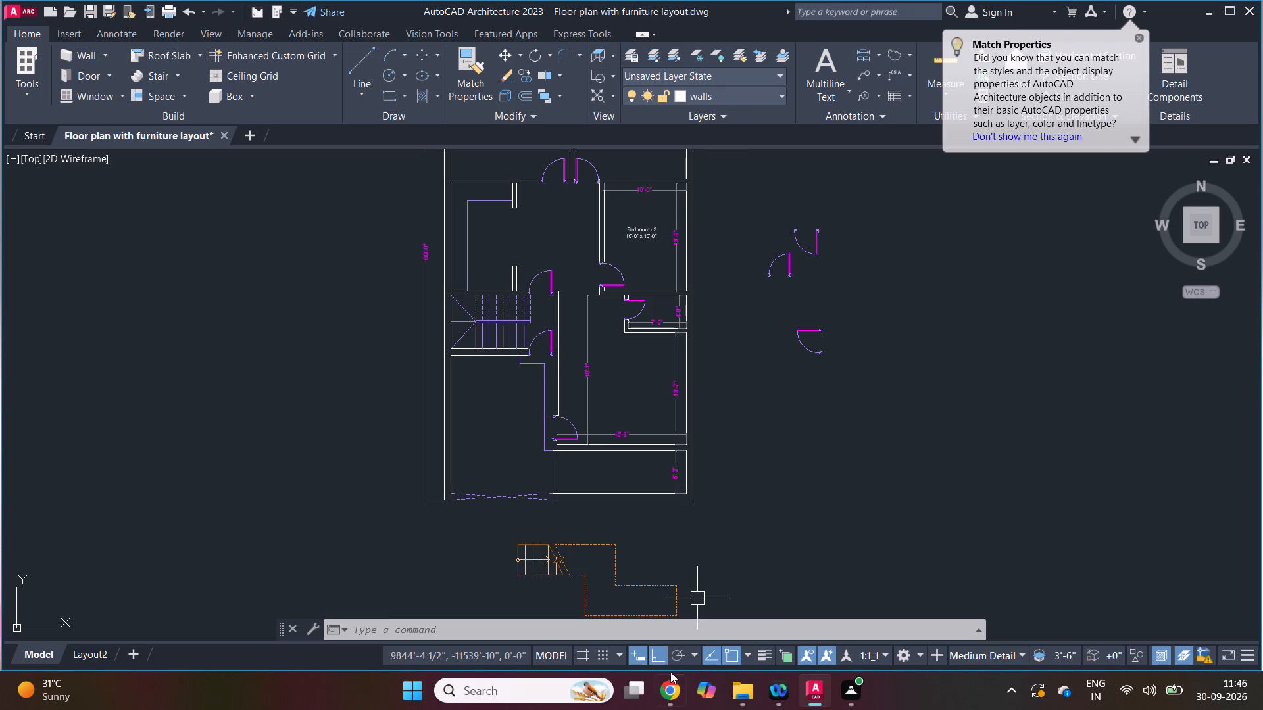
{"action": "left_click", "coordinate": [670, 696]}
{"action": "scroll", "coordinate": [687, 465], "scroll_direction": "down", "scroll_amount": 7}
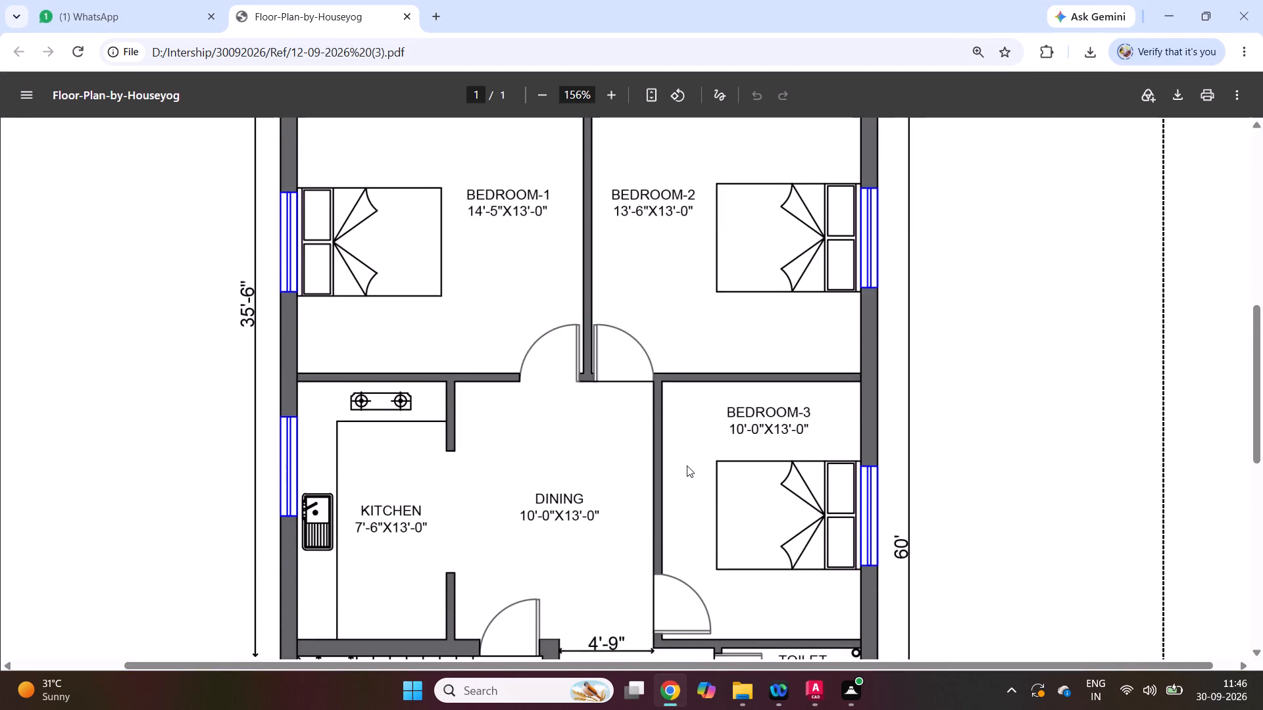
{"action": "scroll", "coordinate": [699, 485], "scroll_direction": "down", "scroll_amount": 1}
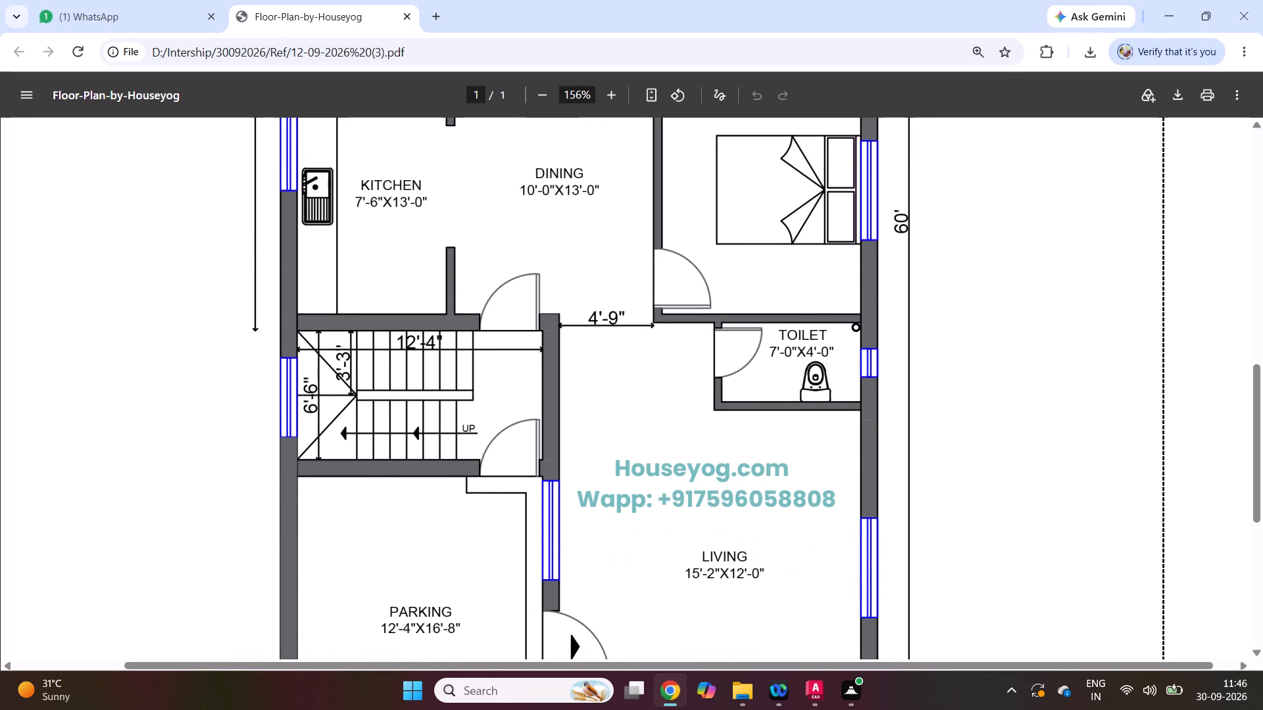
{"action": "left_click", "coordinate": [666, 689]}
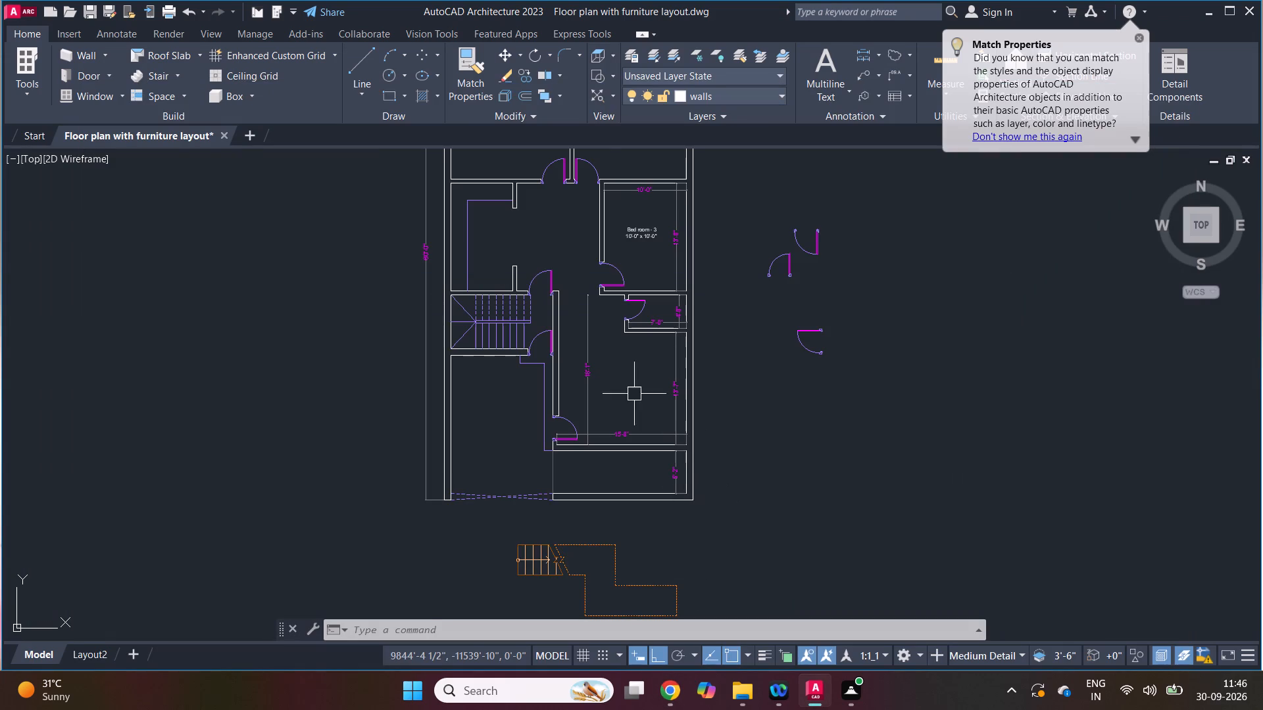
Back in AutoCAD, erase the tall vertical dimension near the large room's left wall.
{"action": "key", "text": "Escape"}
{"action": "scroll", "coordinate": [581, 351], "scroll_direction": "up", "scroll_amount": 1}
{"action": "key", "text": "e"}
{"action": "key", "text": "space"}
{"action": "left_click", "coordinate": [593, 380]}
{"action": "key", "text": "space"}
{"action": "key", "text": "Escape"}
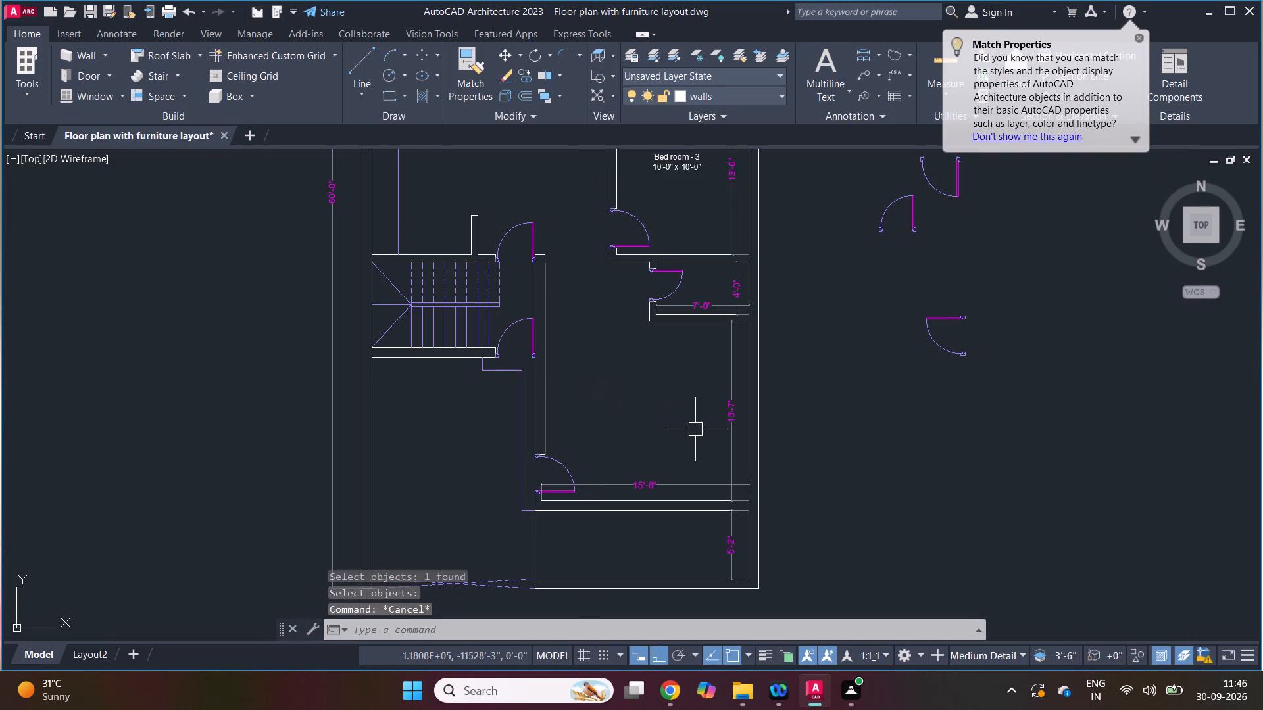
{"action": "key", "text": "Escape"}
Add a vertical linear dimension for the depth of Bed room - 2, just inside its outer wall.
{"action": "scroll", "coordinate": [662, 476], "scroll_direction": "down", "scroll_amount": 1}
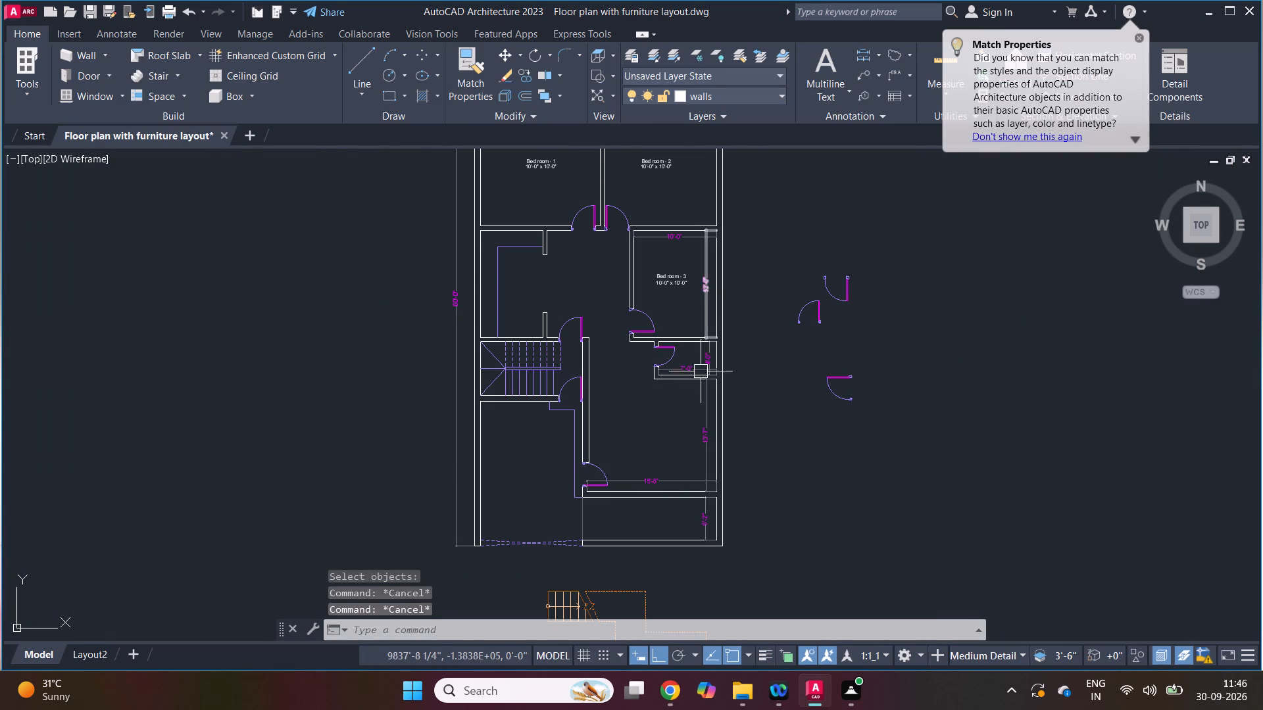
{"action": "scroll", "coordinate": [691, 452], "scroll_direction": "up", "scroll_amount": 2}
{"action": "scroll", "coordinate": [670, 464], "scroll_direction": "down", "scroll_amount": 1}
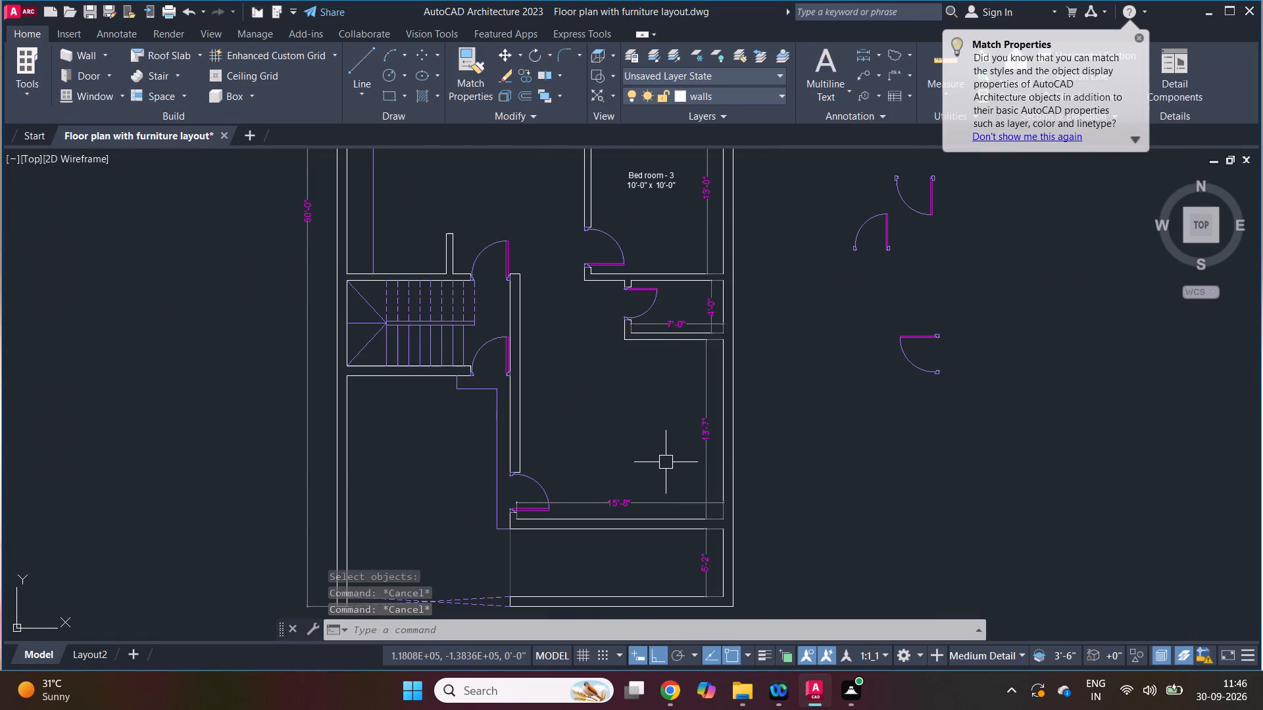
{"action": "scroll", "coordinate": [672, 458], "scroll_direction": "down", "scroll_amount": 2}
{"action": "scroll", "coordinate": [681, 277], "scroll_direction": "up", "scroll_amount": 3}
{"action": "key", "text": "d"}
{"action": "key", "text": "l"}
{"action": "key", "text": "i"}
{"action": "key", "text": "space"}
{"action": "key", "text": "space"}
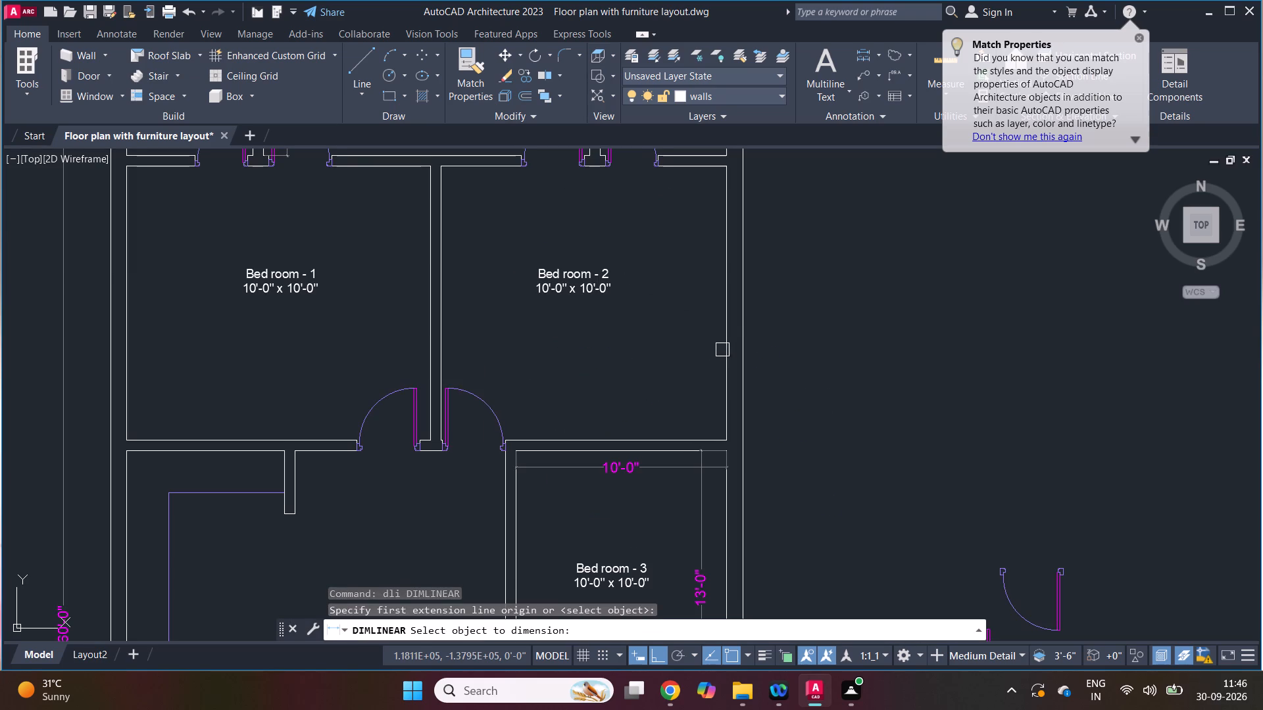
{"action": "left_click", "coordinate": [724, 351]}
{"action": "left_click", "coordinate": [707, 353]}
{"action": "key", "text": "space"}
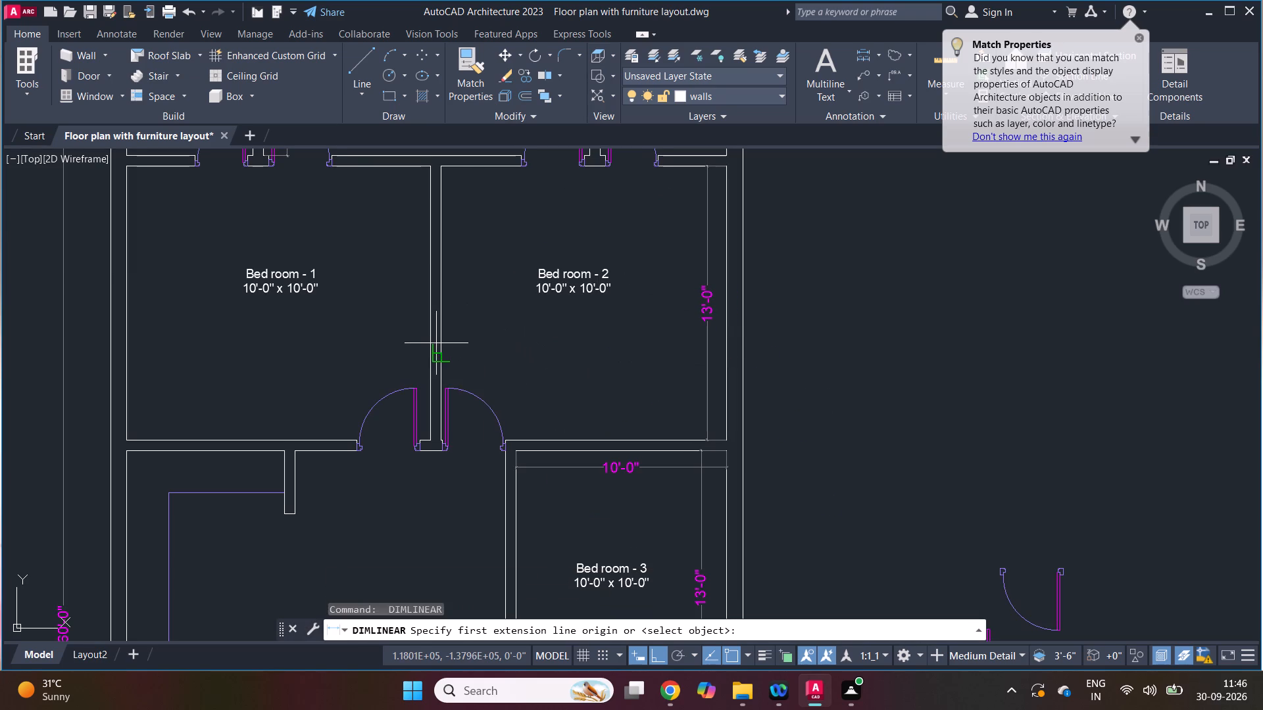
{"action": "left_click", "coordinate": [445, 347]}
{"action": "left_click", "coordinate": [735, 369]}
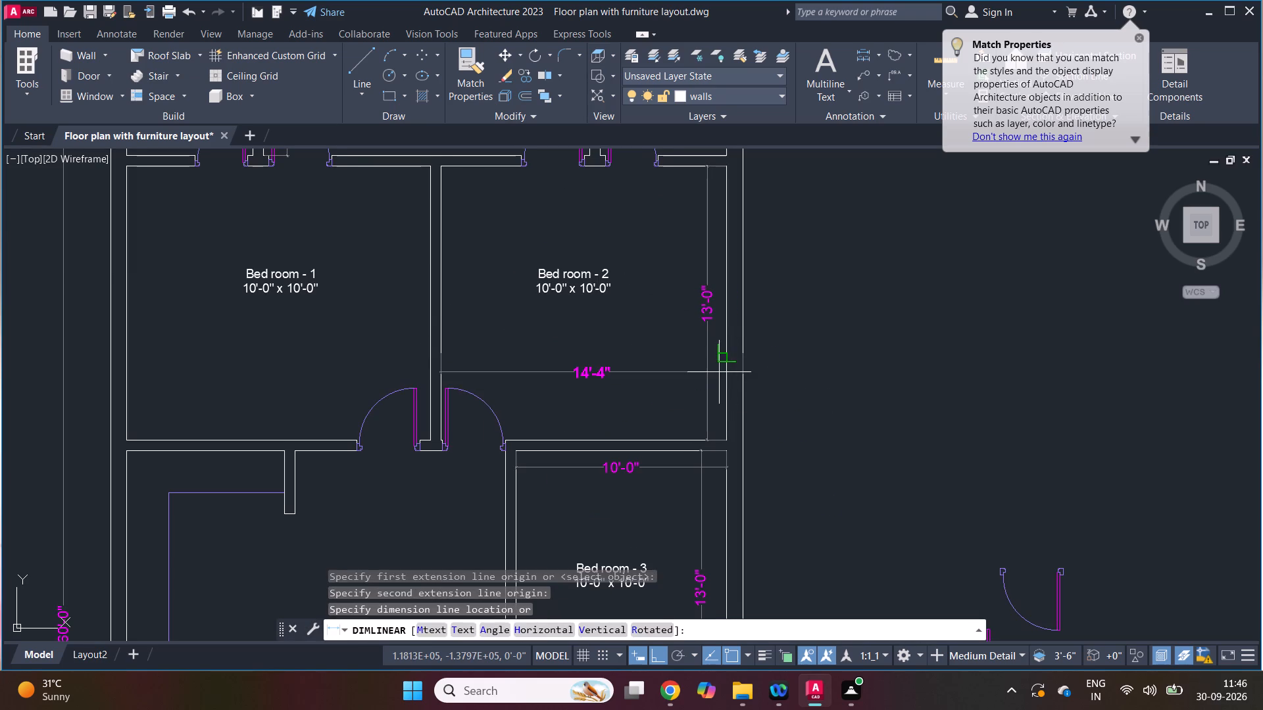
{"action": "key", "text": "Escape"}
Add a horizontal linear dimension for the width of Bed room - 2 between its inner wall faces, below the room label.
{"action": "key", "text": "space"}
{"action": "left_click", "coordinate": [449, 358]}
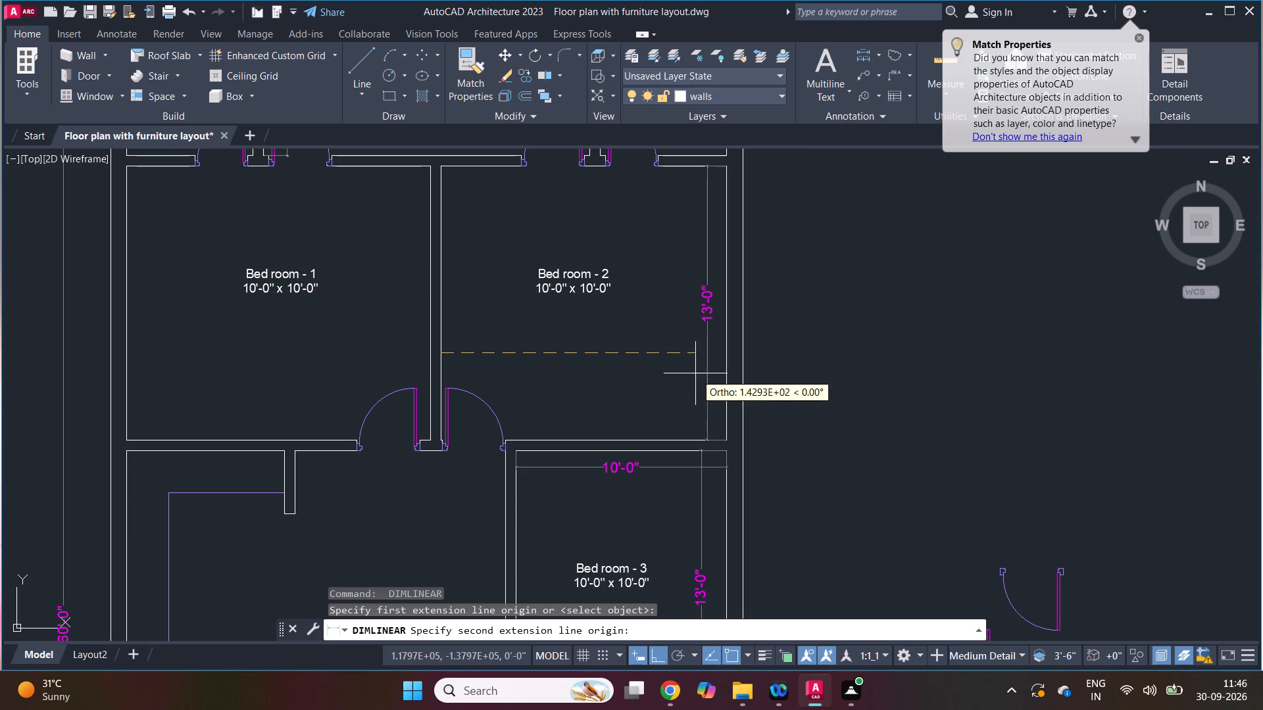
{"action": "left_click", "coordinate": [724, 373]}
{"action": "left_click", "coordinate": [670, 379]}
Add a horizontal linear dimension for the width of Bed room - 1 between its inner wall faces, below the room label.
{"action": "scroll", "coordinate": [791, 392], "scroll_direction": "down", "scroll_amount": 2}
{"action": "key", "text": "space"}
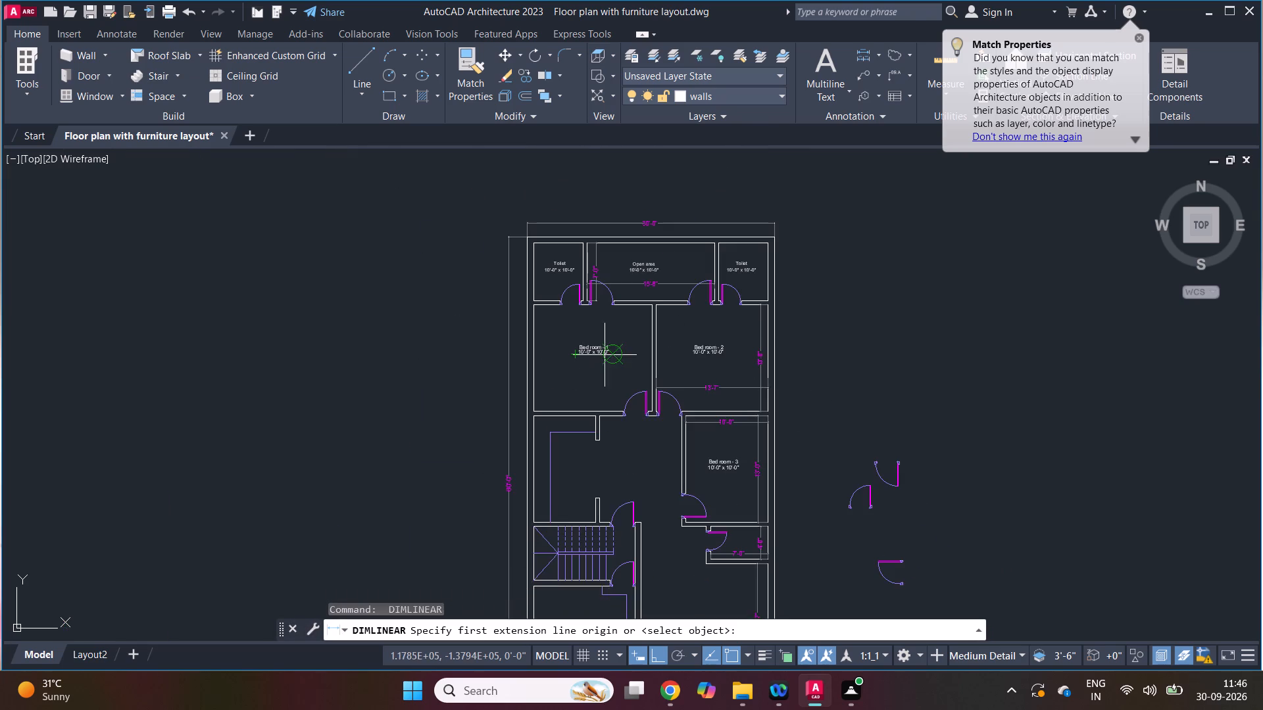
{"action": "scroll", "coordinate": [607, 354], "scroll_direction": "up", "scroll_amount": 2}
{"action": "left_click", "coordinate": [713, 364]}
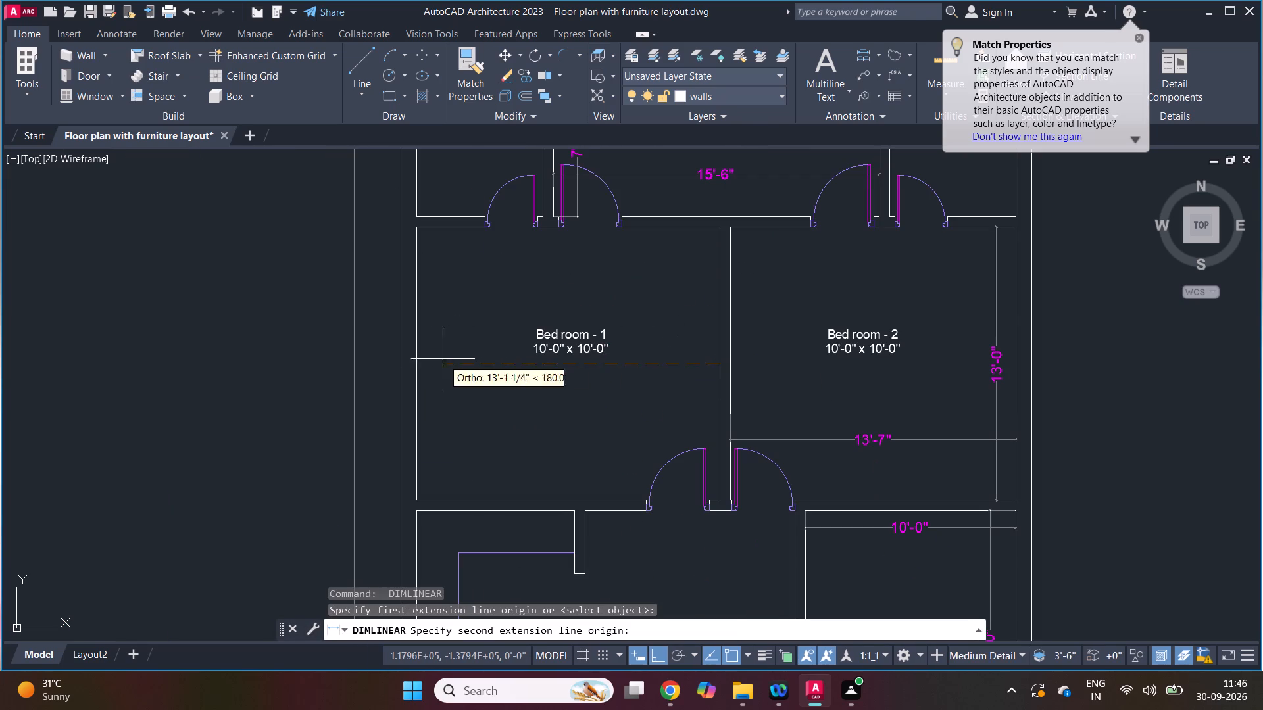
{"action": "left_click", "coordinate": [414, 361]}
{"action": "left_click", "coordinate": [445, 387]}
Move the width dimension of Bed room - 1 down, roughly level with the width dimension of Bed room - 2.
{"action": "key", "text": "m"}
{"action": "key", "text": "space"}
{"action": "left_click", "coordinate": [510, 386]}
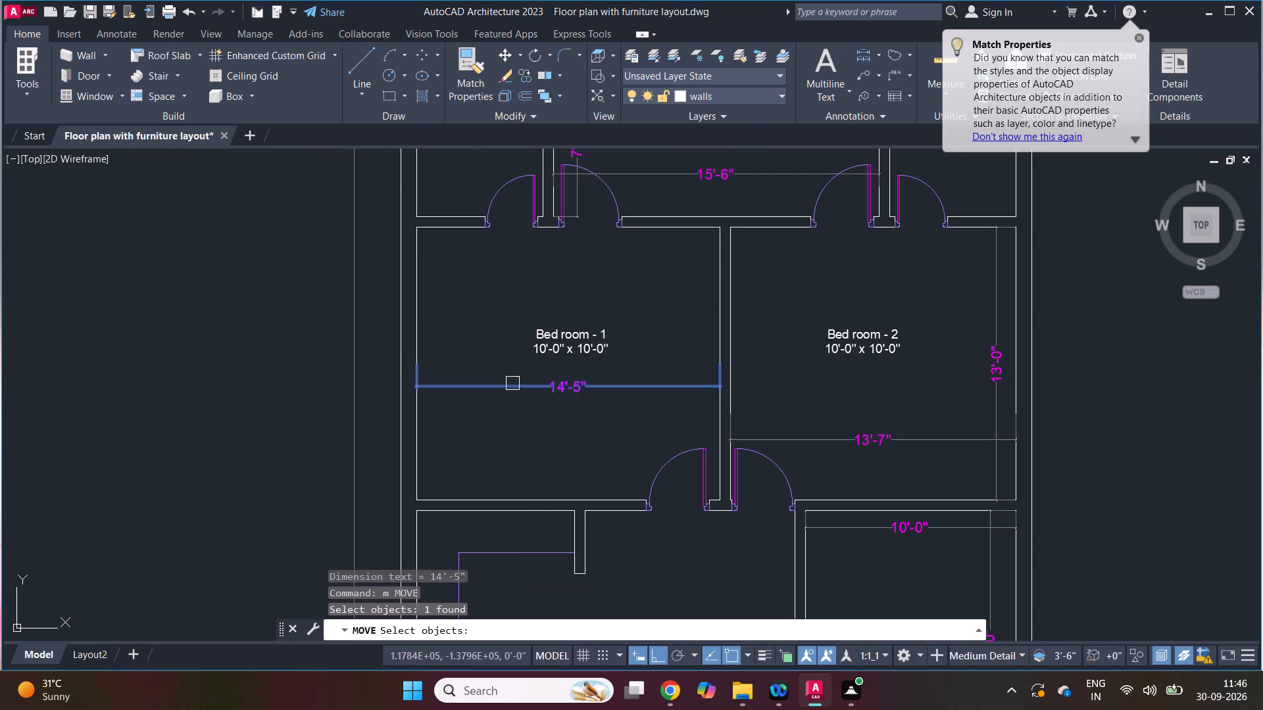
{"action": "key", "text": "space"}
{"action": "left_click_drag", "start_coordinate": [493, 303], "coordinate": [493, 319]}
{"action": "left_click", "coordinate": [492, 353]}
{"action": "key", "text": "Escape"}
Add a vertical linear dimension for the depth of Bed room - 1, just inside its outer wall.
{"action": "key", "text": "d"}
{"action": "key", "text": "l"}
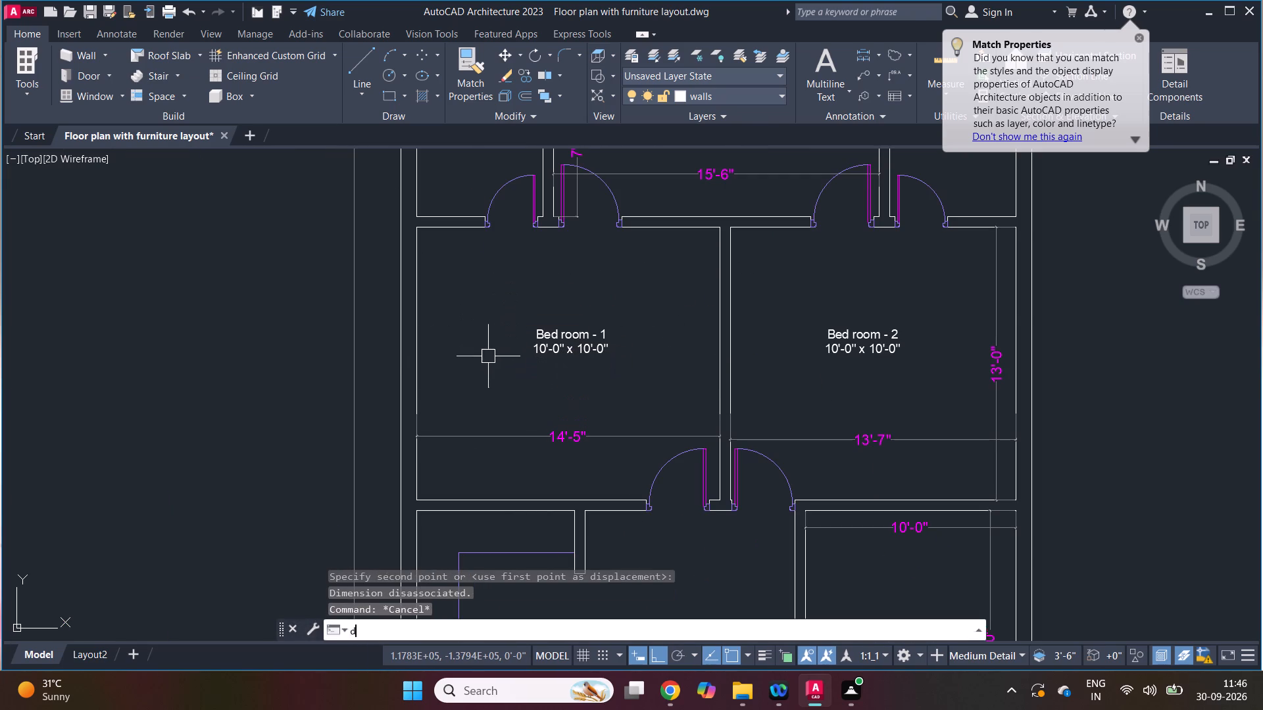
{"action": "key", "text": "i"}
{"action": "key", "text": "space"}
{"action": "key", "text": "space"}
{"action": "left_click", "coordinate": [419, 343]}
{"action": "left_click", "coordinate": [443, 356]}
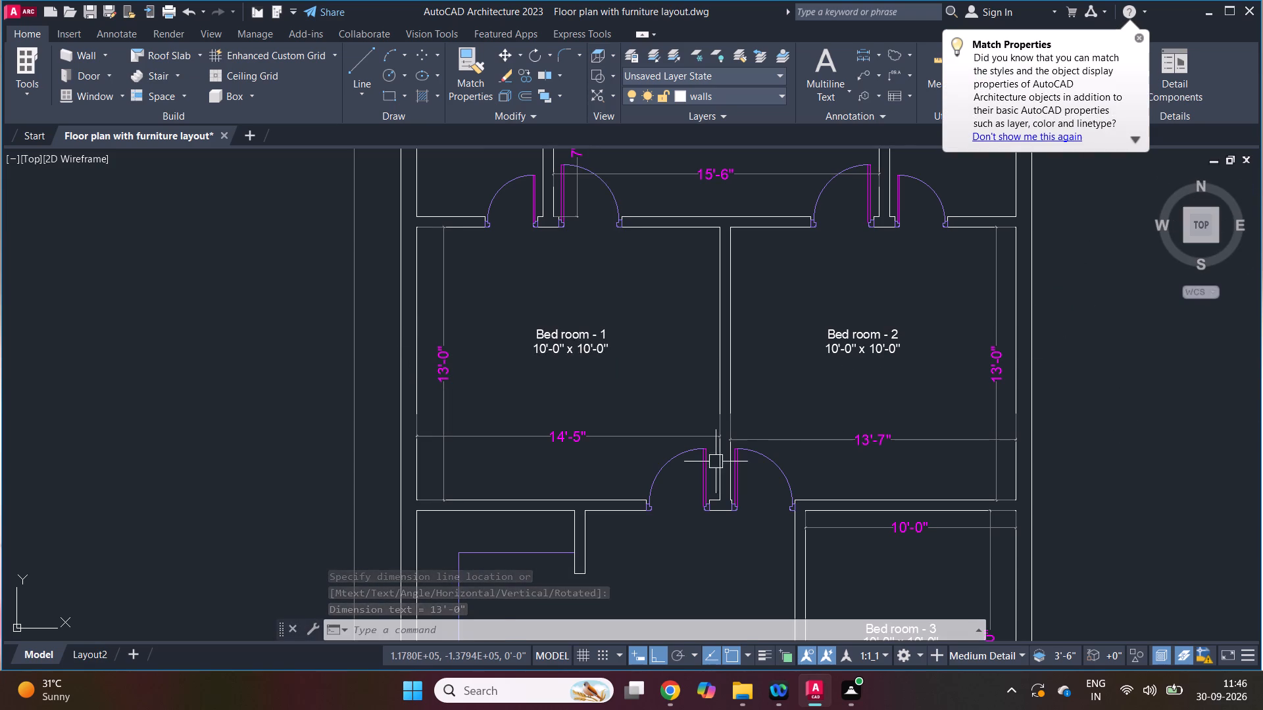
Add a horizontal linear dimension for the width of the toilet above Bed room - 1, placed outside the upper outer wall.
{"action": "scroll", "coordinate": [651, 525], "scroll_direction": "down", "scroll_amount": 1}
{"action": "key", "text": "Escape"}
{"action": "key", "text": "Escape"}
{"action": "scroll", "coordinate": [534, 296], "scroll_direction": "up", "scroll_amount": 1}
{"action": "key", "text": "d"}
{"action": "key", "text": "l"}
{"action": "key", "text": "i"}
{"action": "key", "text": "space"}
{"action": "key", "text": "space"}
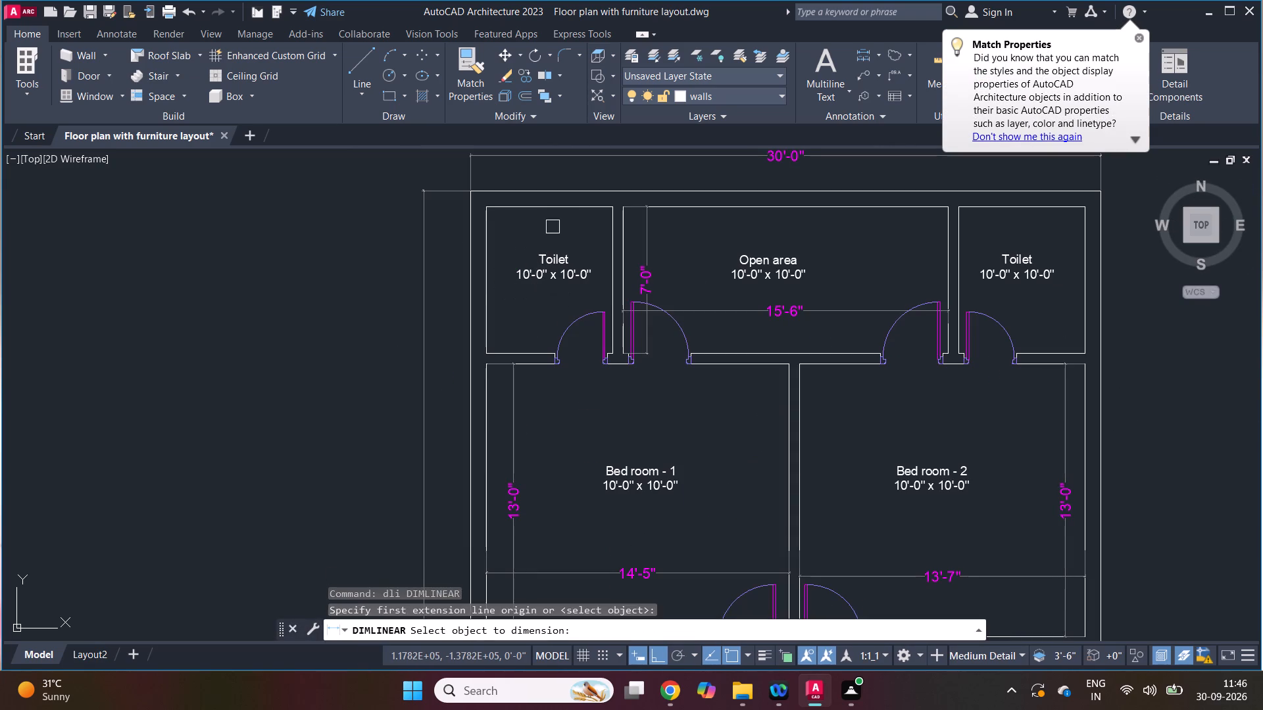
{"action": "left_click", "coordinate": [556, 212]}
{"action": "left_click", "coordinate": [566, 175]}
Add a vertical linear dimension for the depth of the toilet above Bed room - 1, placed outside the left outer wall.
{"action": "key", "text": "space"}
{"action": "key", "text": "space"}
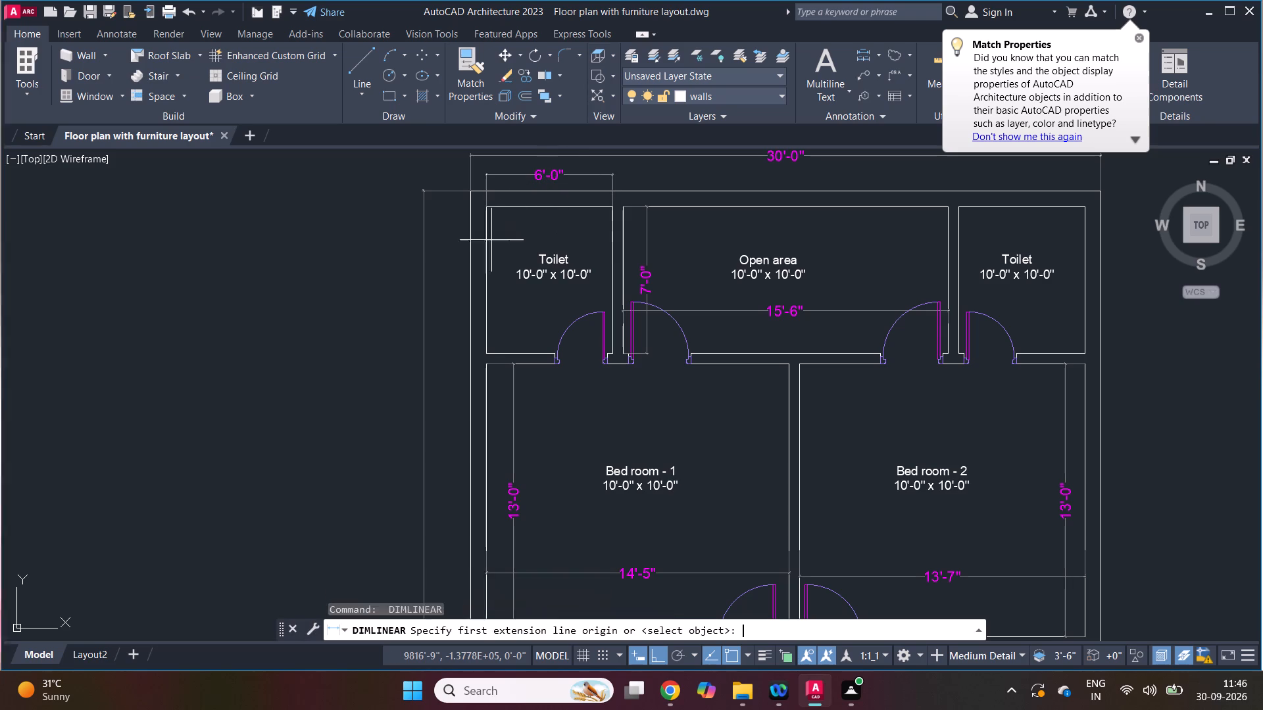
{"action": "left_click", "coordinate": [487, 244]}
{"action": "left_click", "coordinate": [452, 259]}
Add a horizontal linear dimension for the width of the toilet above Bed room - 2, placed outside the upper outer wall.
{"action": "scroll", "coordinate": [461, 313], "scroll_direction": "down", "scroll_amount": 1}
{"action": "key", "text": "space"}
{"action": "key", "text": "space"}
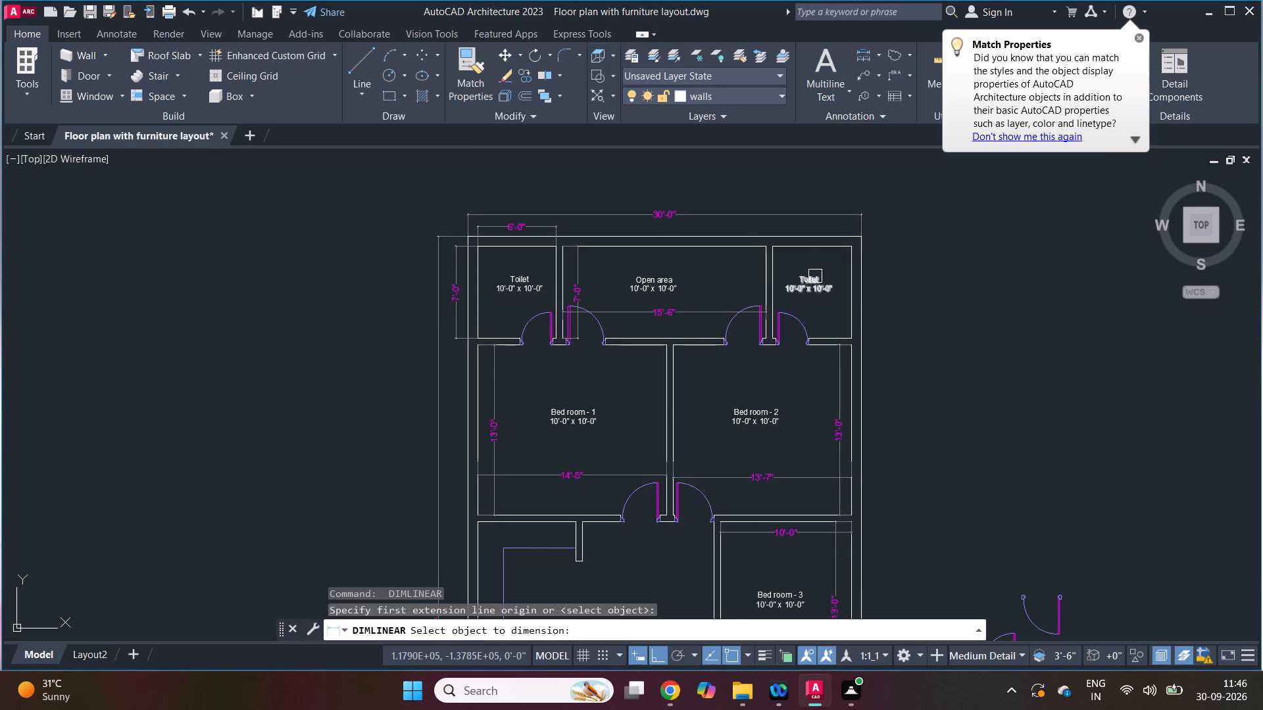
{"action": "scroll", "coordinate": [818, 262], "scroll_direction": "up", "scroll_amount": 1}
{"action": "left_click", "coordinate": [826, 239]}
{"action": "left_click", "coordinate": [833, 204]}
Add a vertical linear dimension for the depth of the toilet above Bed room - 2, placed outside the right outer wall.
{"action": "key", "text": "space"}
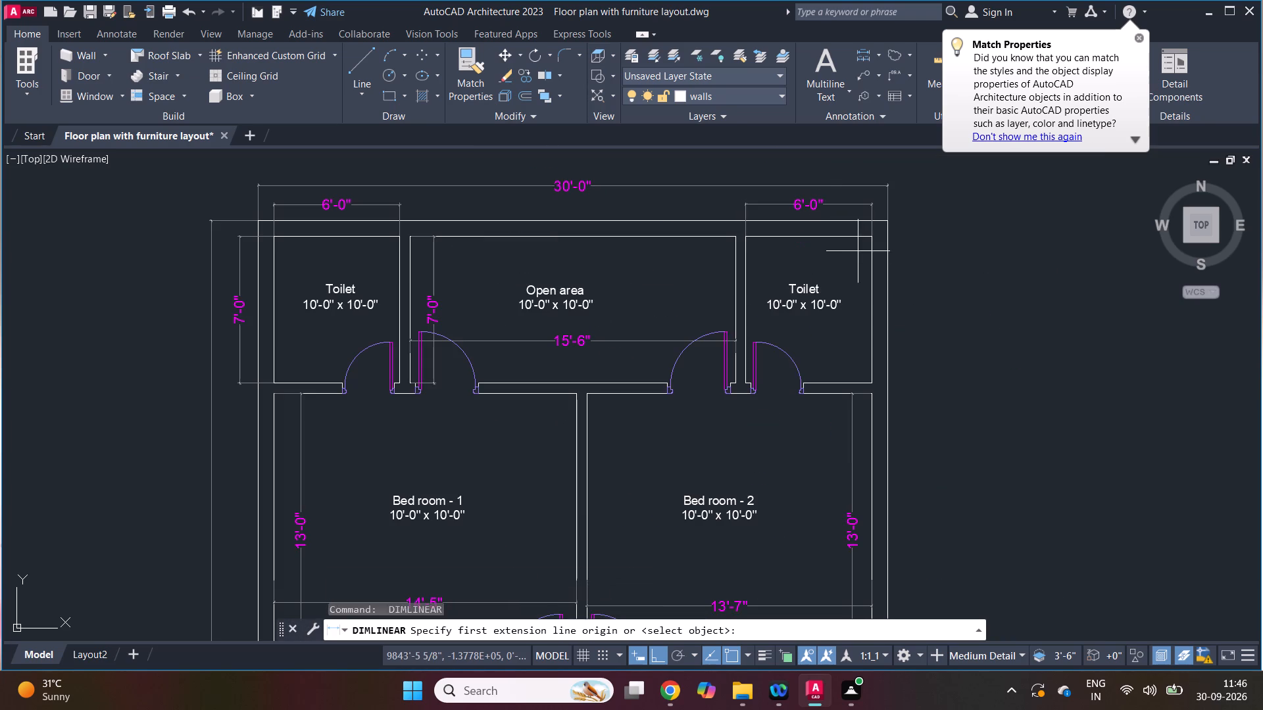
{"action": "key", "text": "space"}
{"action": "left_click", "coordinate": [872, 277]}
{"action": "left_click", "coordinate": [916, 291]}
{"action": "key", "text": "Escape"}
{"action": "key", "text": "Escape"}
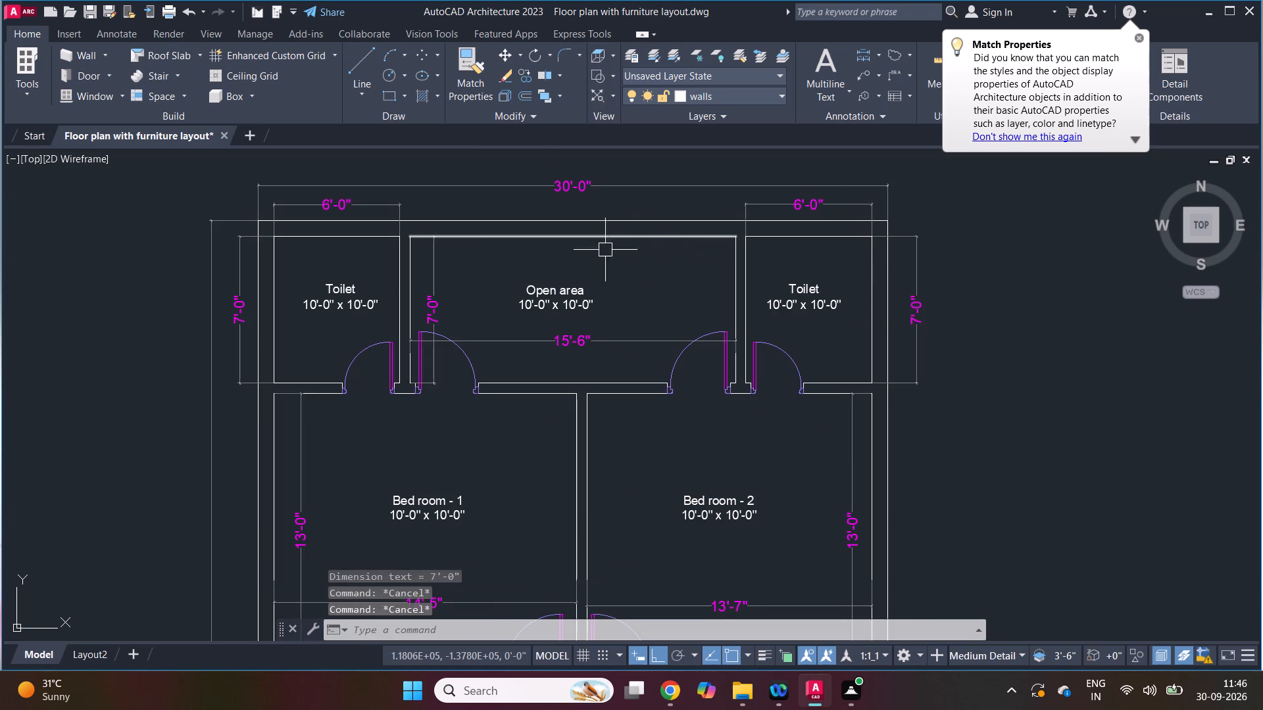
Add a horizontal linear dimension inside the unlabelled counter room above the staircase for the width of that room.
{"action": "scroll", "coordinate": [603, 252], "scroll_direction": "down", "scroll_amount": 2}
{"action": "scroll", "coordinate": [614, 400], "scroll_direction": "up", "scroll_amount": 1}
{"action": "scroll", "coordinate": [624, 316], "scroll_direction": "down", "scroll_amount": 2}
{"action": "scroll", "coordinate": [592, 391], "scroll_direction": "up", "scroll_amount": 2}
{"action": "scroll", "coordinate": [506, 424], "scroll_direction": "up", "scroll_amount": 1}
{"action": "key", "text": "space"}
{"action": "key", "text": "space"}
{"action": "left_click", "coordinate": [492, 258]}
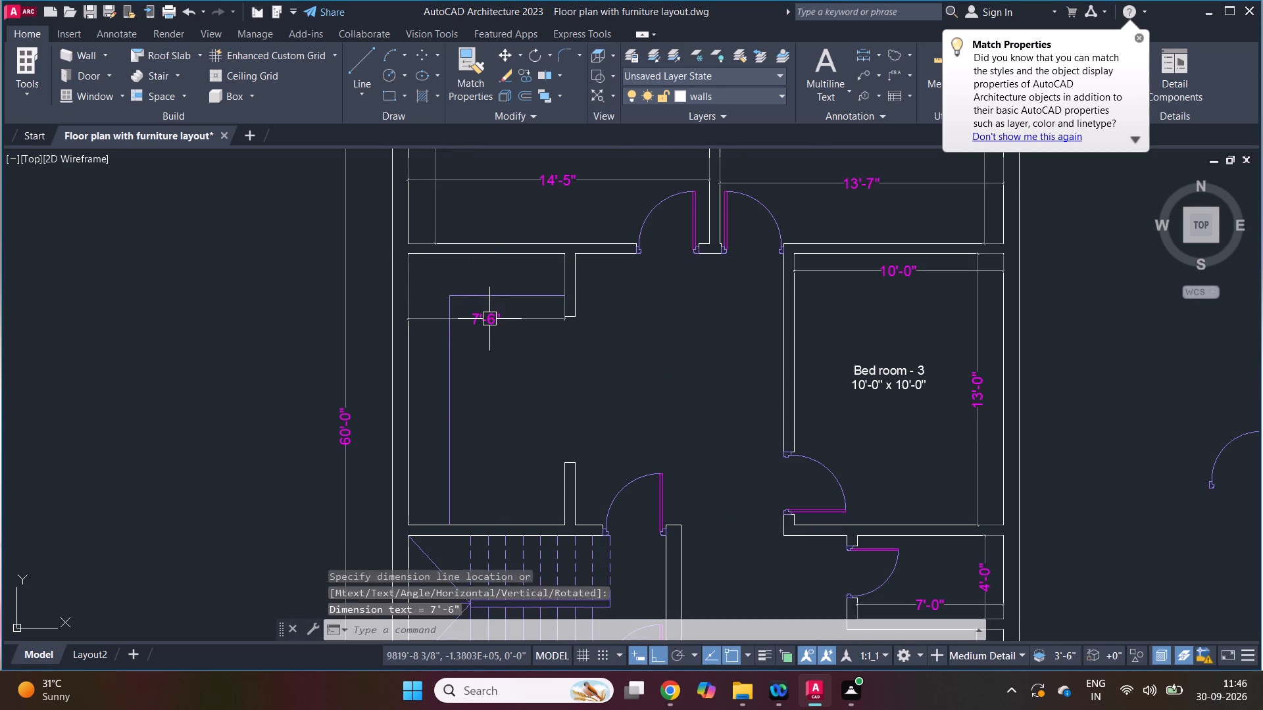
{"action": "left_click", "coordinate": [489, 319]}
Add a vertical linear dimension for the depth of the counter room above the staircase, placed outside the left outer wall.
{"action": "key", "text": "space"}
{"action": "key", "text": "space"}
{"action": "left_click", "coordinate": [414, 389]}
{"action": "left_click", "coordinate": [409, 389]}
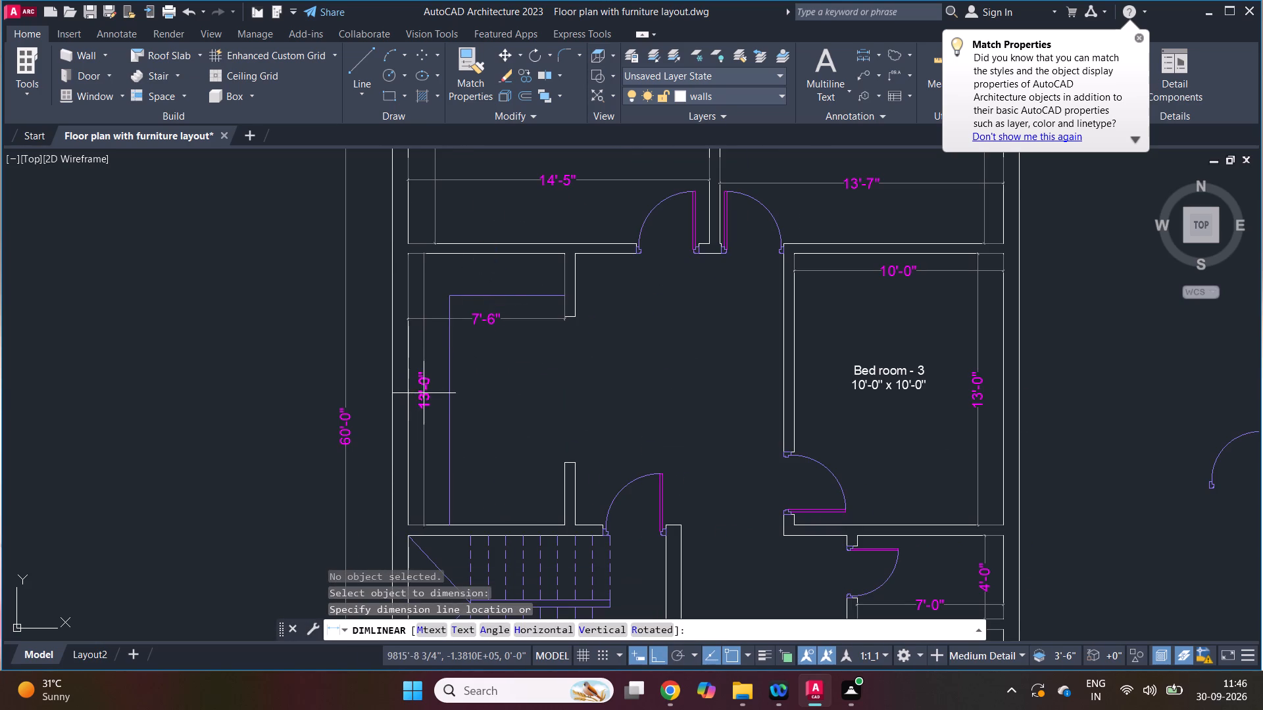
{"action": "left_click", "coordinate": [370, 393]}
Add a horizontal linear dimension for the width of the central space between the counter room and Bed room - 3.
{"action": "key", "text": "space"}
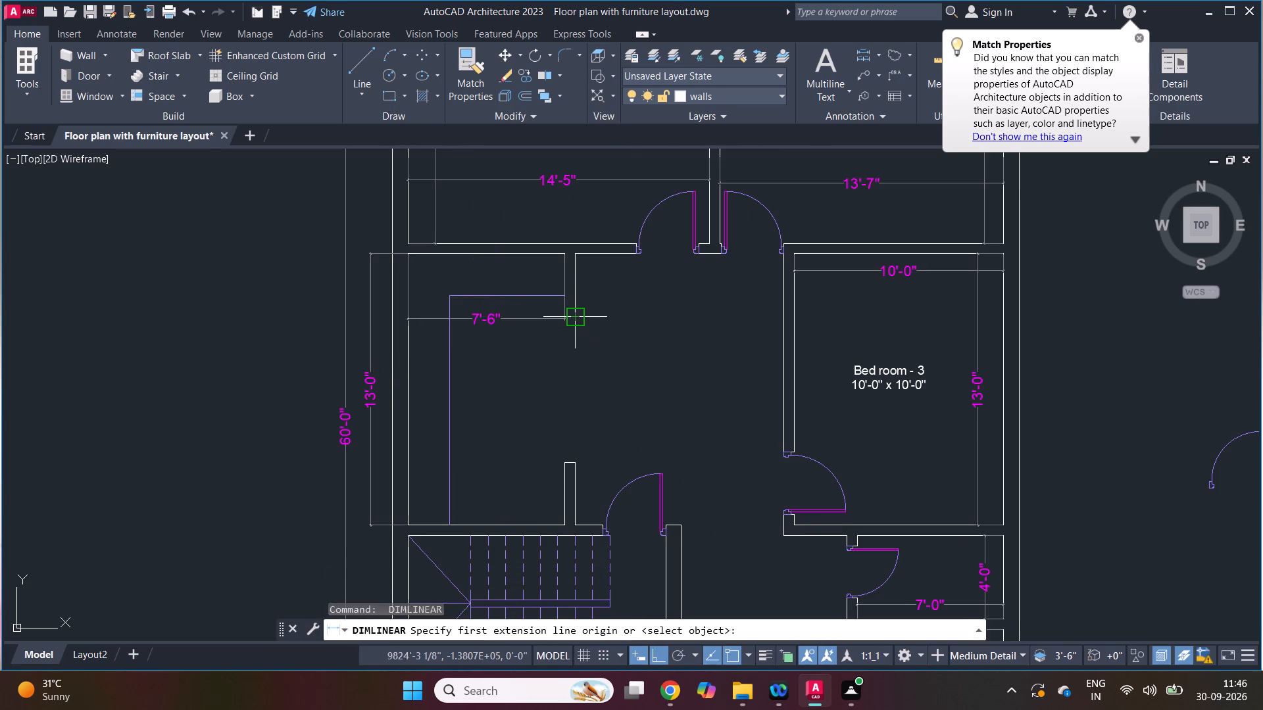
{"action": "left_click", "coordinate": [580, 316]}
{"action": "left_click", "coordinate": [788, 324]}
{"action": "left_click", "coordinate": [773, 334]}
Add a vertical linear dimension for the depth of the central space, placed near its Bed room - 3 side.
{"action": "key", "text": "space"}
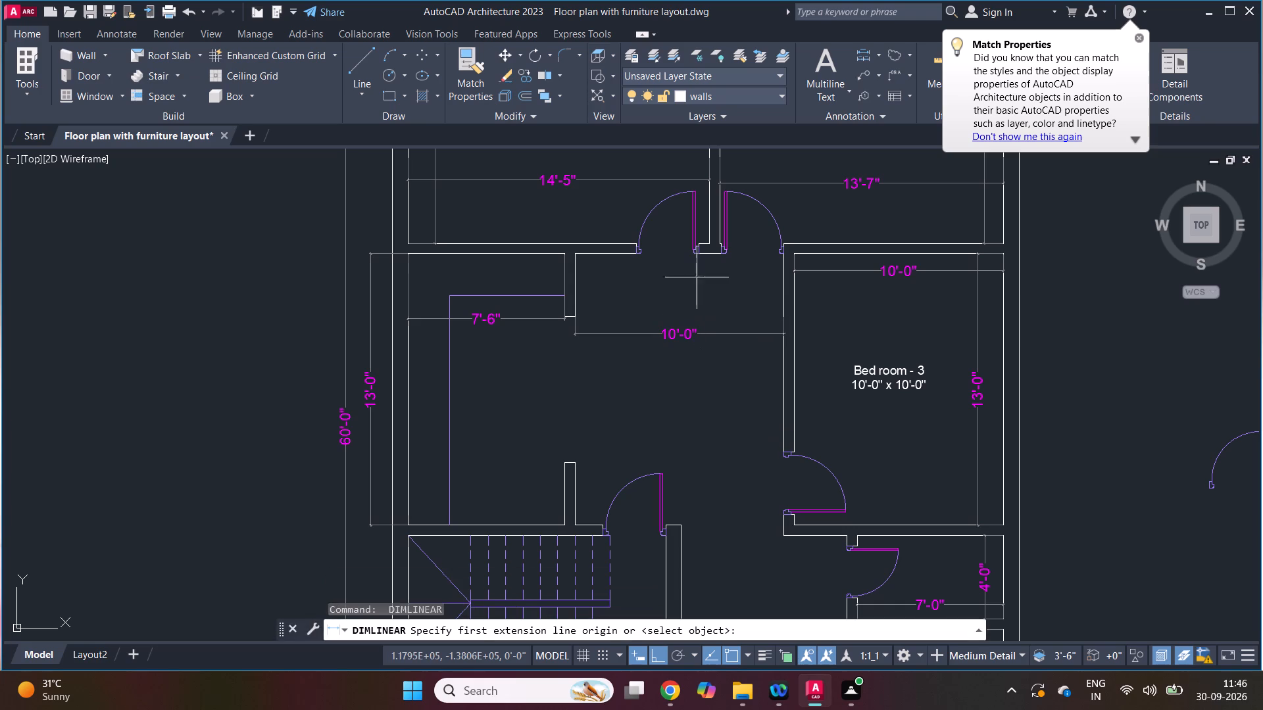
{"action": "left_click", "coordinate": [711, 257]}
{"action": "left_click", "coordinate": [680, 523]}
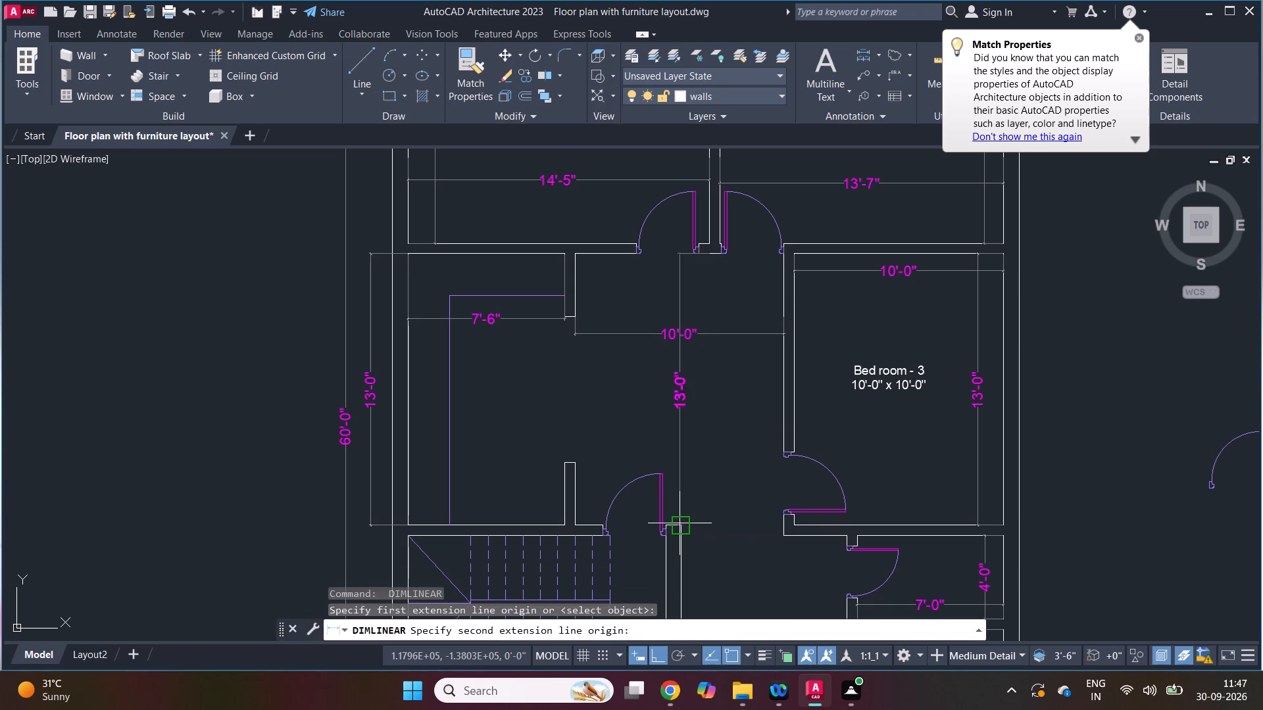
{"action": "left_click", "coordinate": [739, 442]}
Add a horizontal linear dimension for the width of the unlabelled area below the staircase, between its two side walls.
{"action": "scroll", "coordinate": [664, 369], "scroll_direction": "down", "scroll_amount": 3}
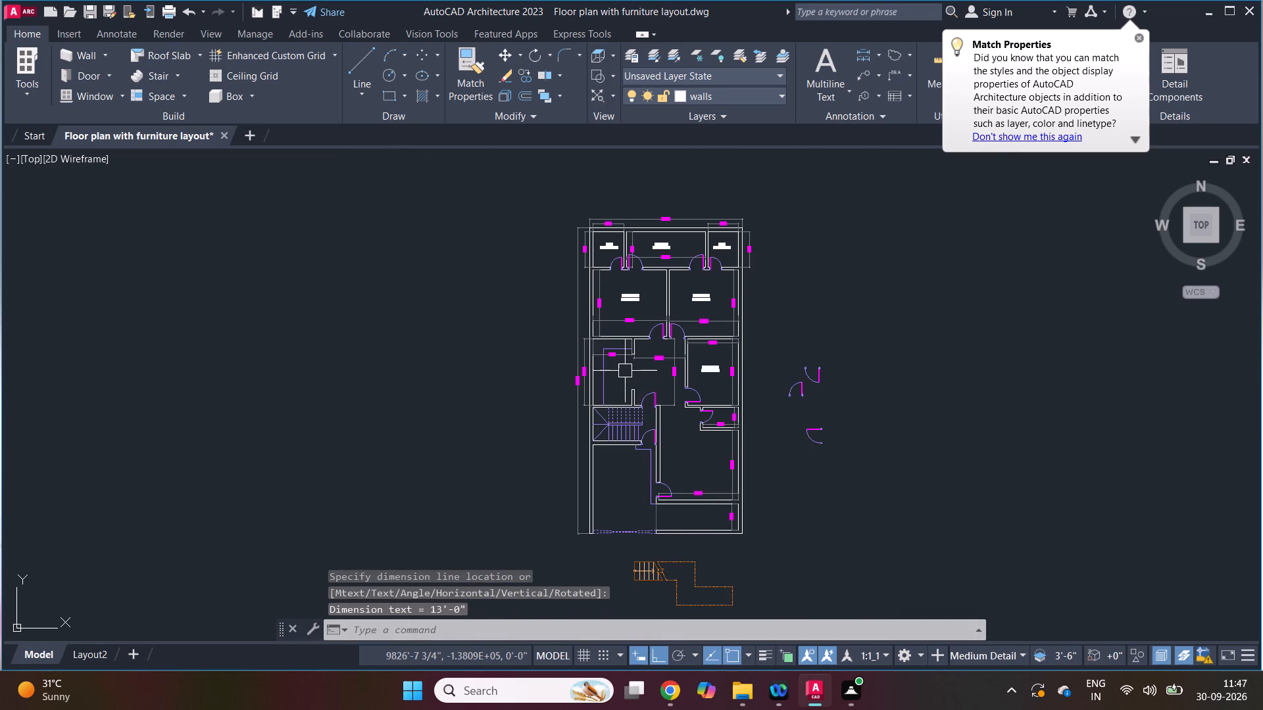
{"action": "scroll", "coordinate": [679, 506], "scroll_direction": "up", "scroll_amount": 2}
{"action": "key", "text": "space"}
{"action": "scroll", "coordinate": [599, 438], "scroll_direction": "up", "scroll_amount": 2}
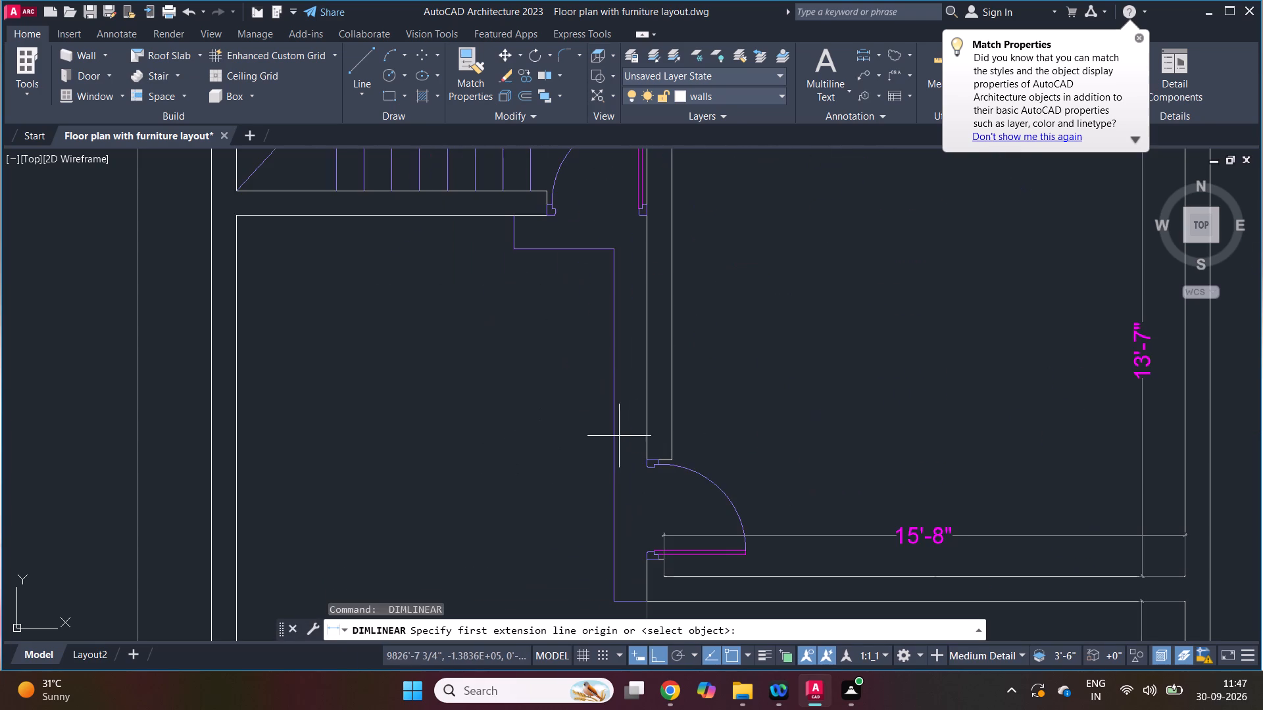
{"action": "left_click", "coordinate": [647, 423]}
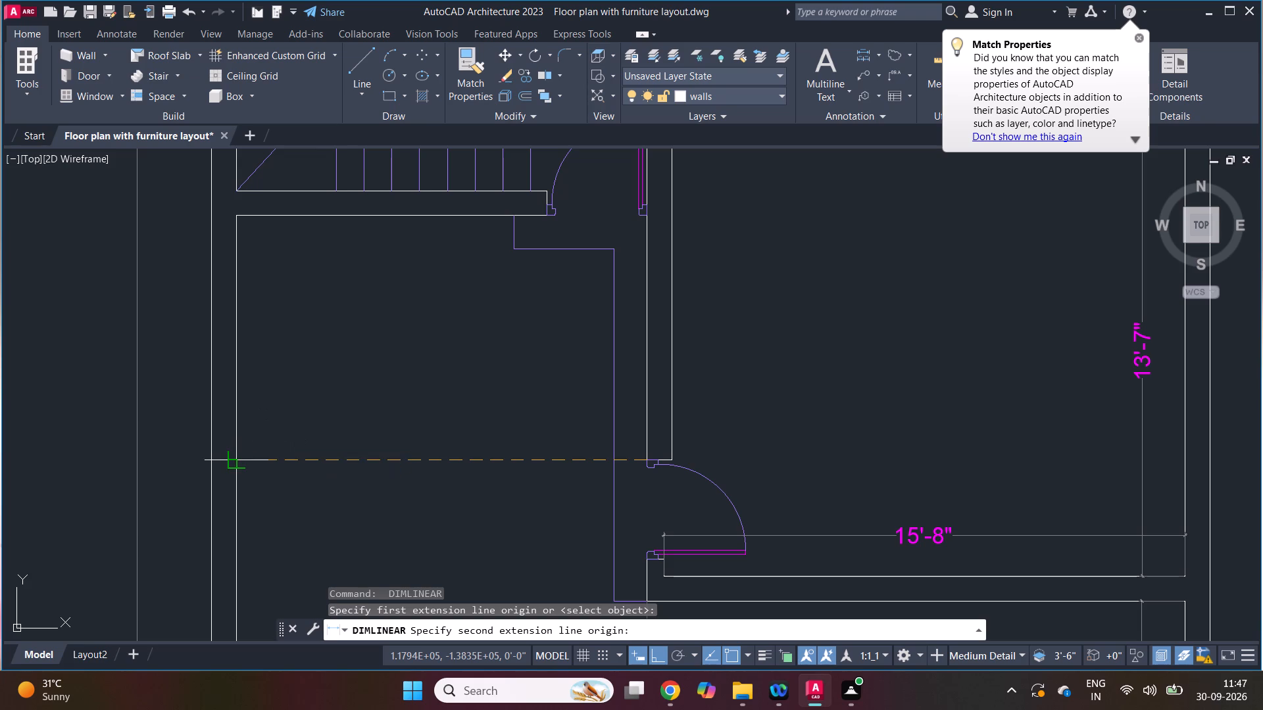
{"action": "left_click", "coordinate": [235, 464]}
{"action": "left_click", "coordinate": [269, 474]}
Add a vertical linear dimension for the depth of the area below the staircase, just inside its left outer wall.
{"action": "scroll", "coordinate": [451, 402], "scroll_direction": "down", "scroll_amount": 3}
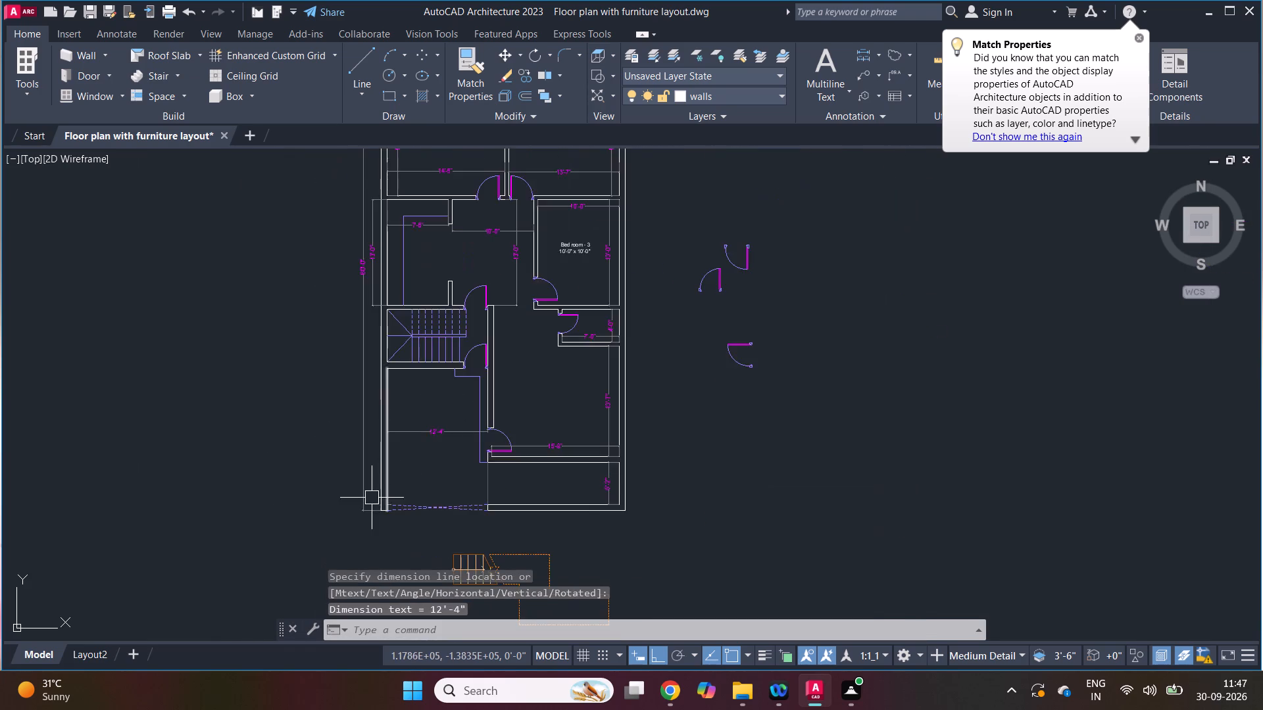
{"action": "scroll", "coordinate": [372, 498], "scroll_direction": "up", "scroll_amount": 3}
{"action": "key", "text": "space"}
{"action": "key", "text": "space"}
{"action": "left_click_drag", "start_coordinate": [430, 450], "coordinate": [435, 450]}
{"action": "left_click", "coordinate": [460, 450]}
{"action": "key", "text": "Escape"}
{"action": "scroll", "coordinate": [580, 486], "scroll_direction": "down", "scroll_amount": 2}
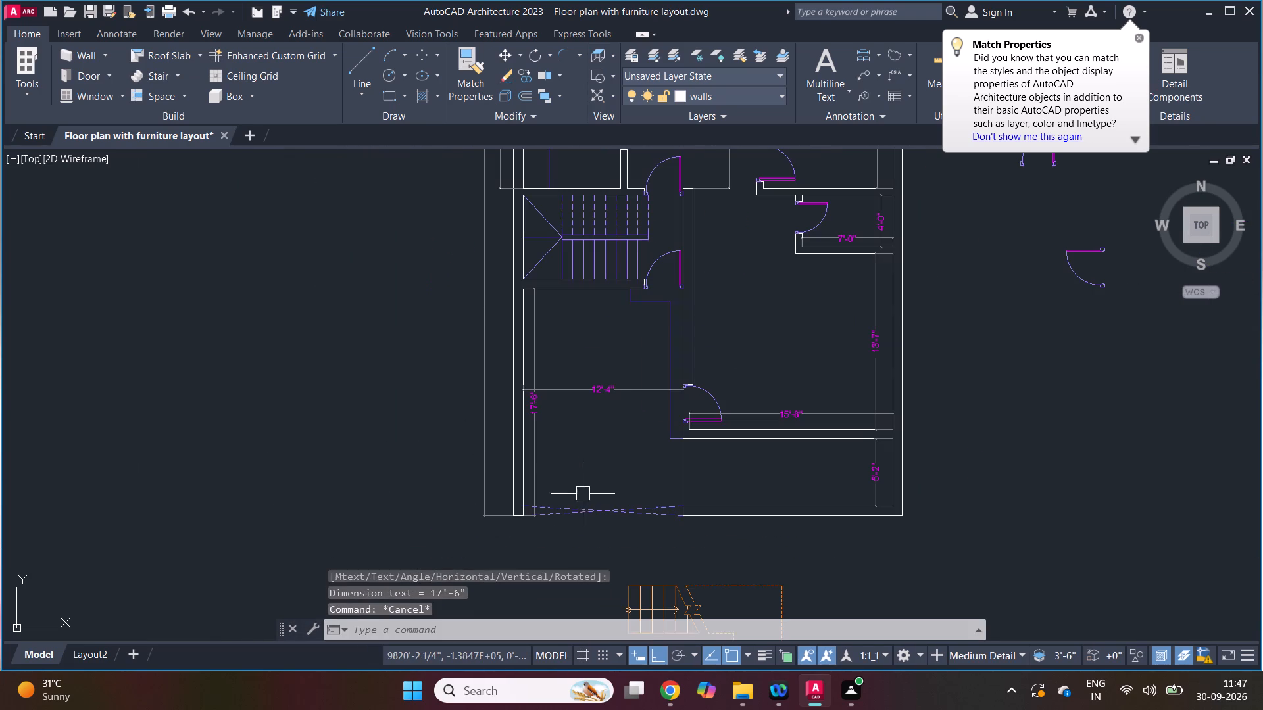
{"action": "key", "text": "Escape"}
Draw a horizontal quick leader without text across the treads of the lower stair flight, pointing away from the door.
{"action": "scroll", "coordinate": [650, 254], "scroll_direction": "up", "scroll_amount": 2}
{"action": "type", "text": "le"}
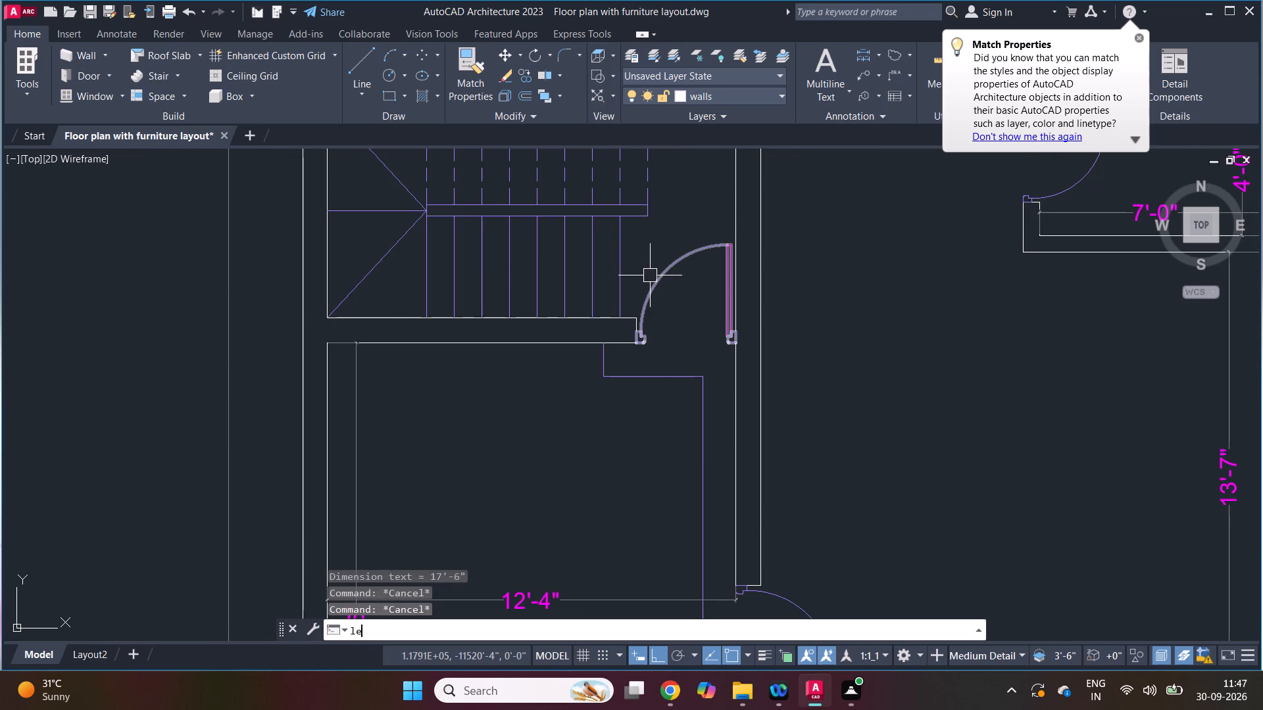
{"action": "key", "text": "space"}
{"action": "left_click", "coordinate": [515, 269]}
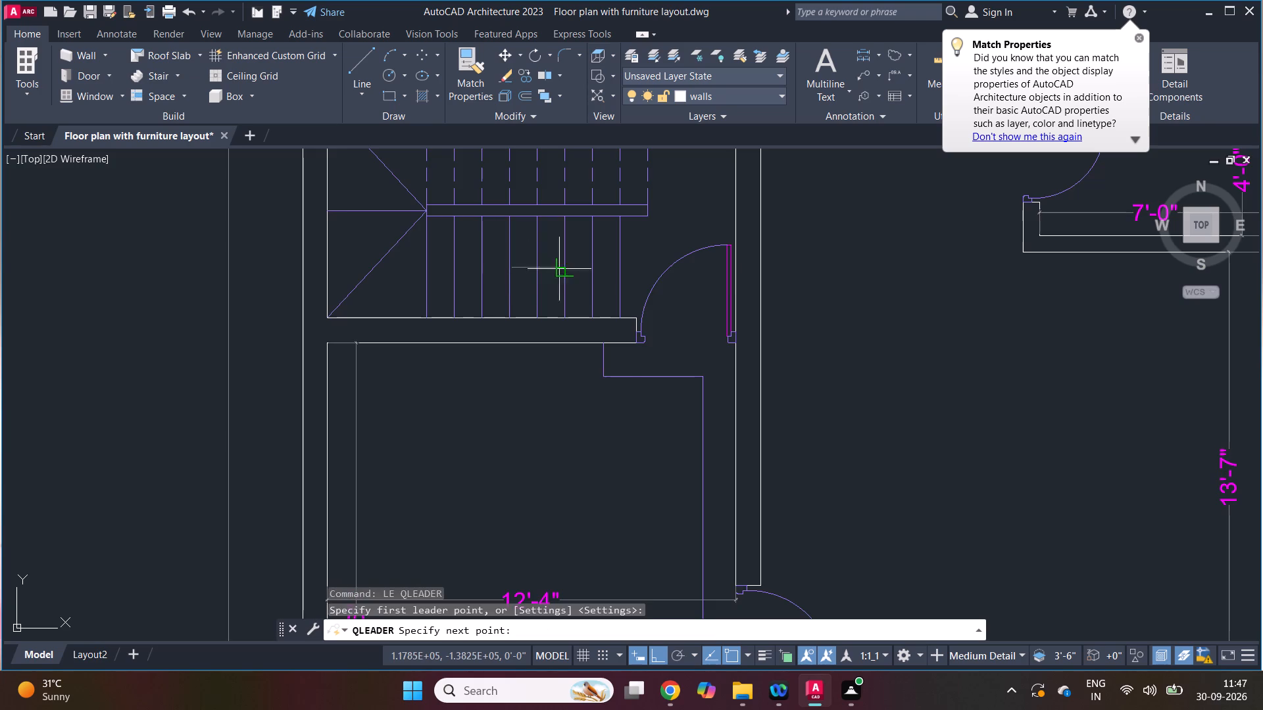
{"action": "scroll", "coordinate": [633, 261], "scroll_direction": "up", "scroll_amount": 2}
{"action": "left_click", "coordinate": [633, 264]}
{"action": "key", "text": "Escape"}
Set the stair leader's arrowhead to the Right angle style with an arrow size of 6".
{"action": "left_click", "coordinate": [558, 272]}
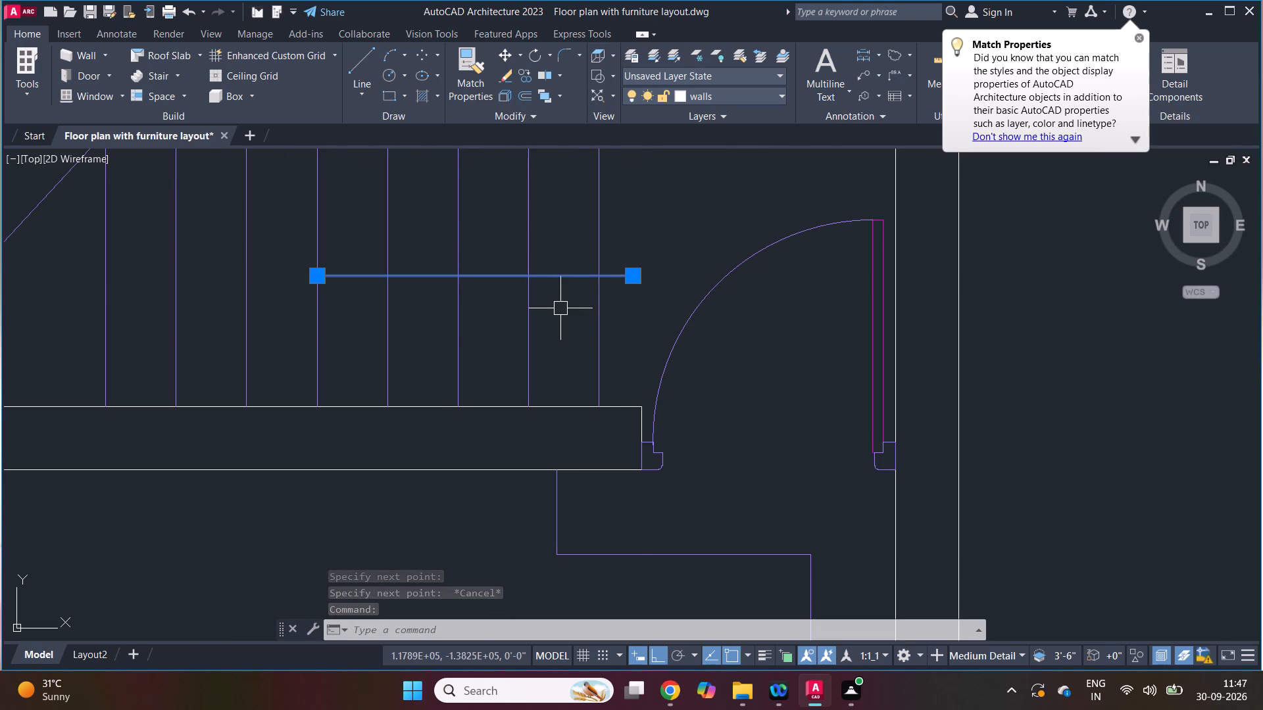
{"action": "key", "text": "ctrl+1"}
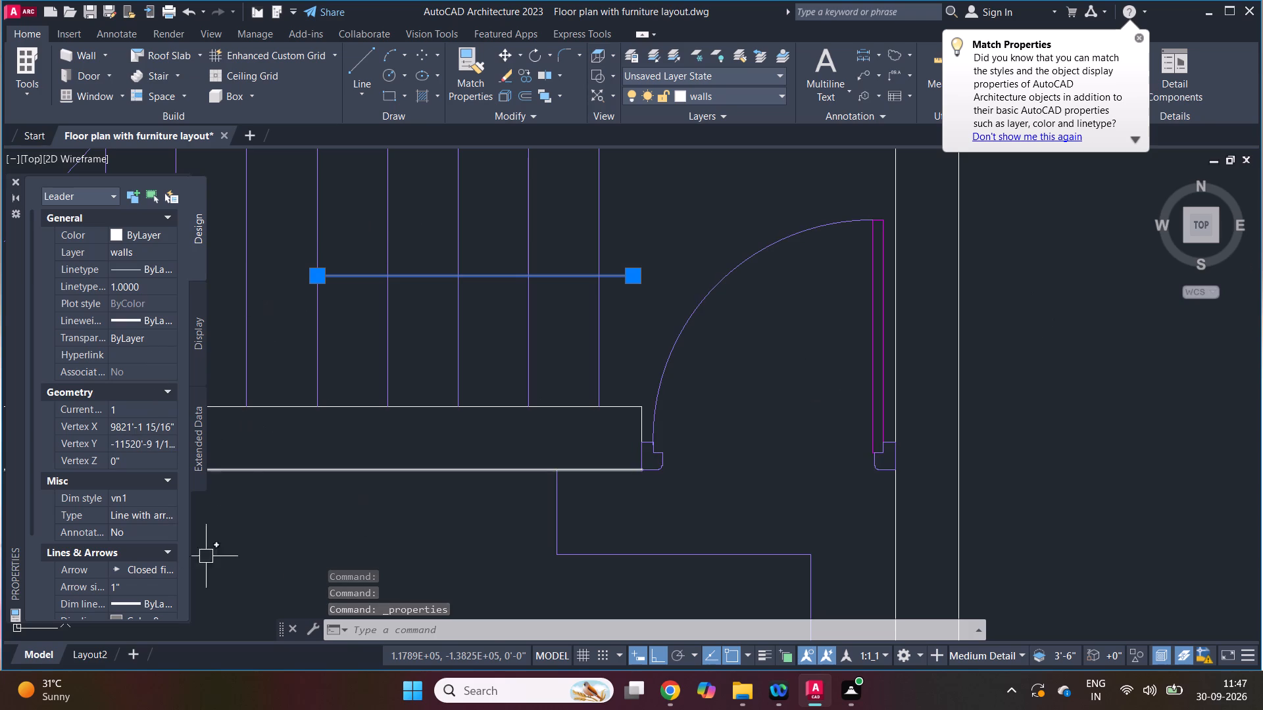
{"action": "left_click", "coordinate": [149, 572]}
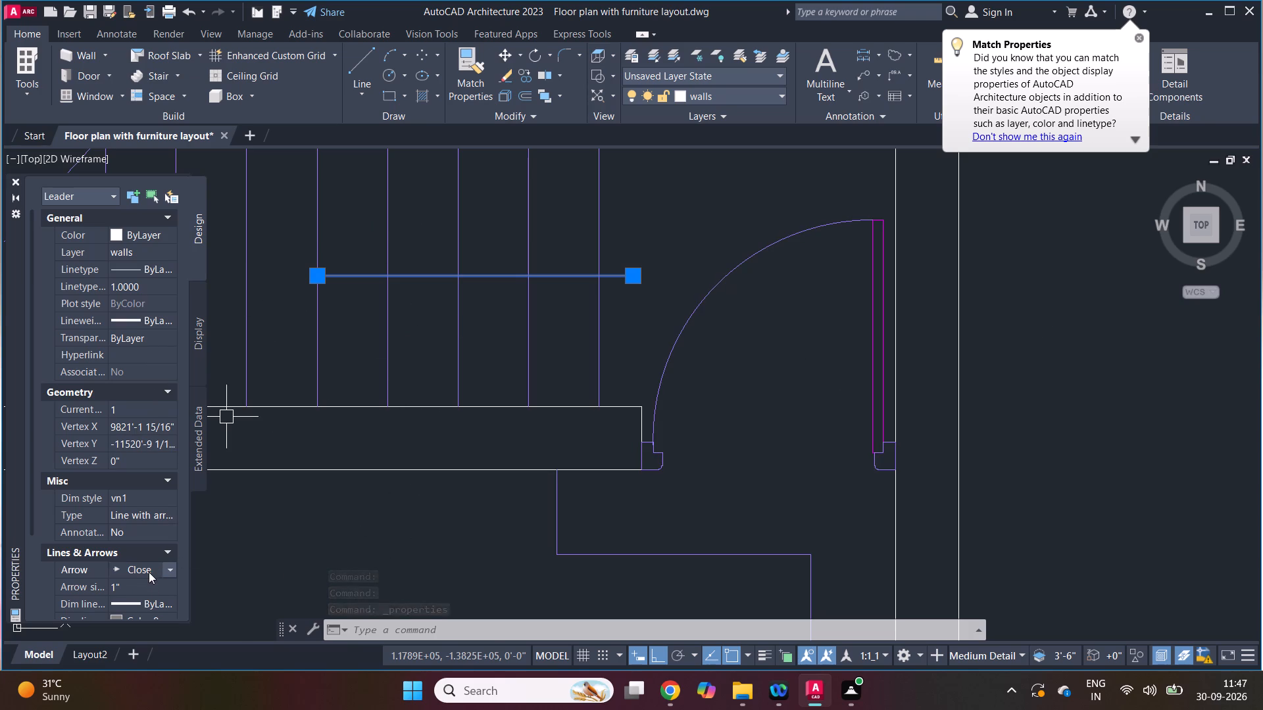
{"action": "left_click", "coordinate": [150, 571]}
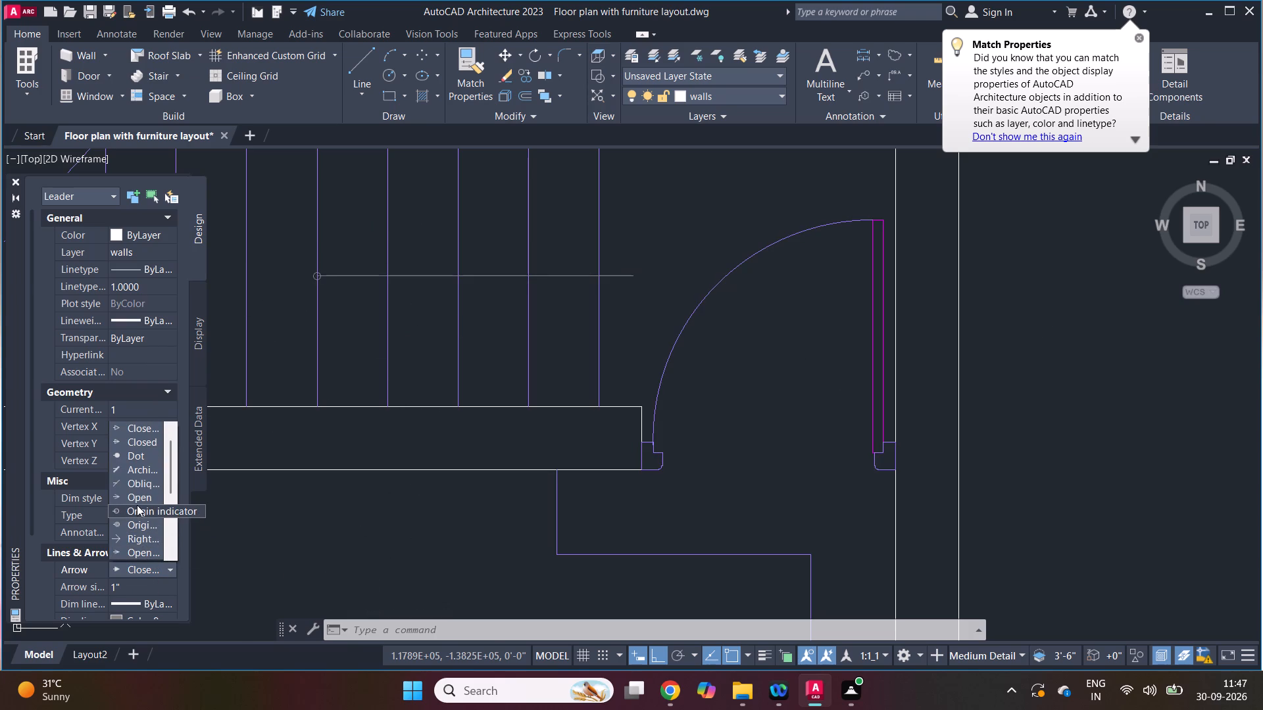
{"action": "left_click", "coordinate": [132, 543]}
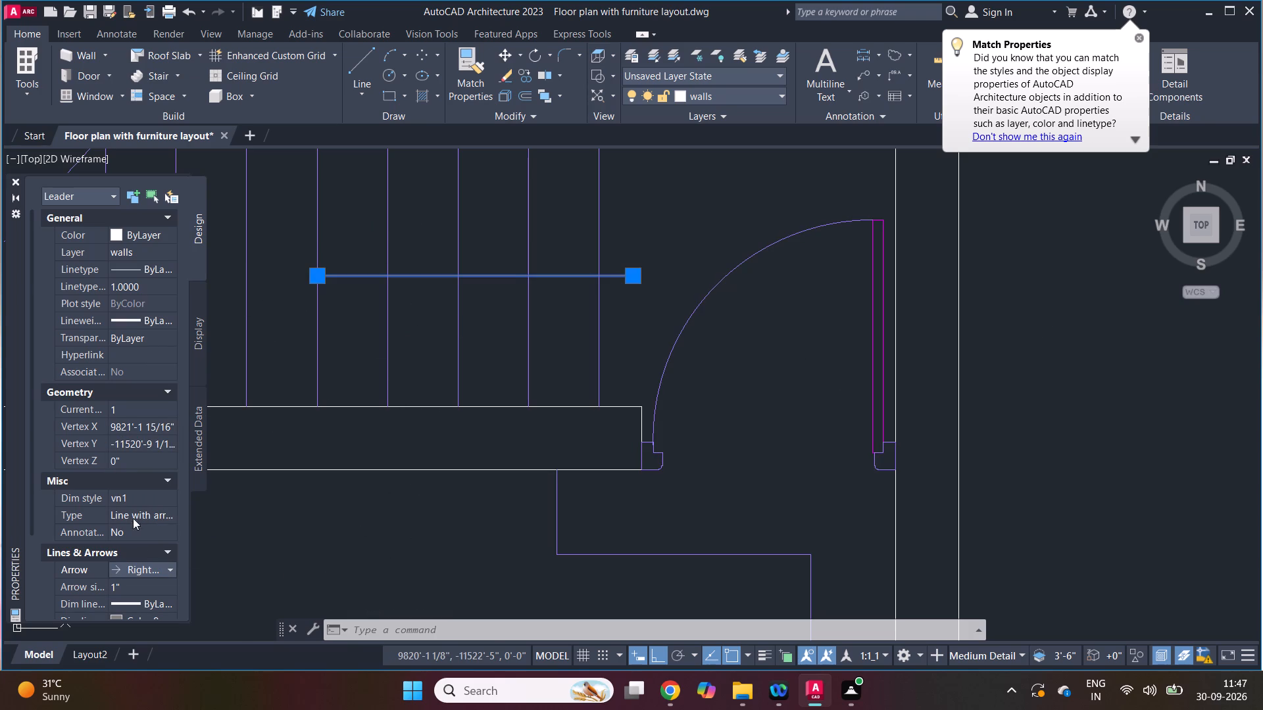
{"action": "left_click", "coordinate": [129, 585]}
{"action": "key", "text": "6"}
{"action": "key", "text": "Return"}
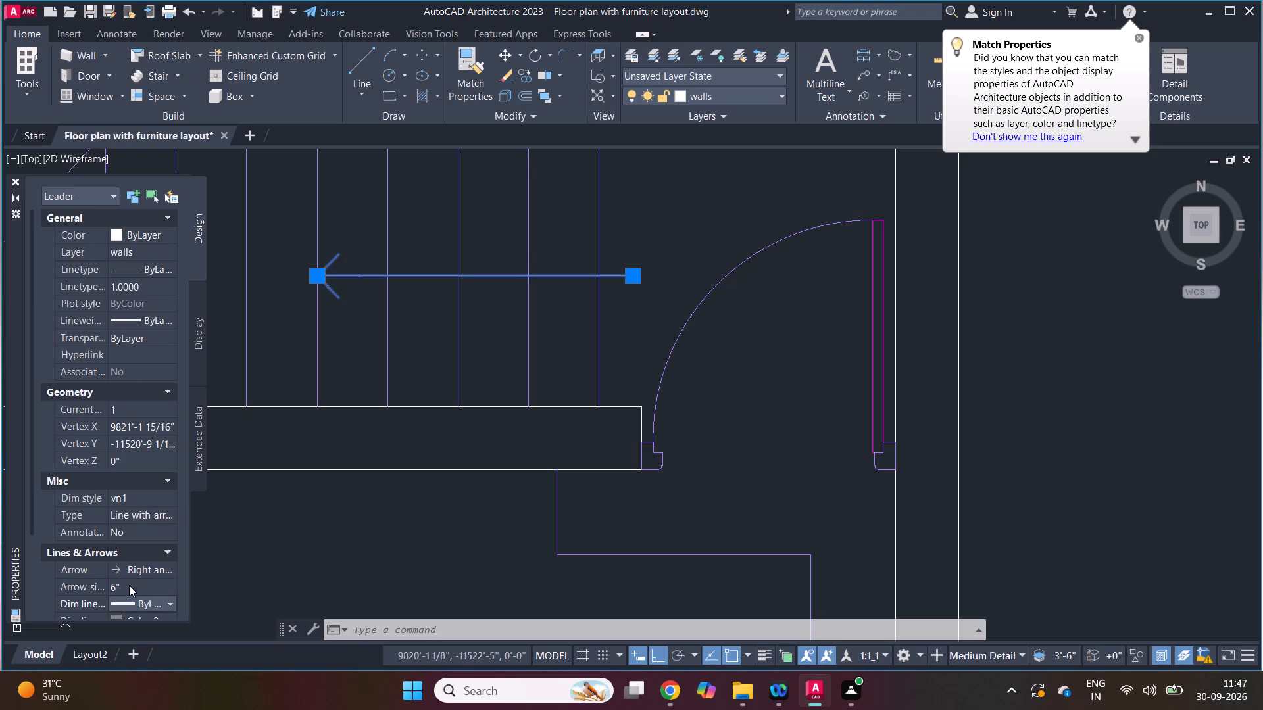
{"action": "key", "text": "Escape"}
{"action": "key", "text": "Escape"}
{"action": "key", "text": "Escape"}
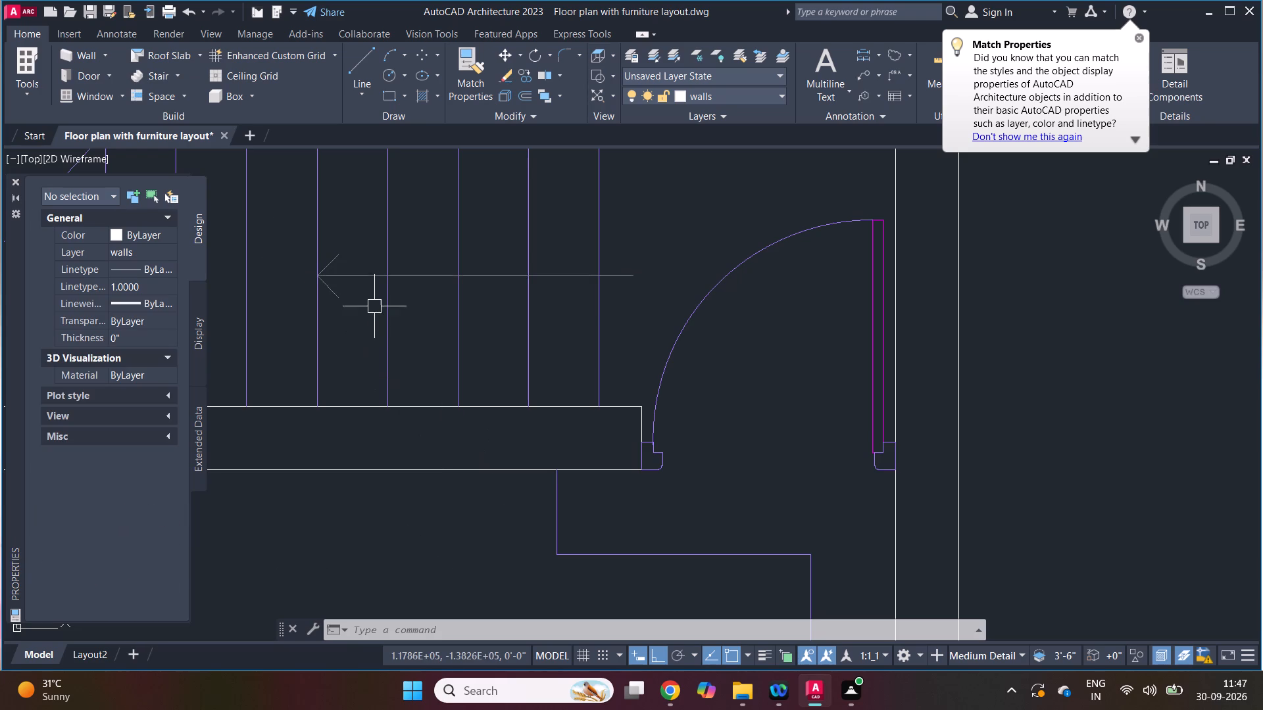
{"action": "left_click", "coordinate": [14, 183]}
{"action": "key", "text": "Escape"}
{"action": "scroll", "coordinate": [636, 382], "scroll_direction": "down", "scroll_amount": 3}
{"action": "key", "text": "Escape"}
{"action": "key", "text": "Escape"}
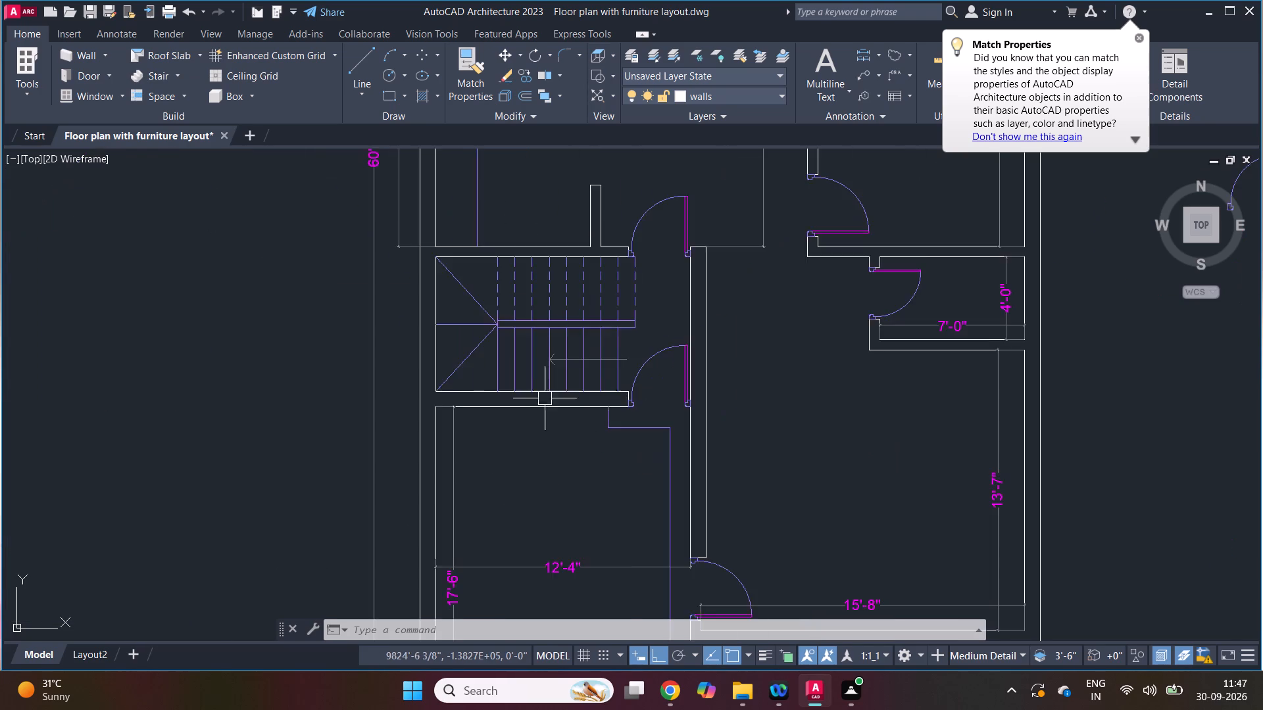
Copy the Bed room - 1 text label onto the lower stair flight, over the leader arrow.
{"action": "scroll", "coordinate": [532, 402], "scroll_direction": "down", "scroll_amount": 1}
{"action": "scroll", "coordinate": [607, 413], "scroll_direction": "up", "scroll_amount": 1}
{"action": "key", "text": "c"}
{"action": "key", "text": "p"}
{"action": "key", "text": "space"}
{"action": "scroll", "coordinate": [595, 427], "scroll_direction": "down", "scroll_amount": 2}
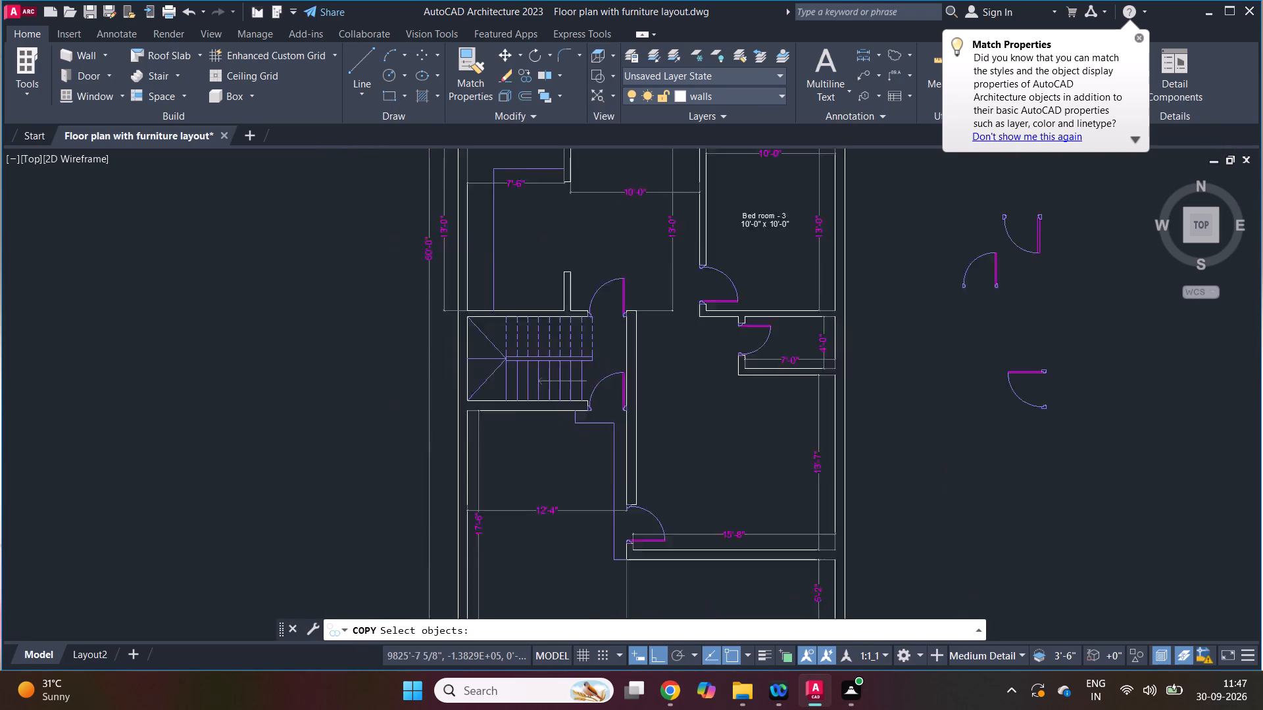
{"action": "left_click", "coordinate": [578, 179]}
{"action": "key", "text": "space"}
{"action": "left_click", "coordinate": [607, 195]}
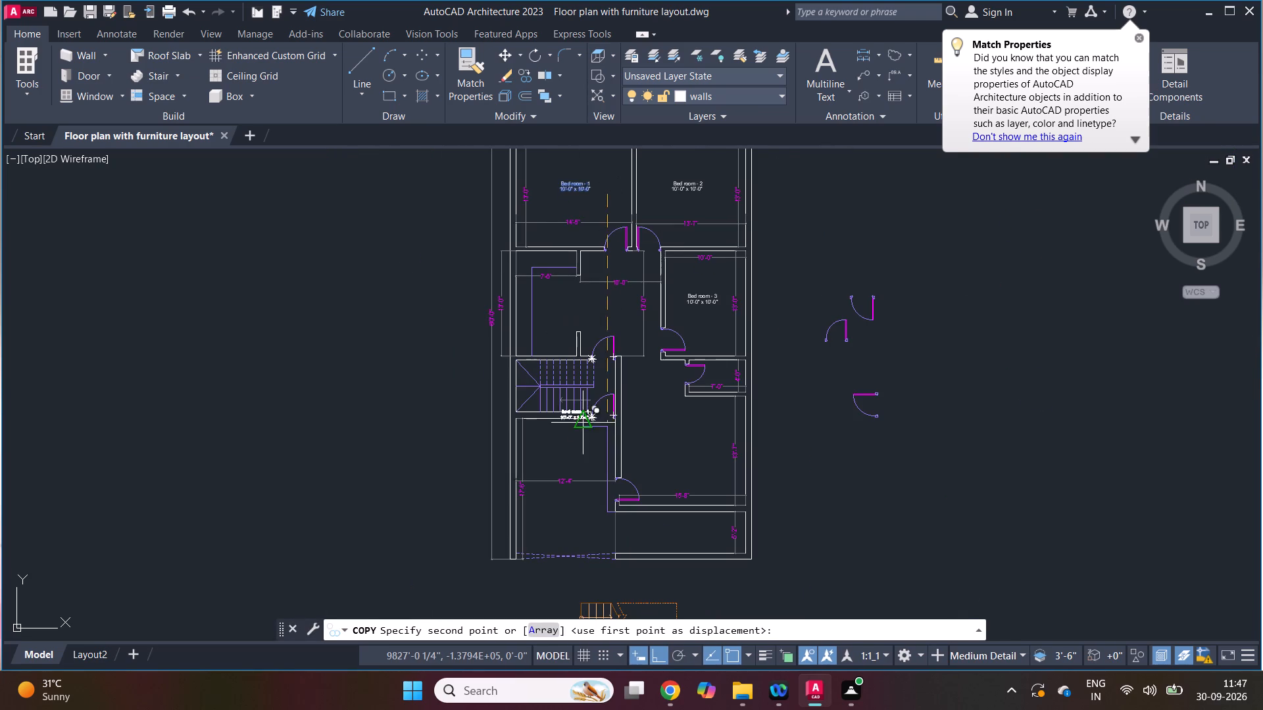
{"action": "scroll", "coordinate": [584, 433], "scroll_direction": "up", "scroll_amount": 2}
{"action": "scroll", "coordinate": [624, 359], "scroll_direction": "up", "scroll_amount": 2}
{"action": "left_click", "coordinate": [625, 365]}
{"action": "key", "text": "Escape"}
{"action": "key", "text": "Escape"}
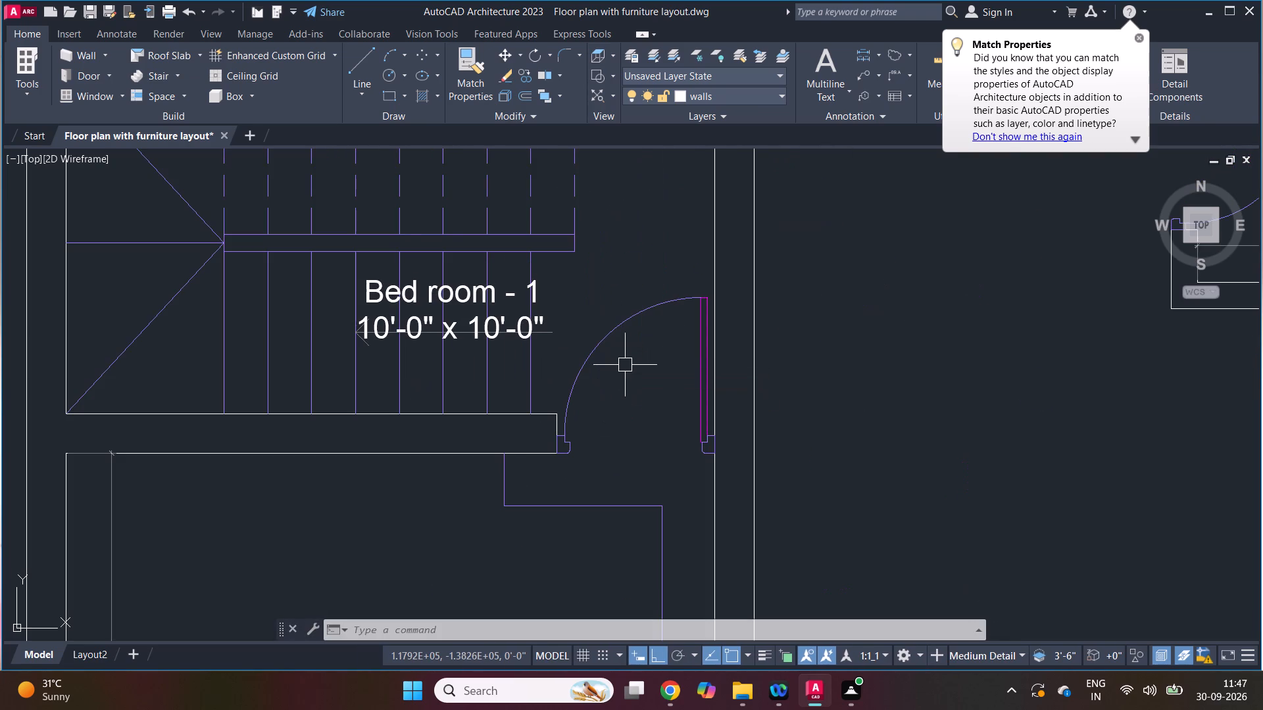
Replace the whole text of the copied label on the stairs with "UP.".
{"action": "key", "text": "e"}
{"action": "key", "text": "d"}
{"action": "key", "text": "space"}
{"action": "left_click", "coordinate": [466, 290]}
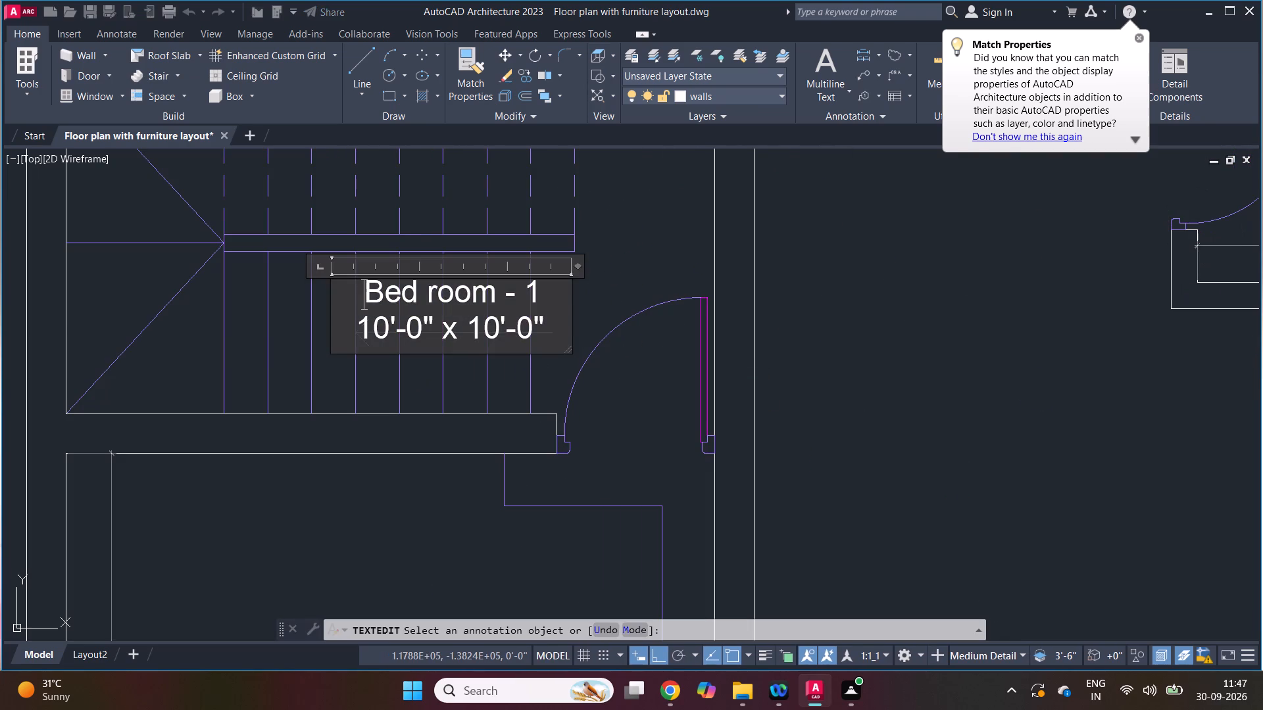
{"action": "key", "text": "ctrl+a"}
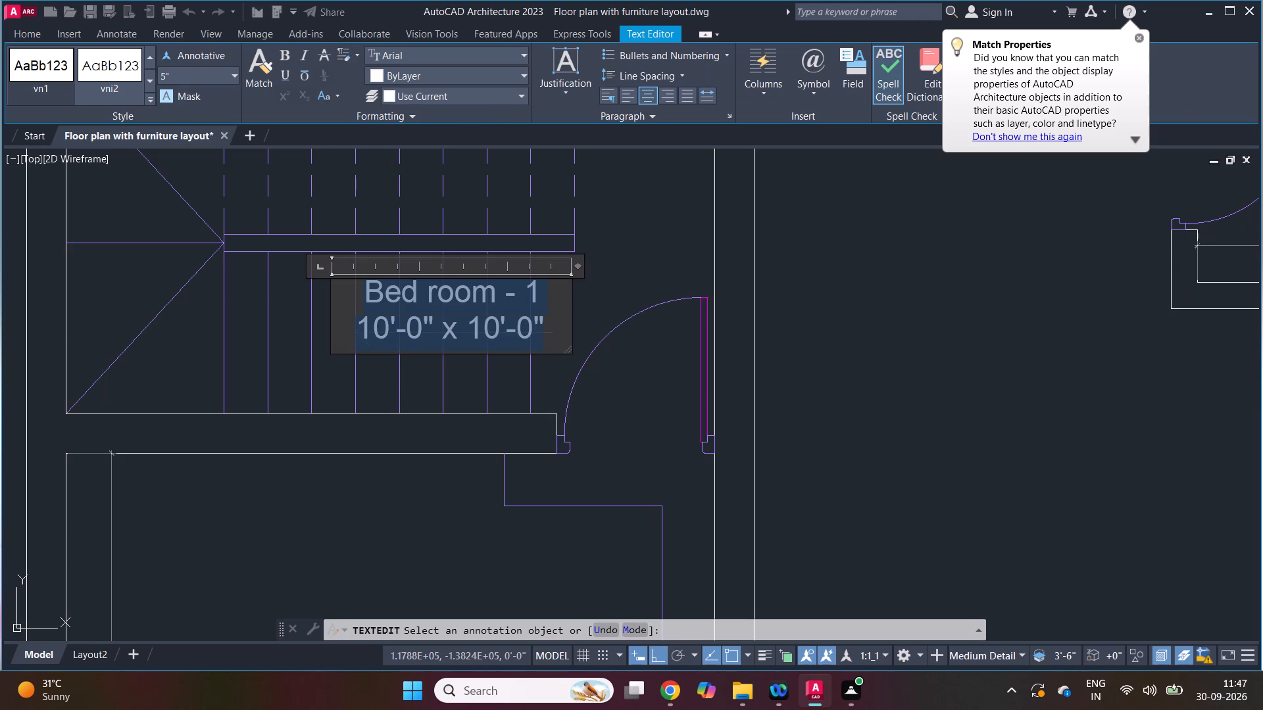
{"action": "type", "text": "UP"}
{"action": "key", "text": "period"}
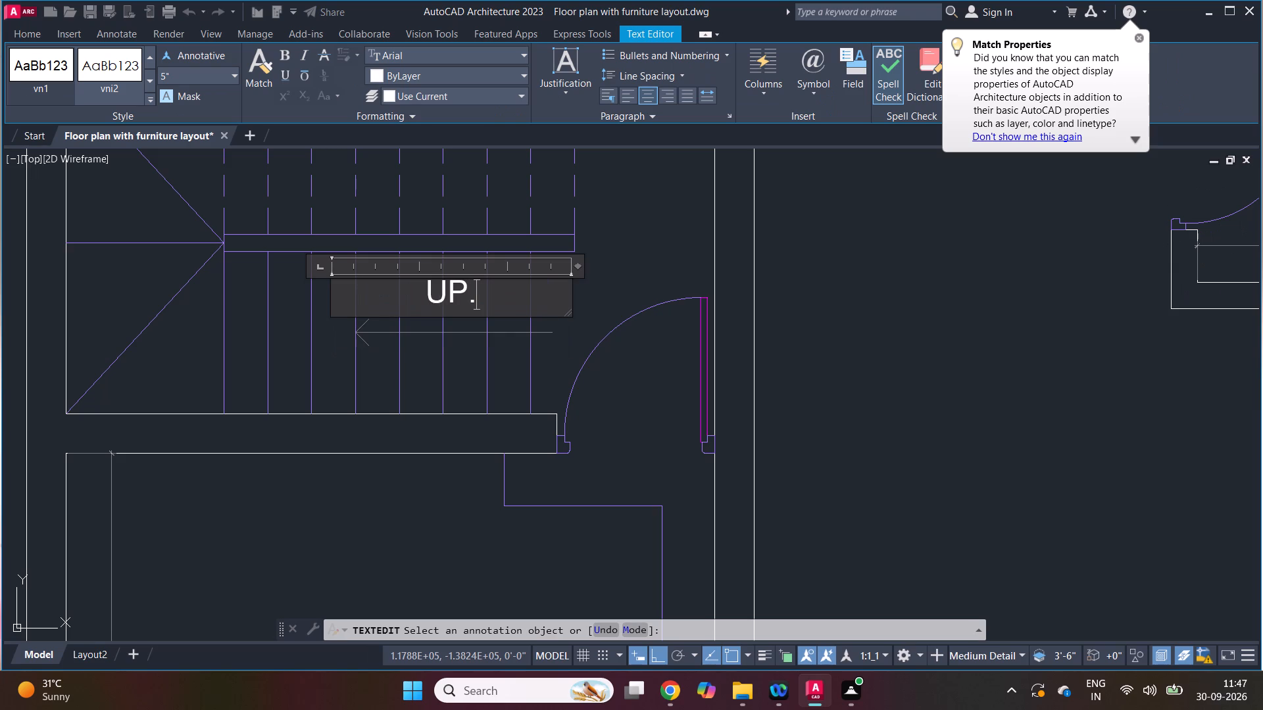
{"action": "left_click", "coordinate": [631, 402]}
{"action": "right_click", "coordinate": [635, 413]}
{"action": "left_click", "coordinate": [689, 423]}
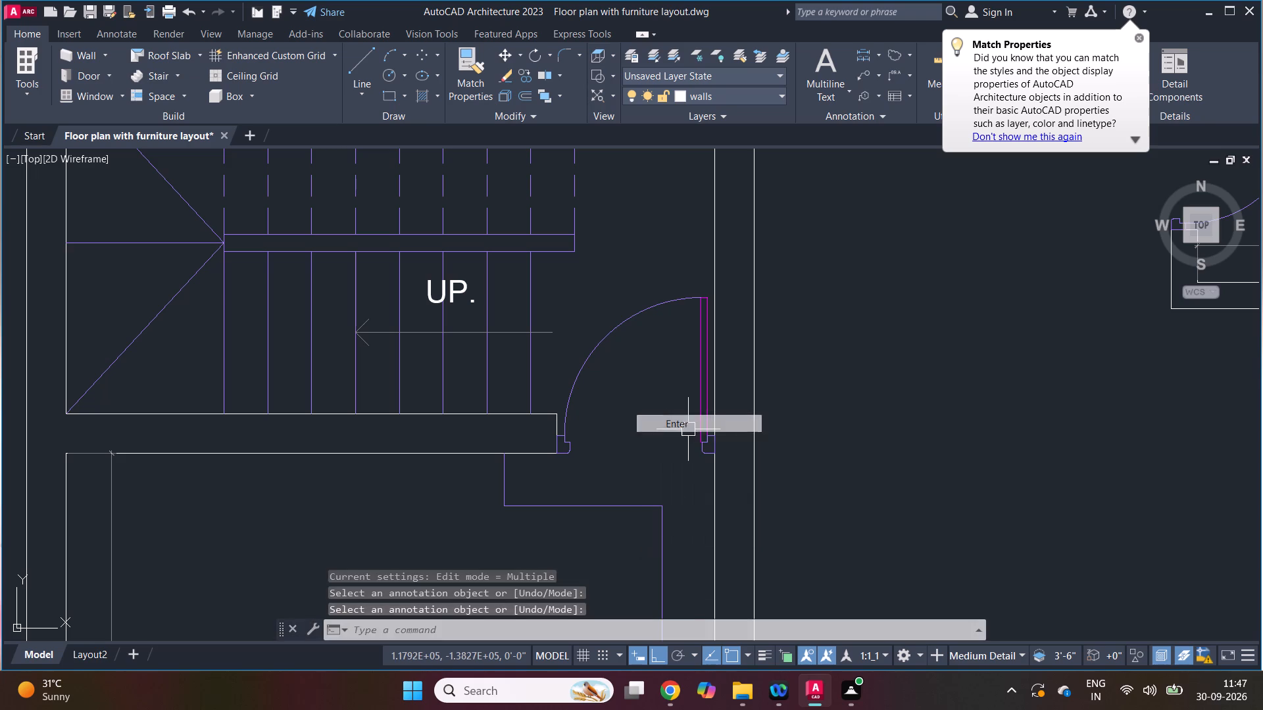
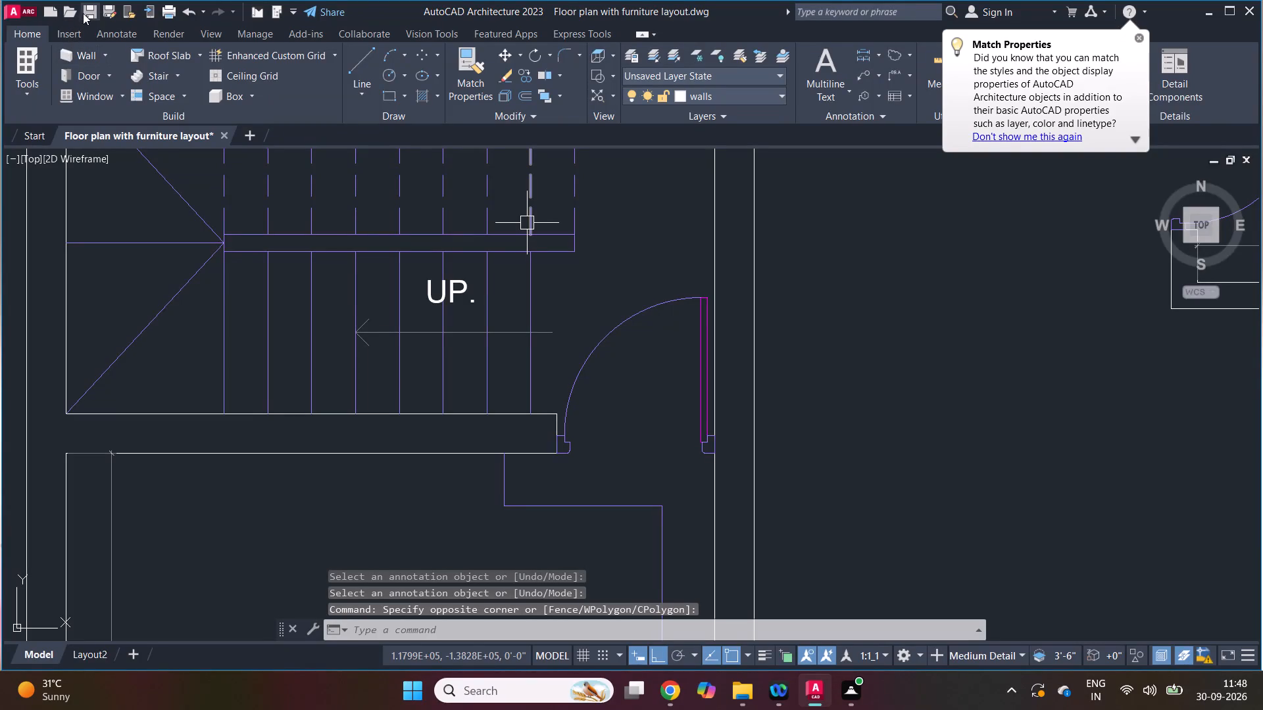
Save the floor plan drawing.
{"action": "left_click", "coordinate": [88, 12]}
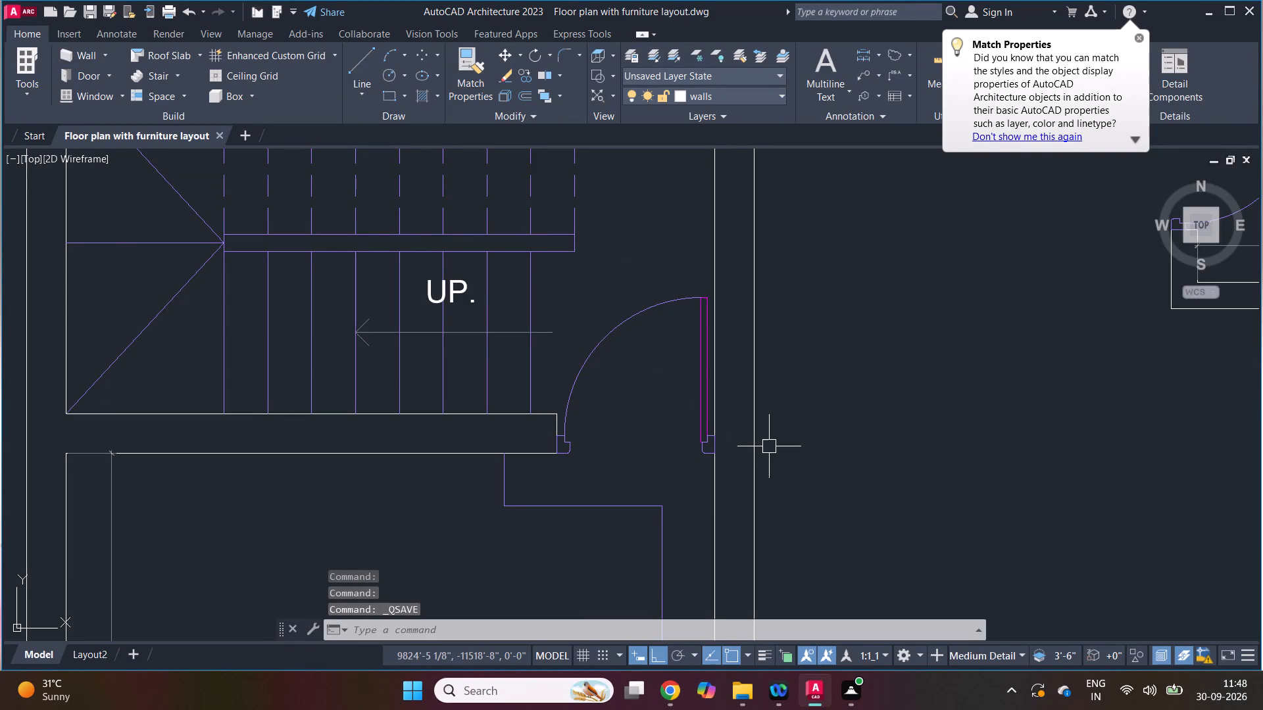
Move the "UP." label horizontally off the stair treads to just past the tail end of the leader arrow, near the door.
{"action": "scroll", "coordinate": [765, 460], "scroll_direction": "down", "scroll_amount": 2}
{"action": "scroll", "coordinate": [621, 400], "scroll_direction": "up", "scroll_amount": 6}
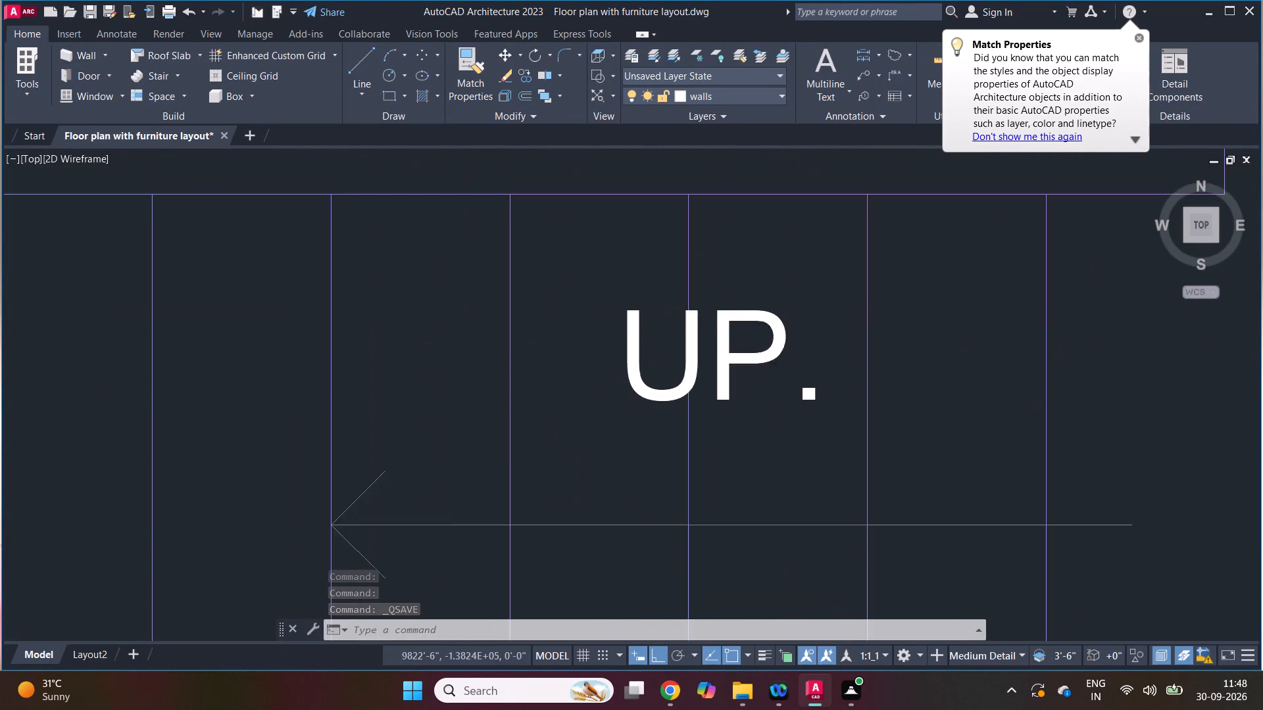
{"action": "key", "text": "m"}
{"action": "key", "text": "space"}
{"action": "left_click", "coordinate": [672, 390]}
{"action": "scroll", "coordinate": [648, 411], "scroll_direction": "down", "scroll_amount": 3}
{"action": "key", "text": "space"}
{"action": "left_click", "coordinate": [635, 419]}
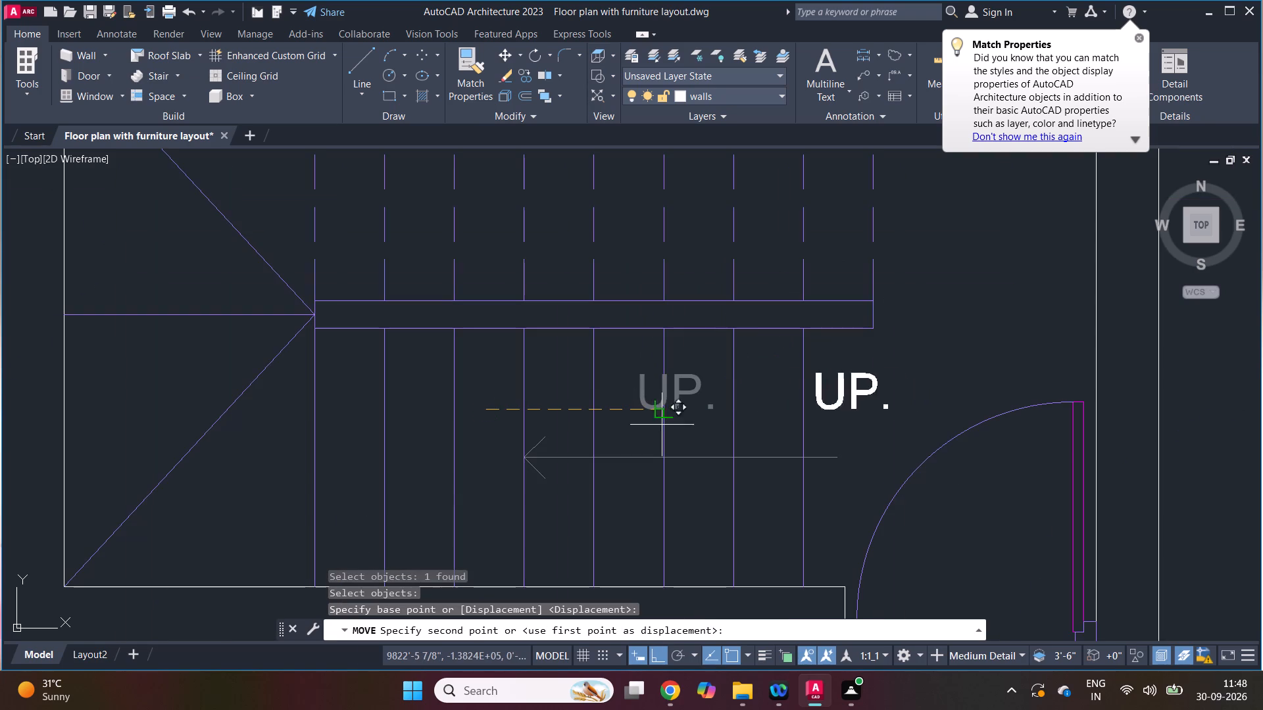
{"action": "left_click", "coordinate": [766, 458]}
{"action": "scroll", "coordinate": [989, 477], "scroll_direction": "up", "scroll_amount": 1}
{"action": "key", "text": "m"}
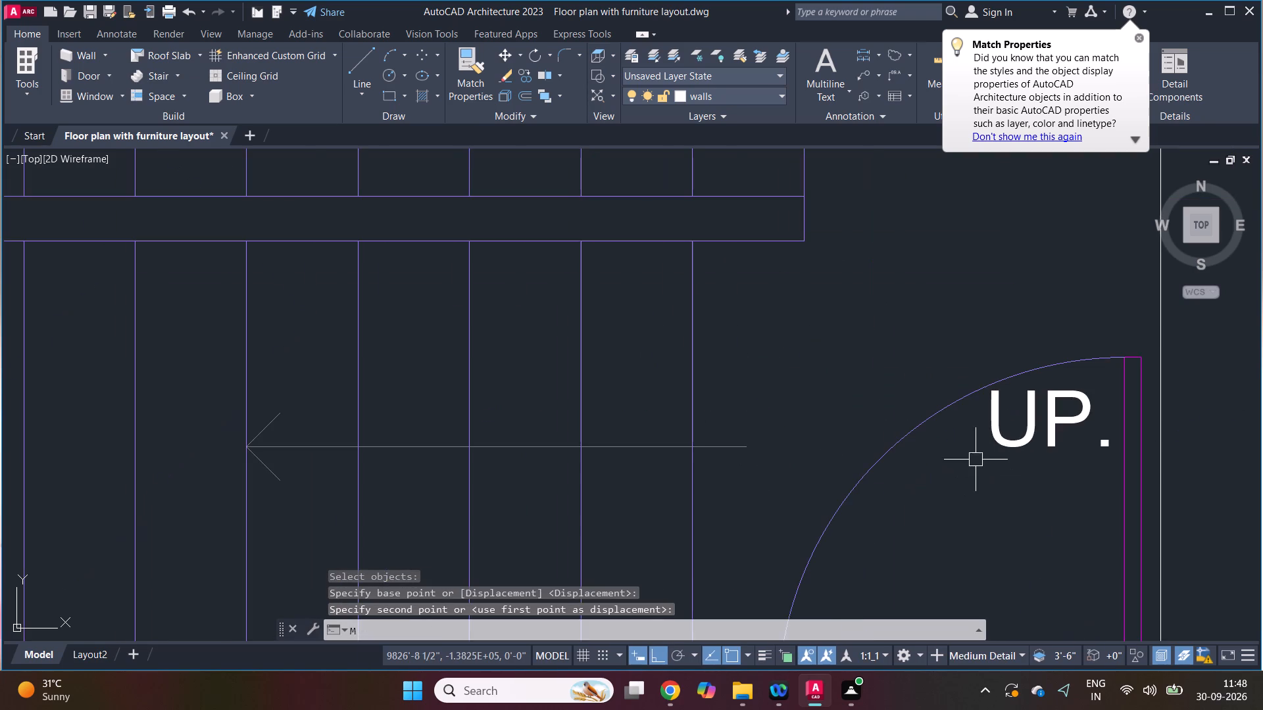
{"action": "key", "text": "space"}
{"action": "left_click", "coordinate": [1005, 446]}
{"action": "key", "text": "space"}
{"action": "left_click_drag", "start_coordinate": [1004, 475], "coordinate": [950, 485]}
{"action": "left_click", "coordinate": [777, 494]}
Adjust the "UP." label vertically so that it lines up with the stair leader line.
{"action": "key", "text": "space"}
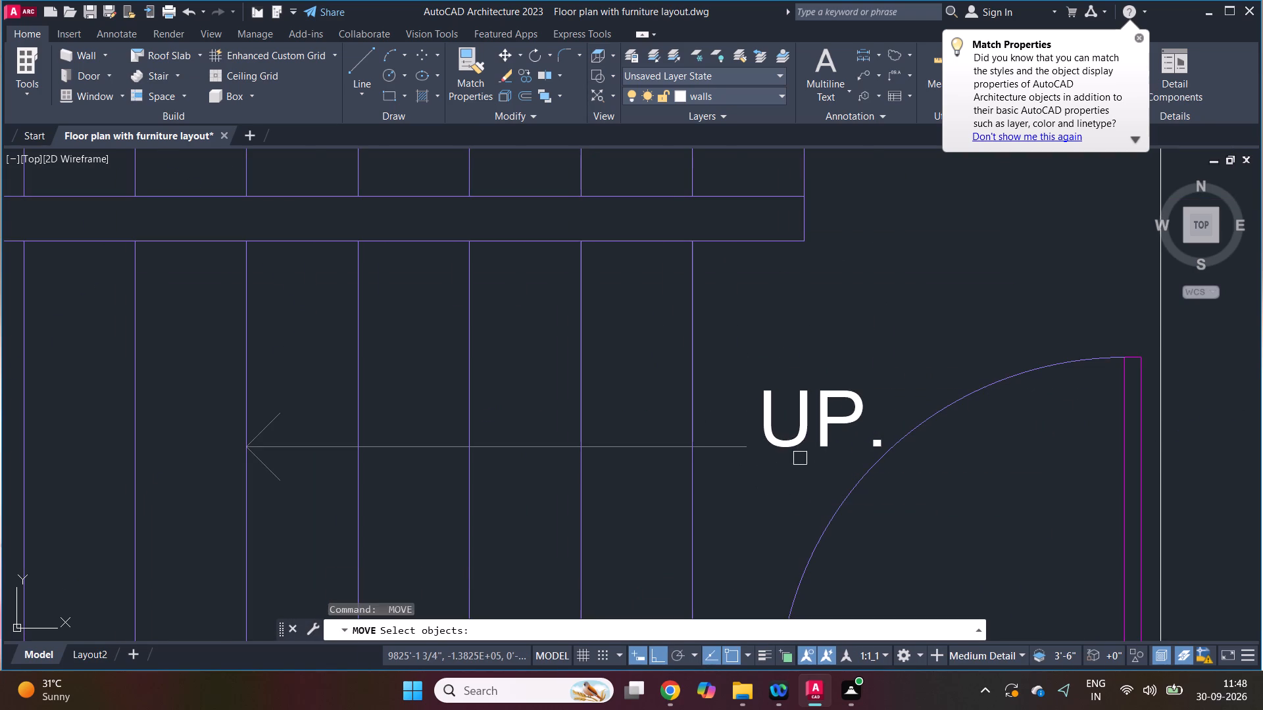
{"action": "left_click", "coordinate": [799, 440]}
{"action": "key", "text": "space"}
{"action": "left_click", "coordinate": [768, 483]}
{"action": "left_click", "coordinate": [763, 498]}
{"action": "key", "text": "space"}
{"action": "left_click", "coordinate": [802, 446]}
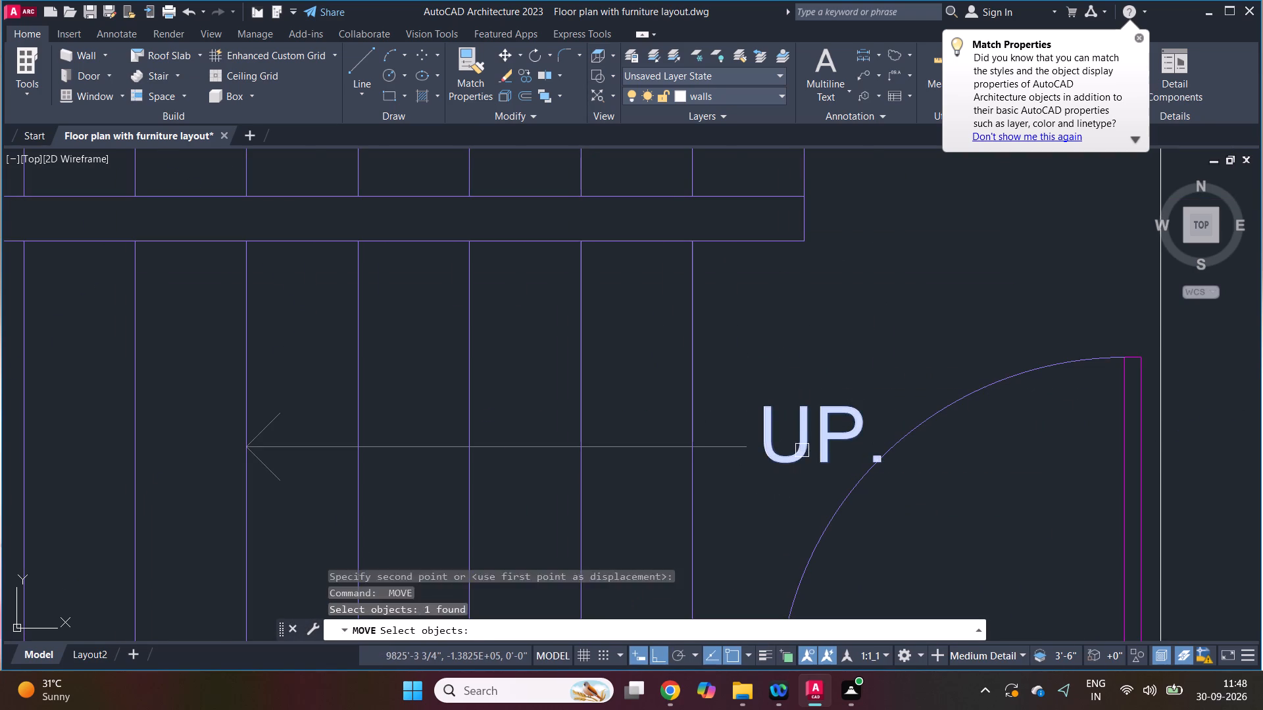
{"action": "key", "text": "space"}
{"action": "left_click", "coordinate": [748, 523]}
{"action": "left_click", "coordinate": [747, 488]}
{"action": "scroll", "coordinate": [715, 401], "scroll_direction": "down", "scroll_amount": 4}
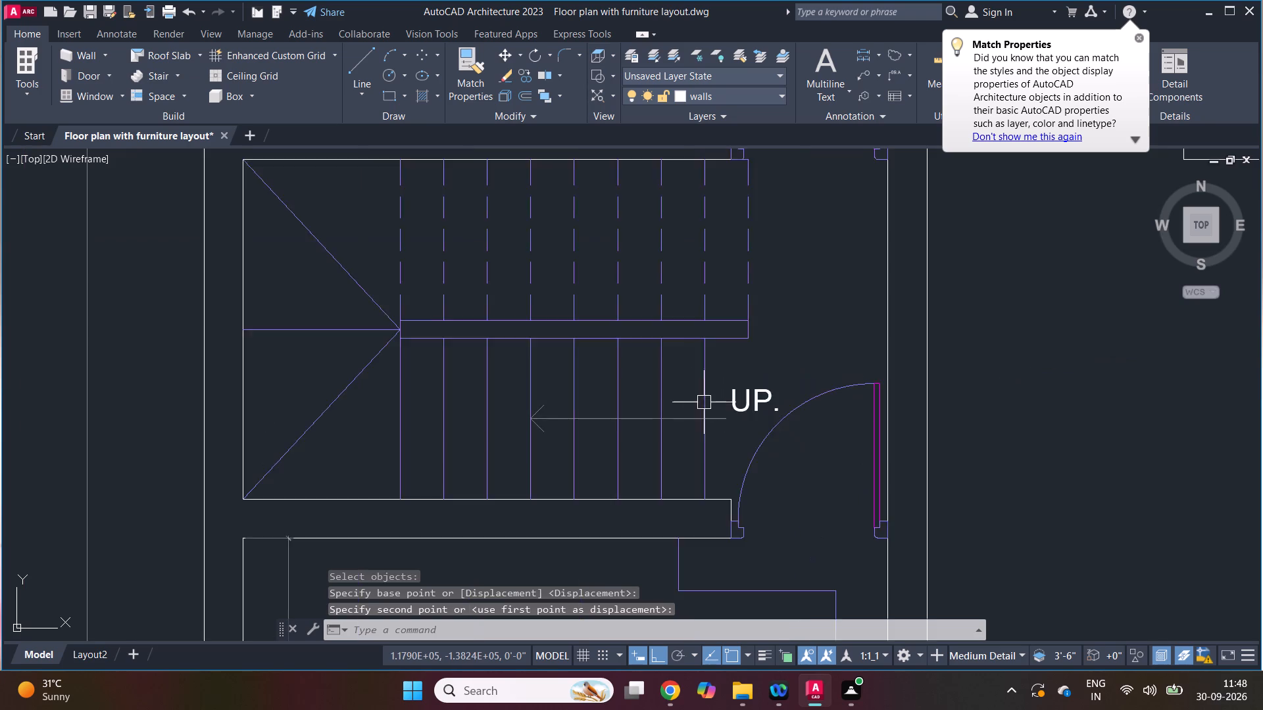
{"action": "scroll", "coordinate": [693, 402], "scroll_direction": "down", "scroll_amount": 3}
{"action": "key", "text": "Escape"}
{"action": "key", "text": "Escape"}
Copy the Bed room - 1 label straight down to the opening between the kitchen and the adjoining 10'-0" wide space.
{"action": "scroll", "coordinate": [741, 413], "scroll_direction": "down", "scroll_amount": 3}
{"action": "scroll", "coordinate": [722, 537], "scroll_direction": "up", "scroll_amount": 2}
{"action": "scroll", "coordinate": [725, 520], "scroll_direction": "down", "scroll_amount": 2}
{"action": "scroll", "coordinate": [751, 450], "scroll_direction": "up", "scroll_amount": 1}
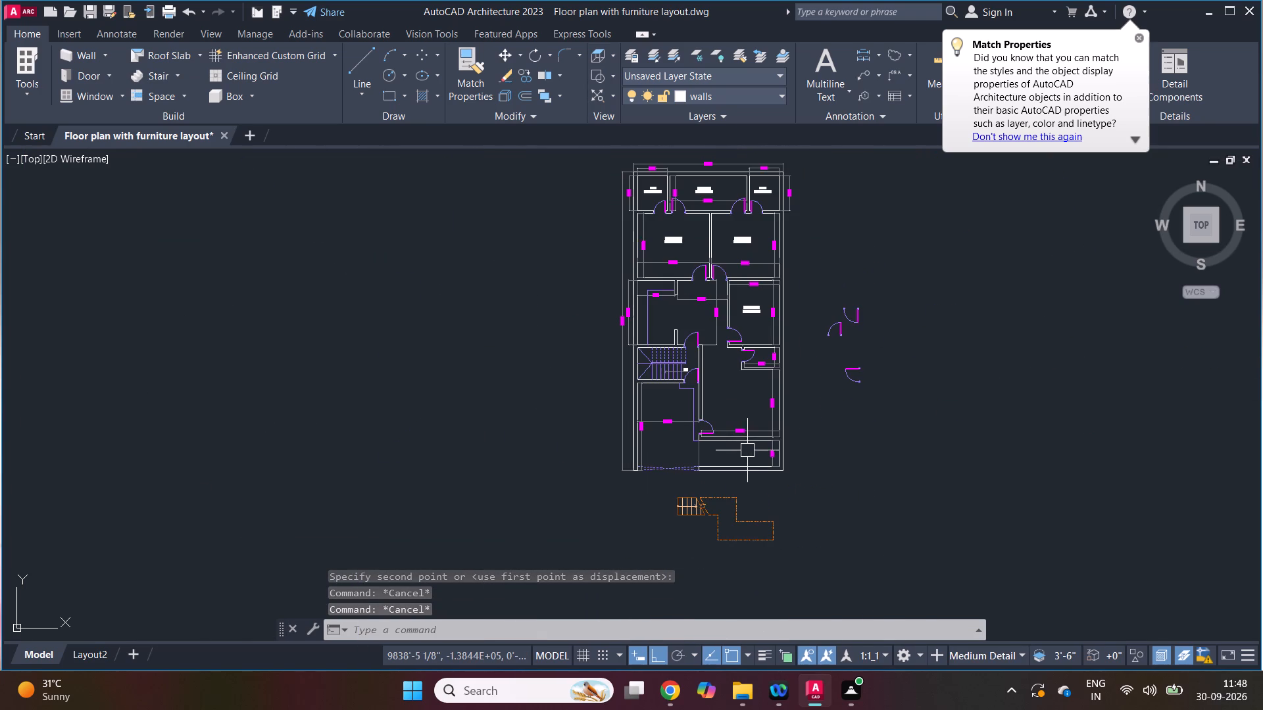
{"action": "scroll", "coordinate": [724, 479], "scroll_direction": "down", "scroll_amount": 2}
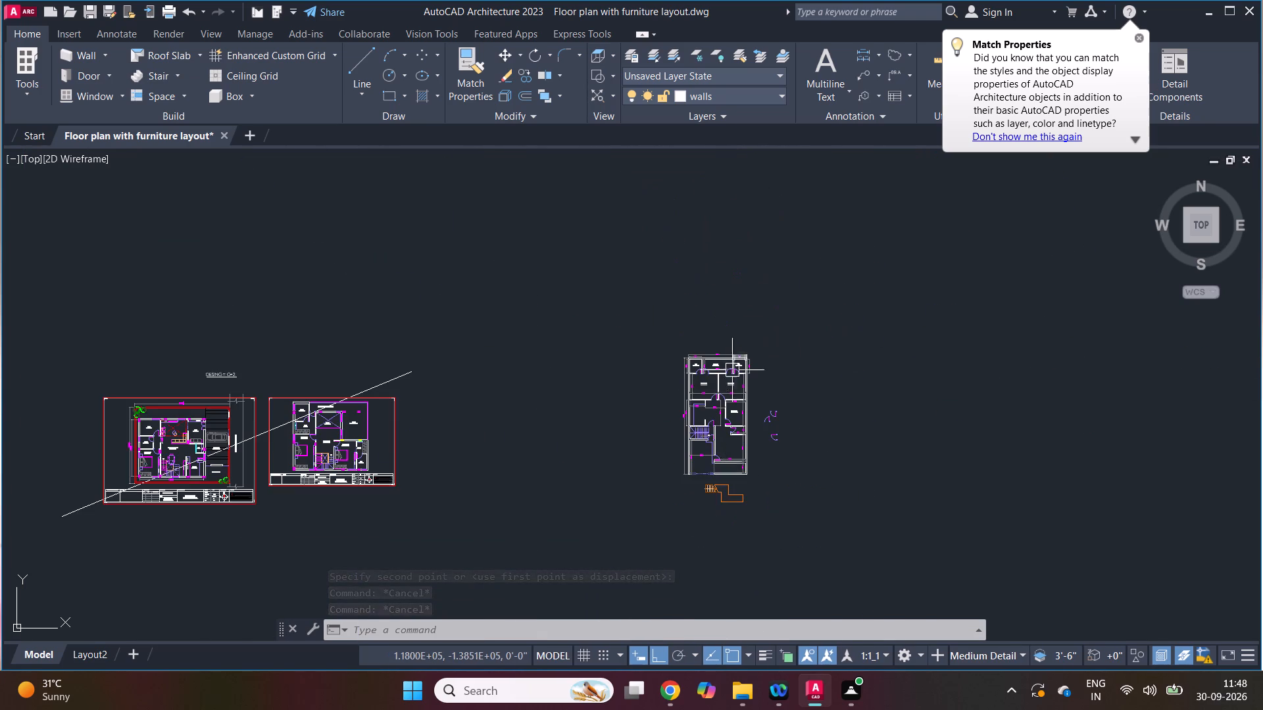
{"action": "scroll", "coordinate": [731, 394], "scroll_direction": "up", "scroll_amount": 7}
{"action": "type", "text": "CP"}
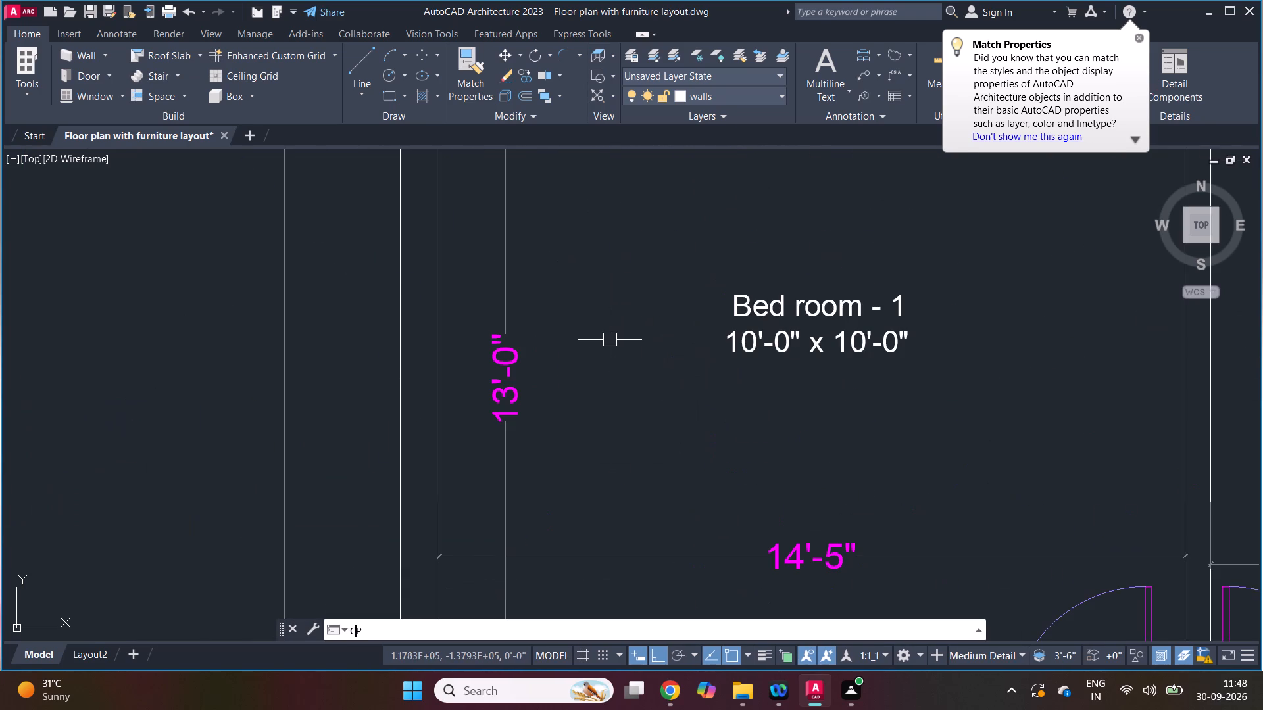
{"action": "key", "text": "space"}
{"action": "left_click", "coordinate": [770, 338]}
{"action": "key", "text": "space"}
{"action": "left_click", "coordinate": [804, 381]}
{"action": "scroll", "coordinate": [787, 343], "scroll_direction": "down", "scroll_amount": 5}
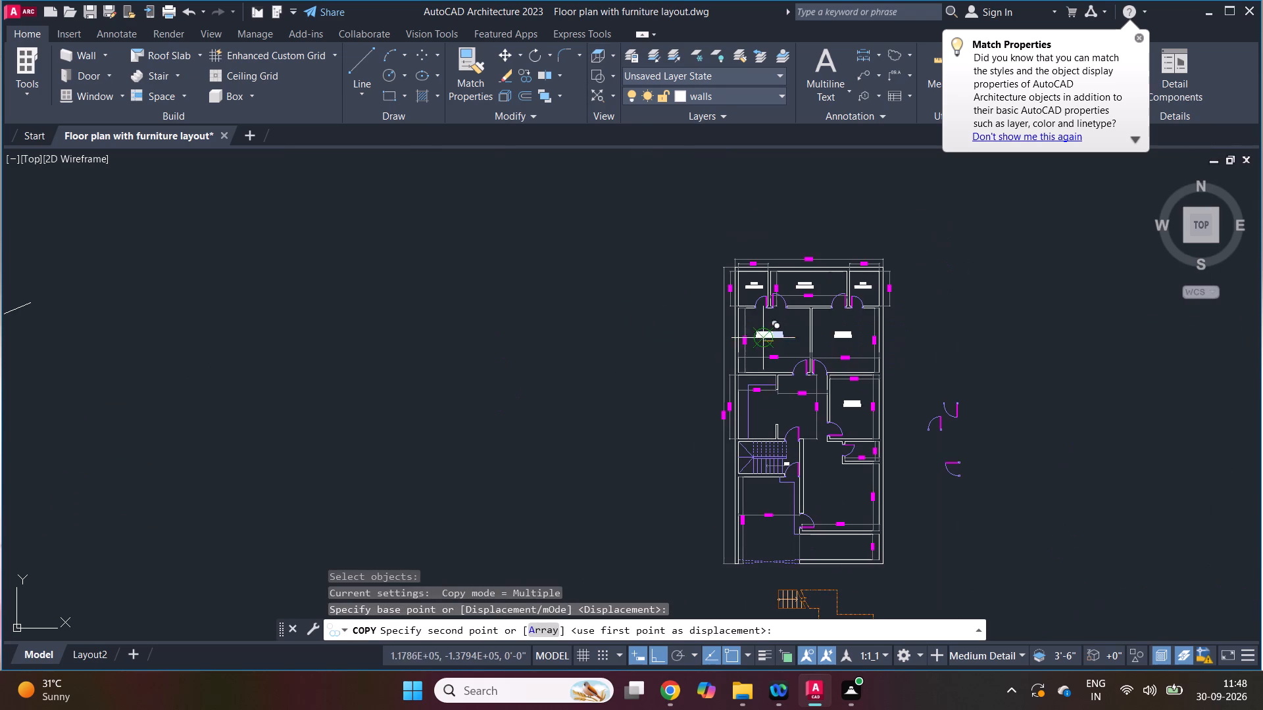
{"action": "scroll", "coordinate": [746, 361], "scroll_direction": "up", "scroll_amount": 2}
{"action": "scroll", "coordinate": [784, 511], "scroll_direction": "up", "scroll_amount": 2}
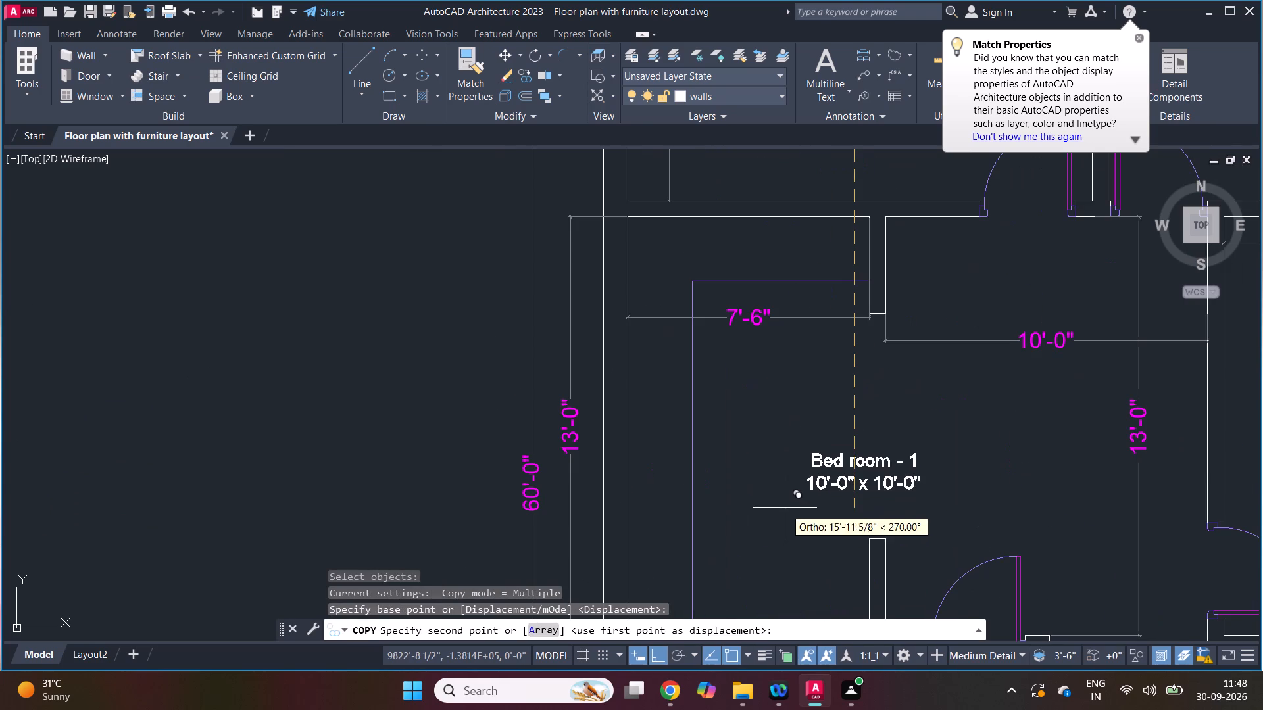
{"action": "left_click", "coordinate": [780, 498], "text": "shift"}
{"action": "key", "text": "Escape"}
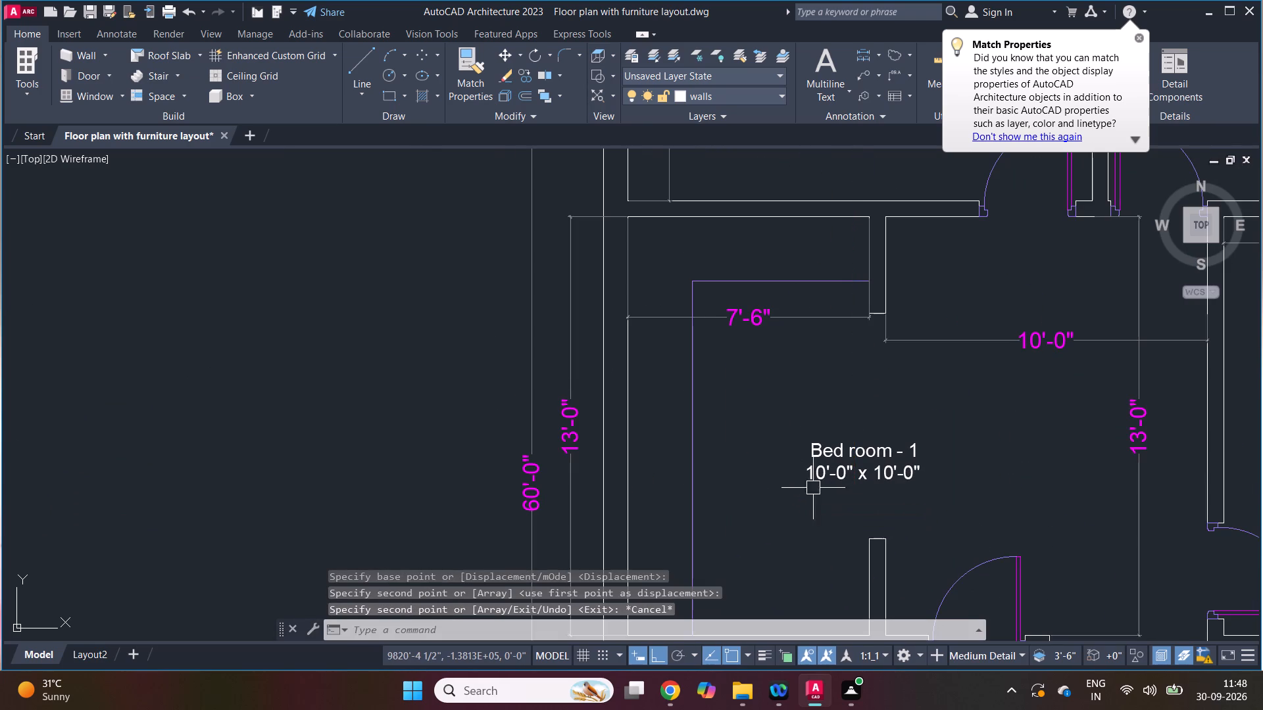
Move the copied Bed room - 1 label horizontally into the middle of the 7'-6" wide kitchen.
{"action": "key", "text": "m"}
{"action": "key", "text": "space"}
{"action": "left_click", "coordinate": [840, 475]}
{"action": "key", "text": "space"}
{"action": "left_click_drag", "start_coordinate": [844, 506], "coordinate": [820, 517]}
{"action": "left_click", "coordinate": [753, 527]}
{"action": "key", "text": "Escape"}
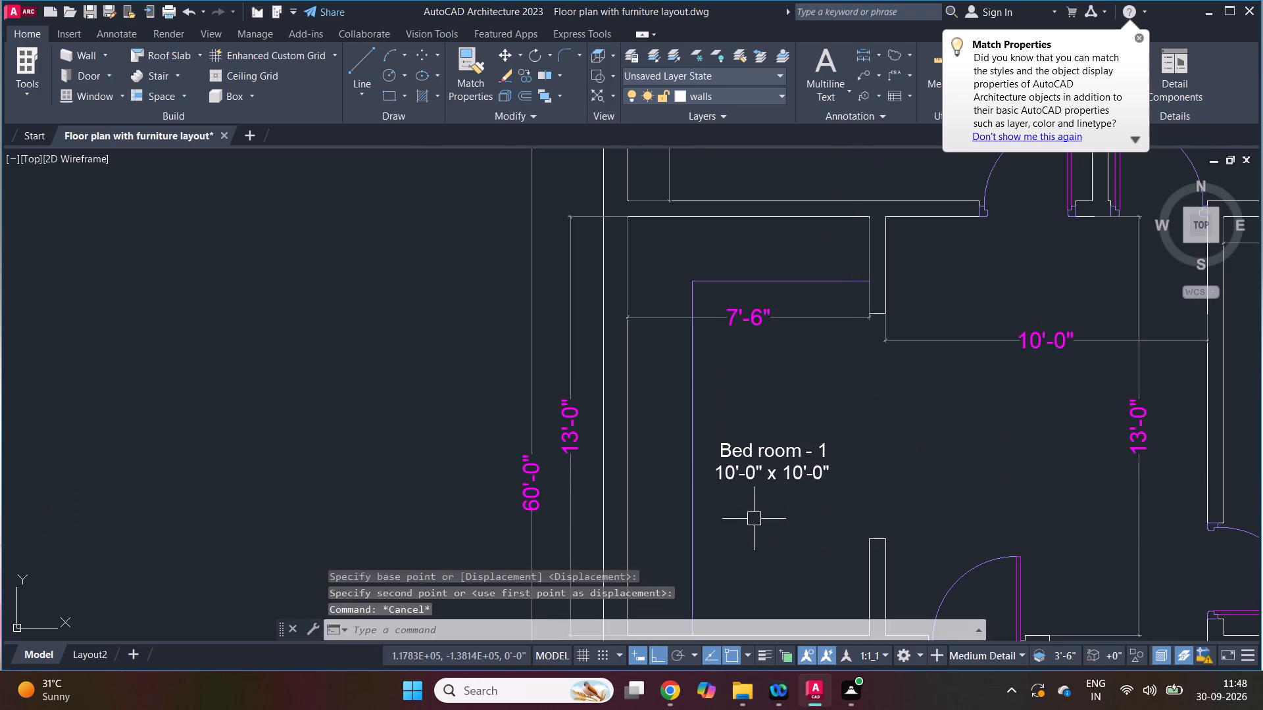
Change the name line of the copied label to "Kitchen", keeping its size line below.
{"action": "key", "text": "e"}
{"action": "key", "text": "d"}
{"action": "key", "text": "space"}
{"action": "left_click", "coordinate": [780, 474]}
{"action": "left_click_drag", "start_coordinate": [832, 455], "coordinate": [752, 453]}
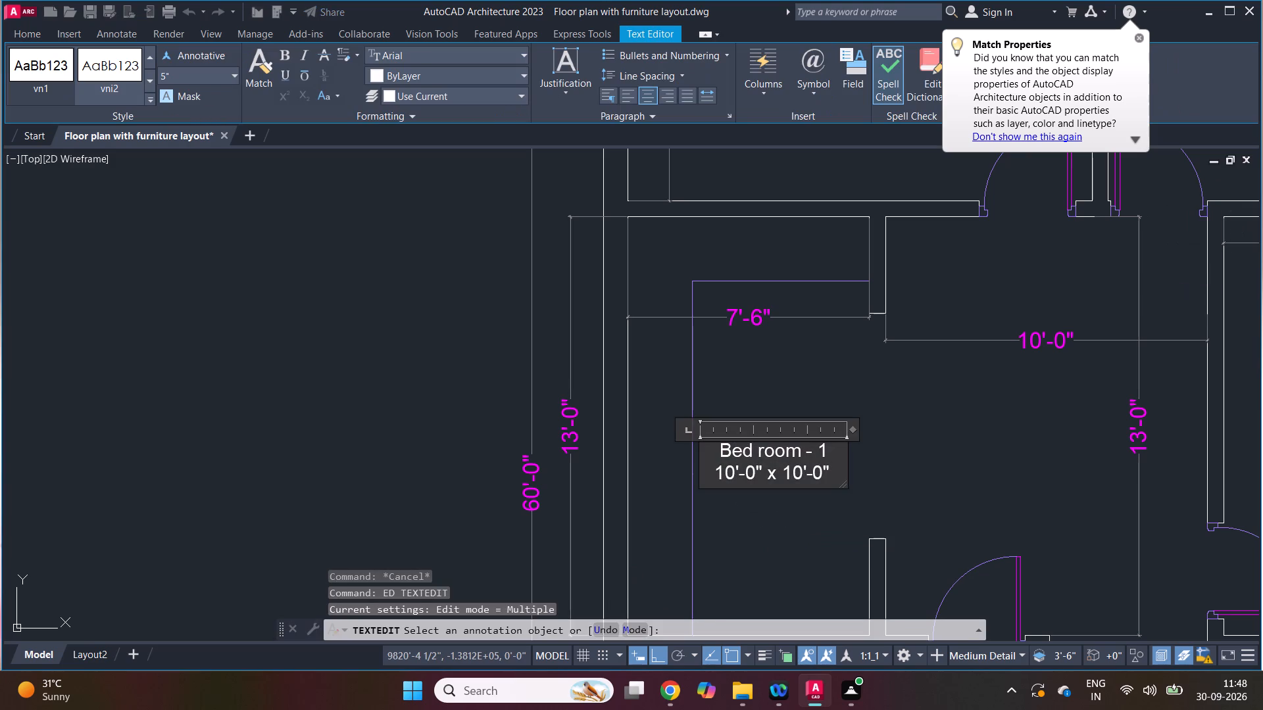
{"action": "left_click_drag", "start_coordinate": [752, 453], "coordinate": [706, 453]}
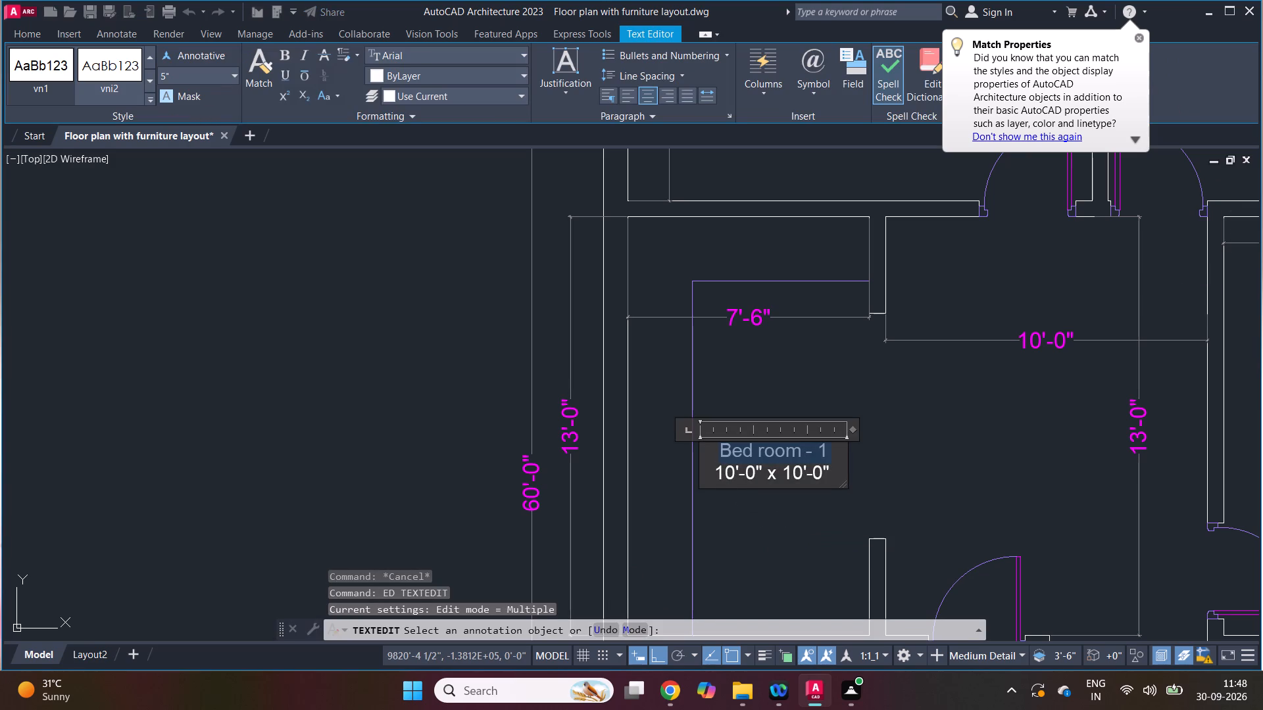
{"action": "type", "text": "kI"}
{"action": "key", "text": "BackSpace"}
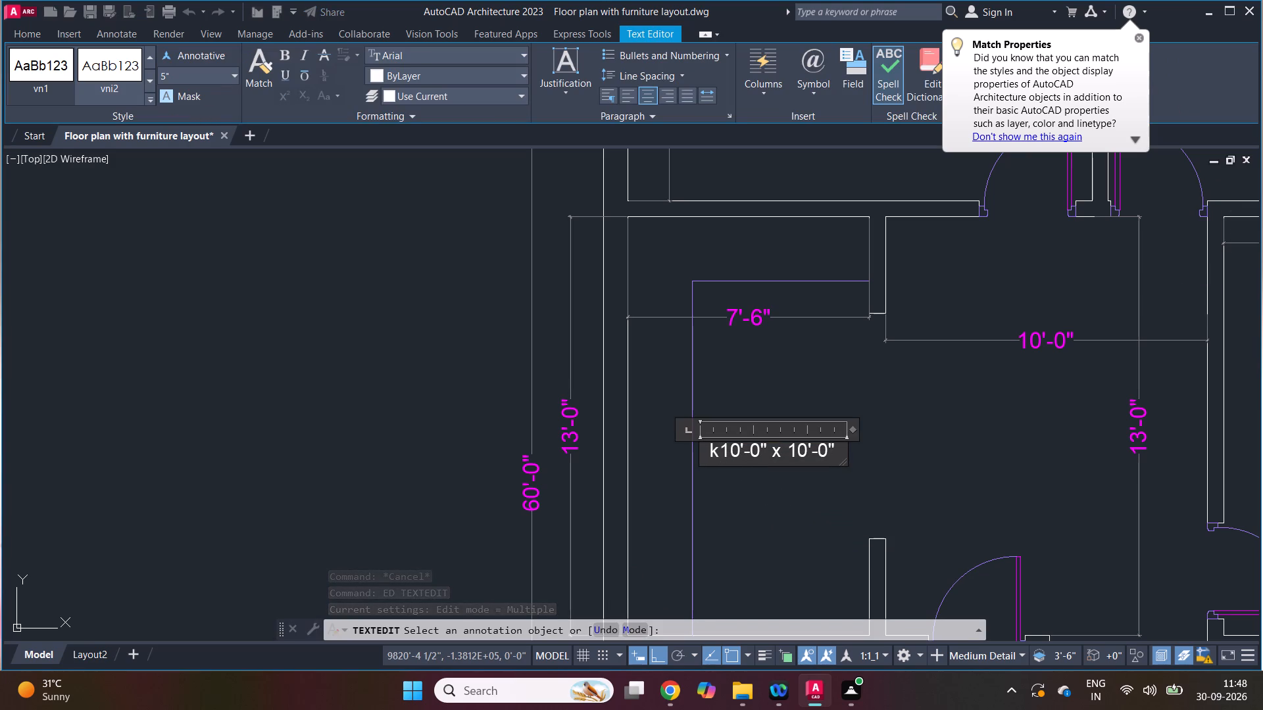
{"action": "key", "text": "BackSpace"}
{"action": "type", "text": "Kit"}
{"action": "key", "text": "c"}
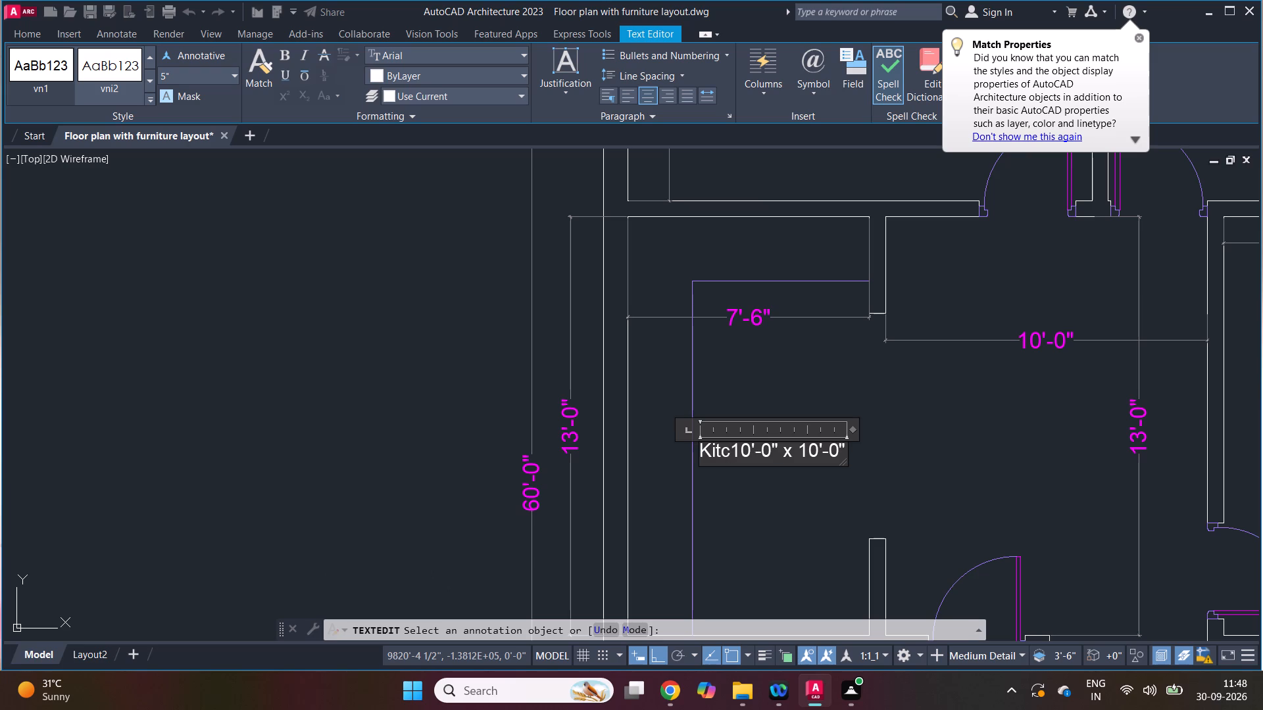
{"action": "key", "text": "h"}
{"action": "key", "text": "e"}
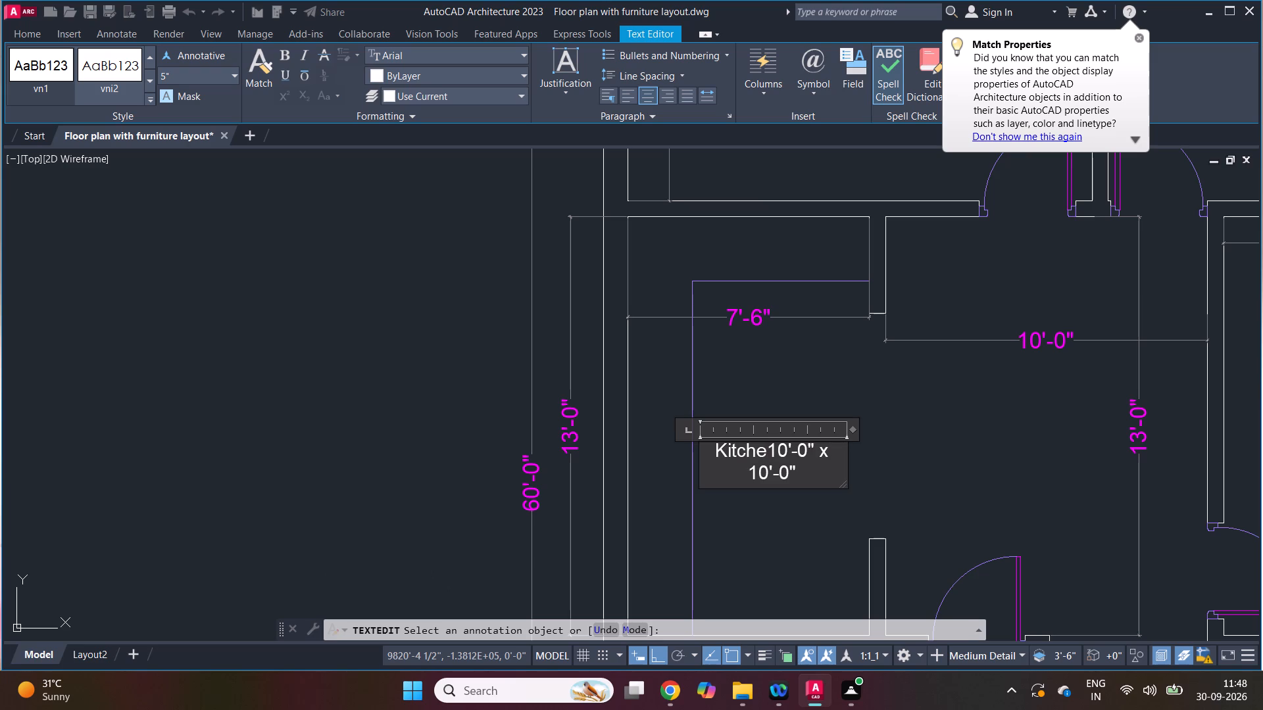
{"action": "key", "text": "n"}
{"action": "key", "text": "Return"}
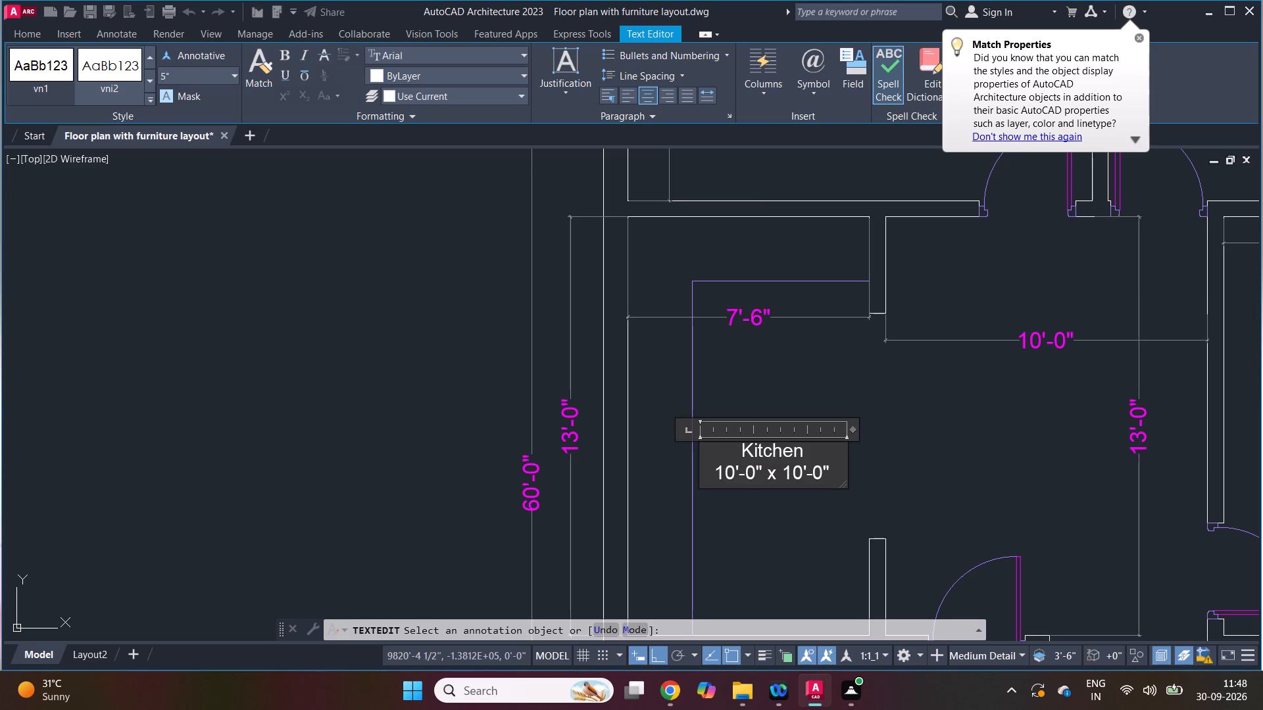
{"action": "left_click", "coordinate": [800, 513]}
{"action": "key", "text": "Escape"}
{"action": "key", "text": "Escape"}
{"action": "scroll", "coordinate": [662, 449], "scroll_direction": "down", "scroll_amount": 2}
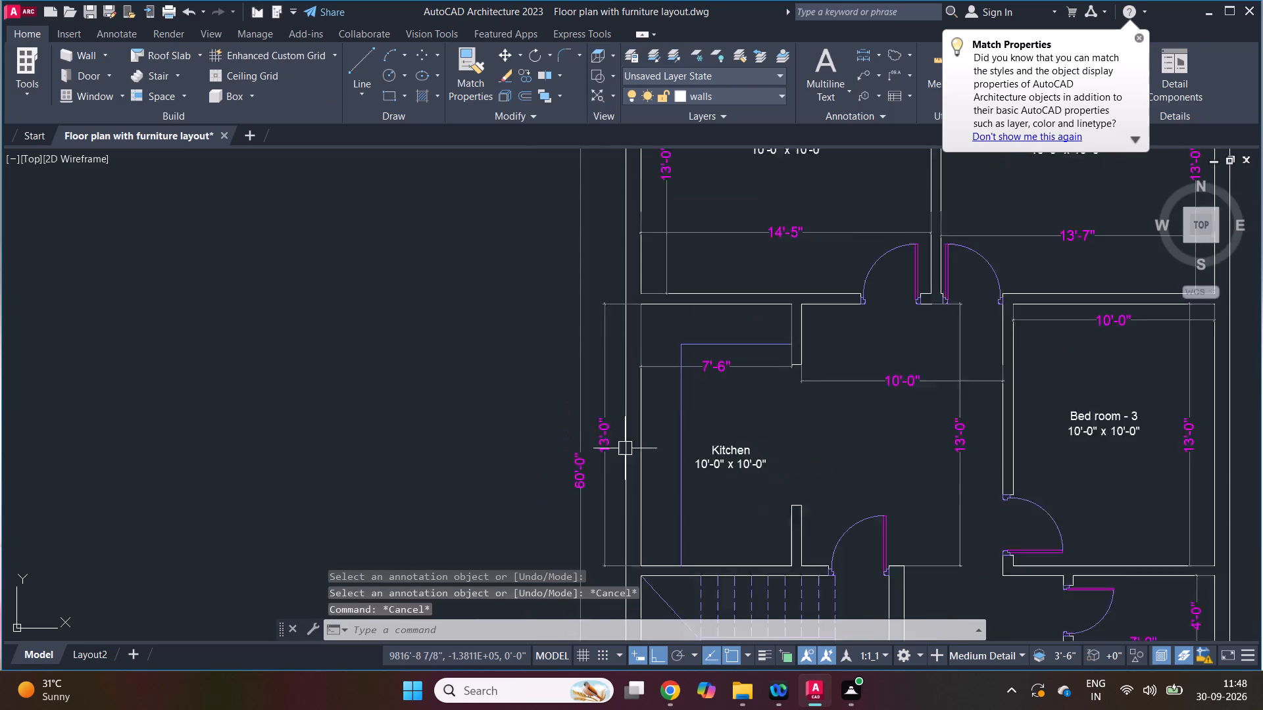
Copy the Kitchen label horizontally into the adjoining 10'-0" wide space.
{"action": "key", "text": "c"}
{"action": "key", "text": "p"}
{"action": "key", "text": "space"}
{"action": "scroll", "coordinate": [694, 465], "scroll_direction": "up", "scroll_amount": 2}
{"action": "left_click", "coordinate": [701, 454]}
{"action": "key", "text": "space"}
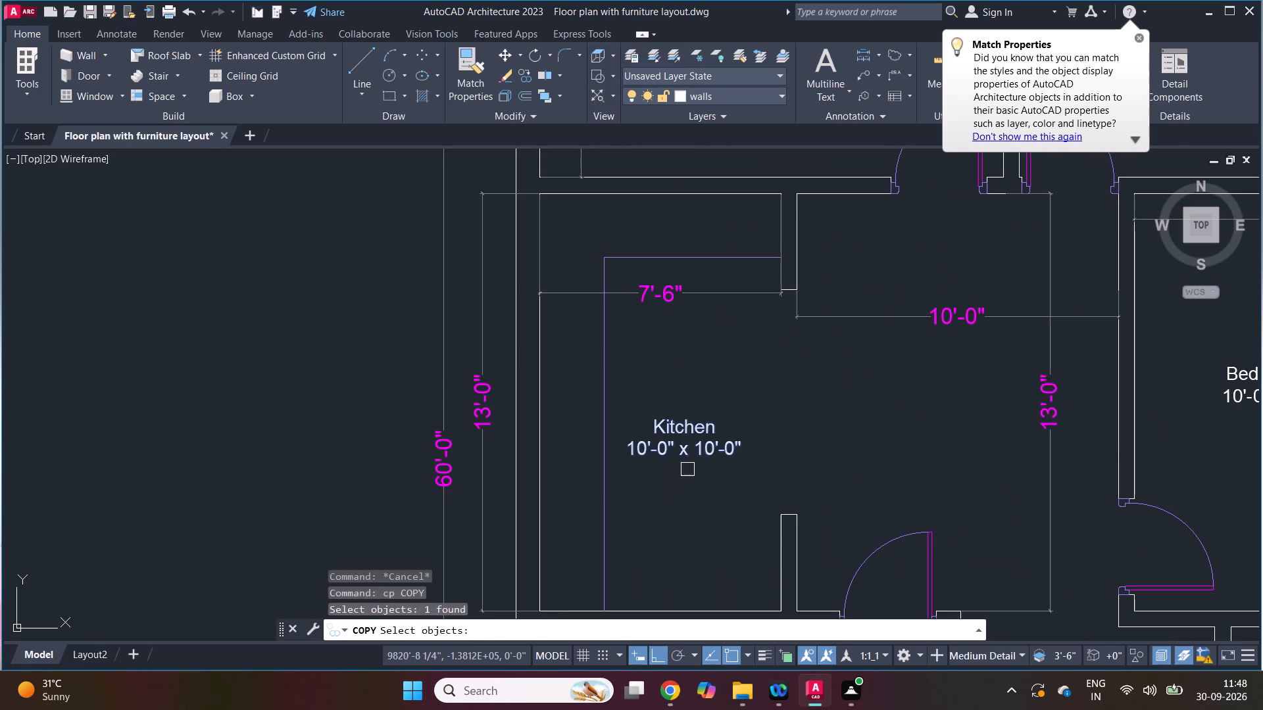
{"action": "left_click_drag", "start_coordinate": [668, 479], "coordinate": [701, 482]}
{"action": "left_click", "coordinate": [946, 484]}
{"action": "key", "text": "Escape"}
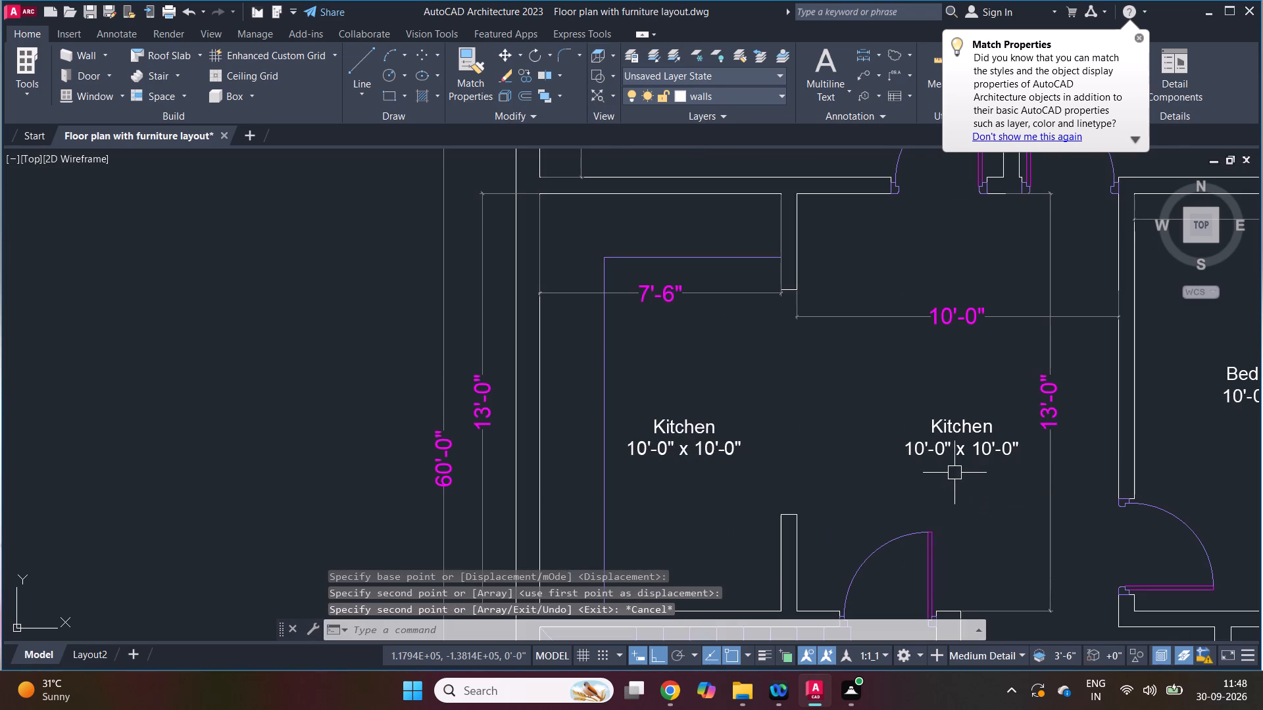
Move the copied Kitchen label slightly upward within the 10'-0" wide space.
{"action": "key", "text": "m"}
{"action": "key", "text": "space"}
{"action": "left_click", "coordinate": [954, 462]}
{"action": "key", "text": "space"}
{"action": "left_click", "coordinate": [846, 431]}
{"action": "key", "text": "space"}
{"action": "left_click_drag", "start_coordinate": [841, 448], "coordinate": [833, 435]}
{"action": "left_click", "coordinate": [828, 417]}
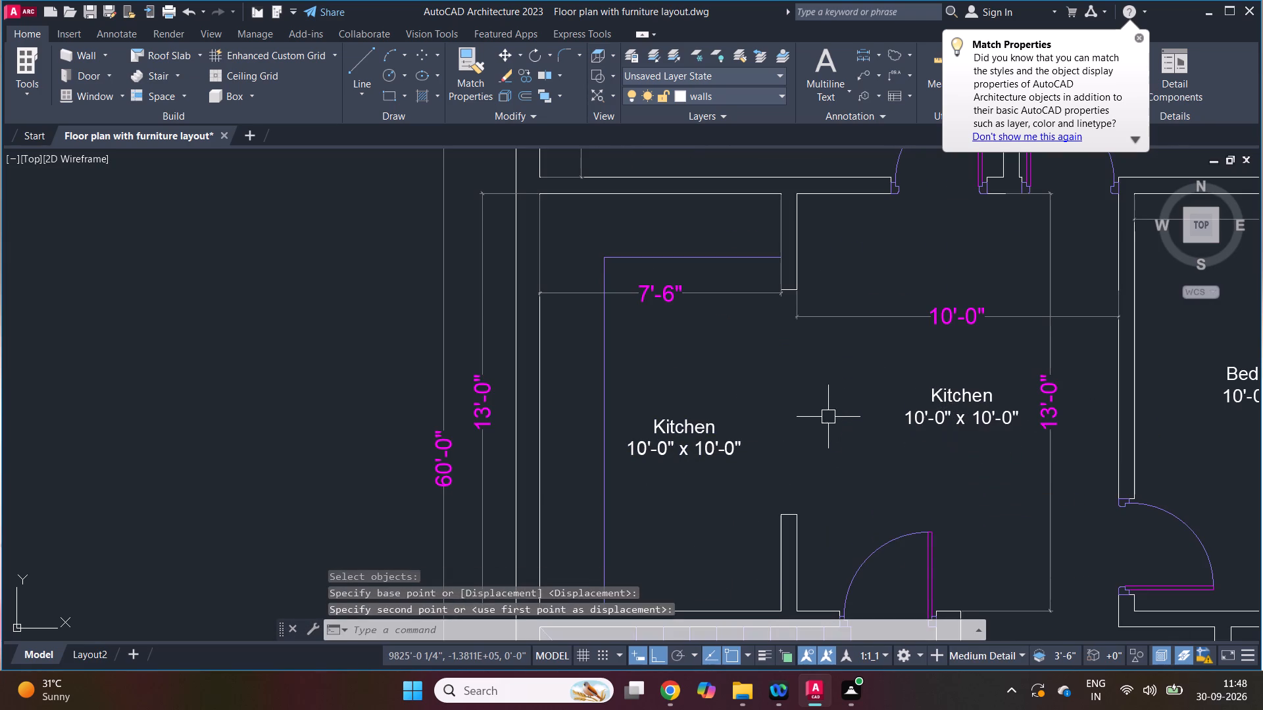
{"action": "key", "text": "Escape"}
Check the room name in the reference floor plan PDF in Chrome and rename the copied Kitchen label "Dining".
{"action": "left_click", "coordinate": [664, 701]}
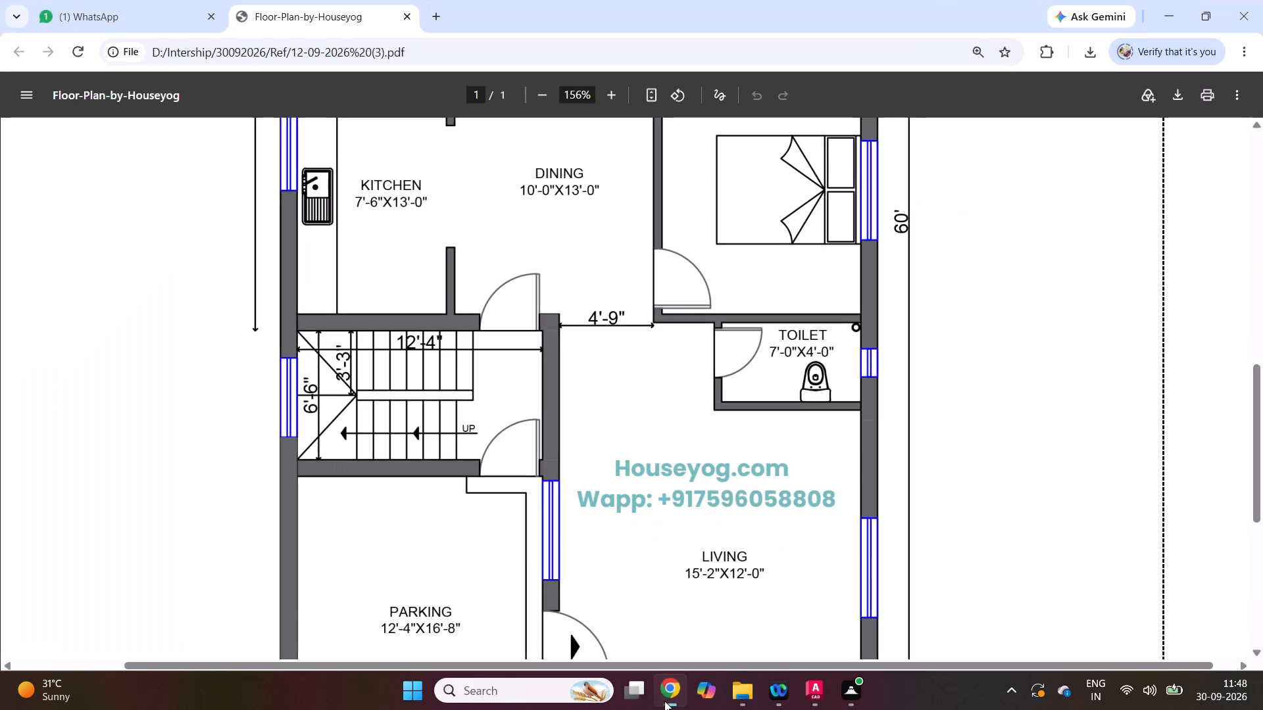
{"action": "left_click", "coordinate": [664, 701]}
{"action": "key", "text": "Escape"}
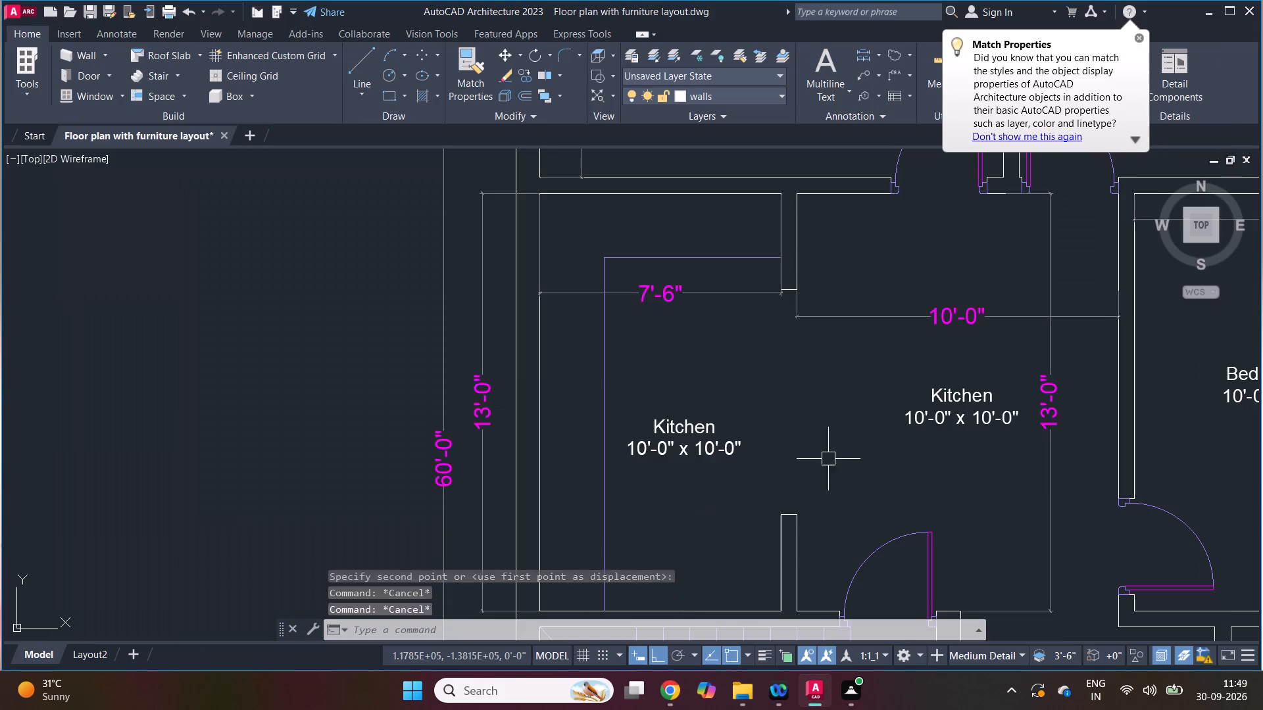
{"action": "key", "text": "Escape"}
{"action": "scroll", "coordinate": [720, 429], "scroll_direction": "down", "scroll_amount": 1}
{"action": "scroll", "coordinate": [892, 444], "scroll_direction": "up", "scroll_amount": 1}
{"action": "key", "text": "e"}
{"action": "key", "text": "d"}
{"action": "scroll", "coordinate": [868, 406], "scroll_direction": "up", "scroll_amount": 2}
{"action": "key", "text": "space"}
{"action": "left_click", "coordinate": [878, 420]}
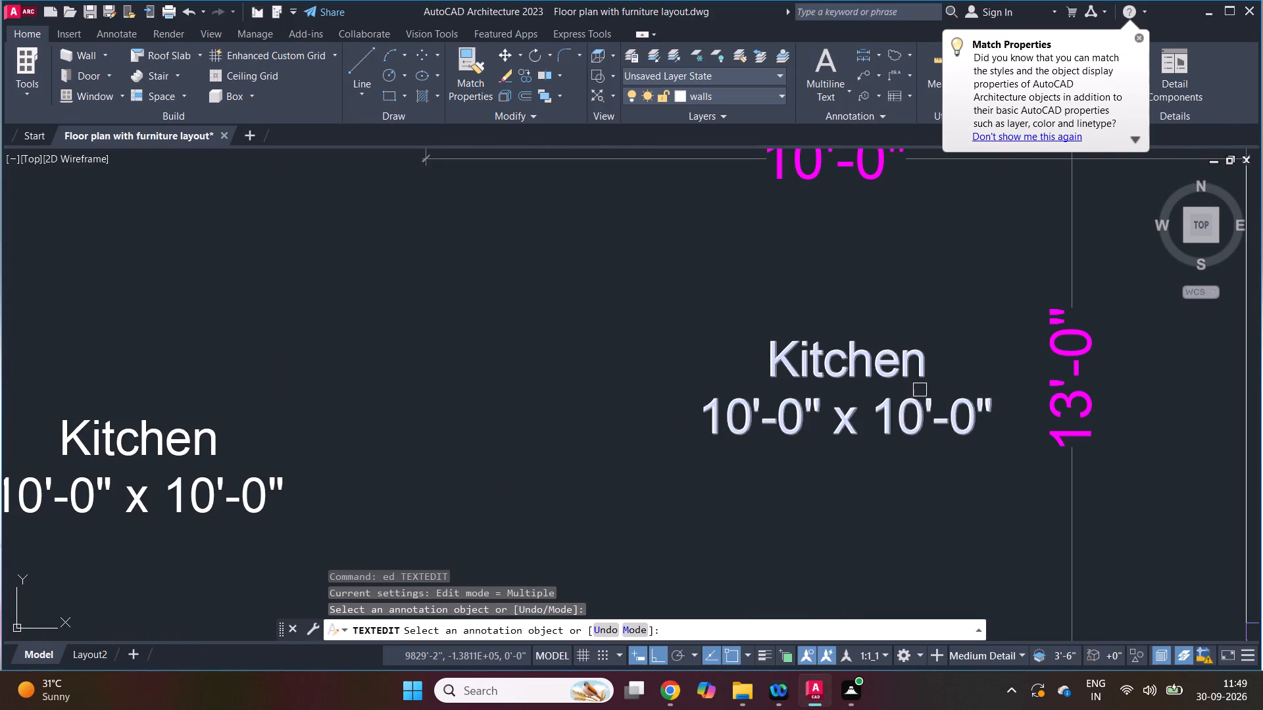
{"action": "left_click", "coordinate": [920, 392]}
{"action": "left_click", "coordinate": [920, 411]}
{"action": "left_click_drag", "start_coordinate": [928, 363], "coordinate": [714, 362]}
{"action": "key", "text": "shift+d"}
{"action": "type", "text": "inin"}
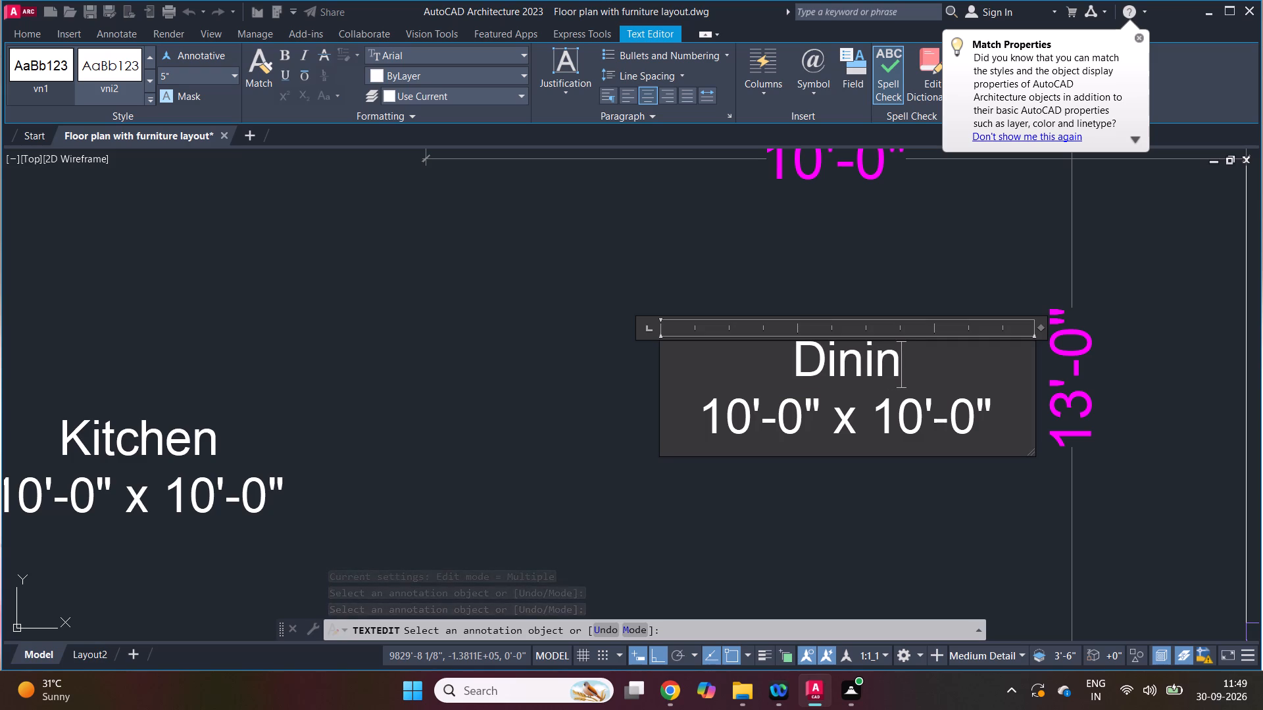
{"action": "key", "text": "g"}
{"action": "left_click", "coordinate": [696, 231]}
{"action": "scroll", "coordinate": [658, 267], "scroll_direction": "down", "scroll_amount": 3}
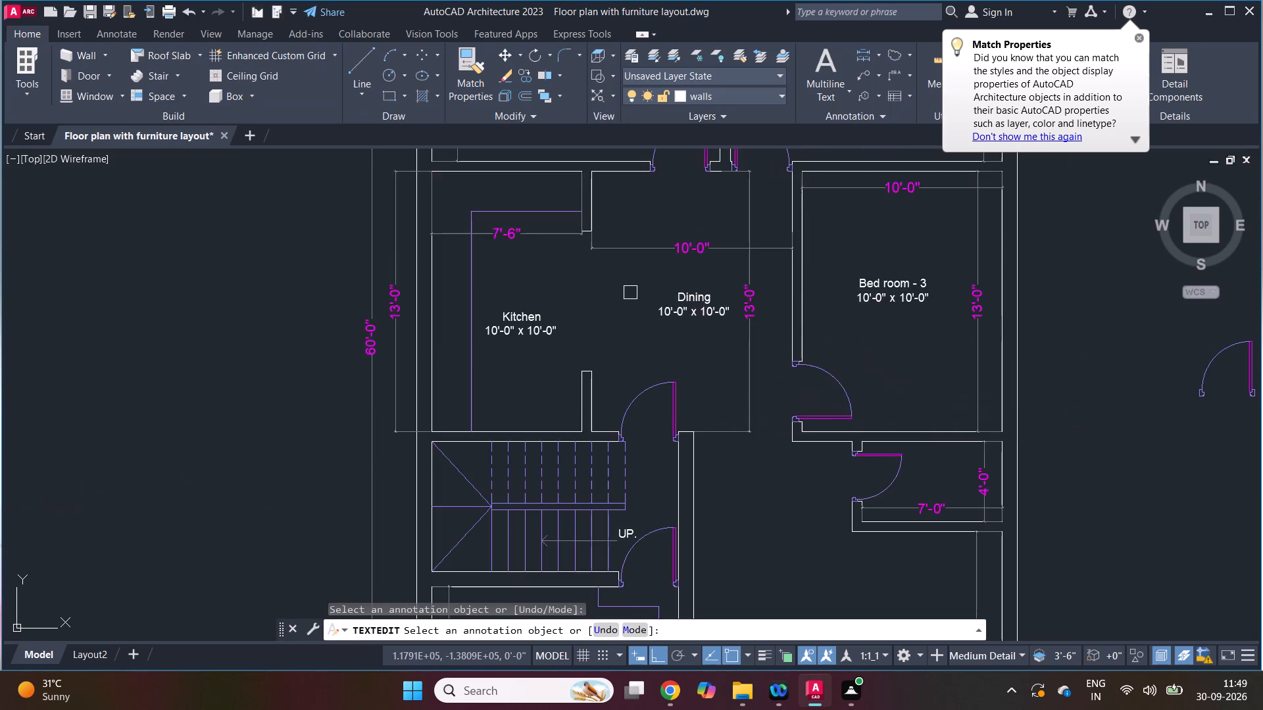
{"action": "scroll", "coordinate": [551, 298], "scroll_direction": "down", "scroll_amount": 1}
{"action": "key", "text": "Escape"}
{"action": "key", "text": "Escape"}
Copy the Toilet label beside the open area straight down into the 7'-0" by 4'-0" toilet below Bed room - 3.
{"action": "scroll", "coordinate": [640, 350], "scroll_direction": "down", "scroll_amount": 1}
{"action": "scroll", "coordinate": [649, 354], "scroll_direction": "up", "scroll_amount": 1}
{"action": "key", "text": "c"}
{"action": "key", "text": "p"}
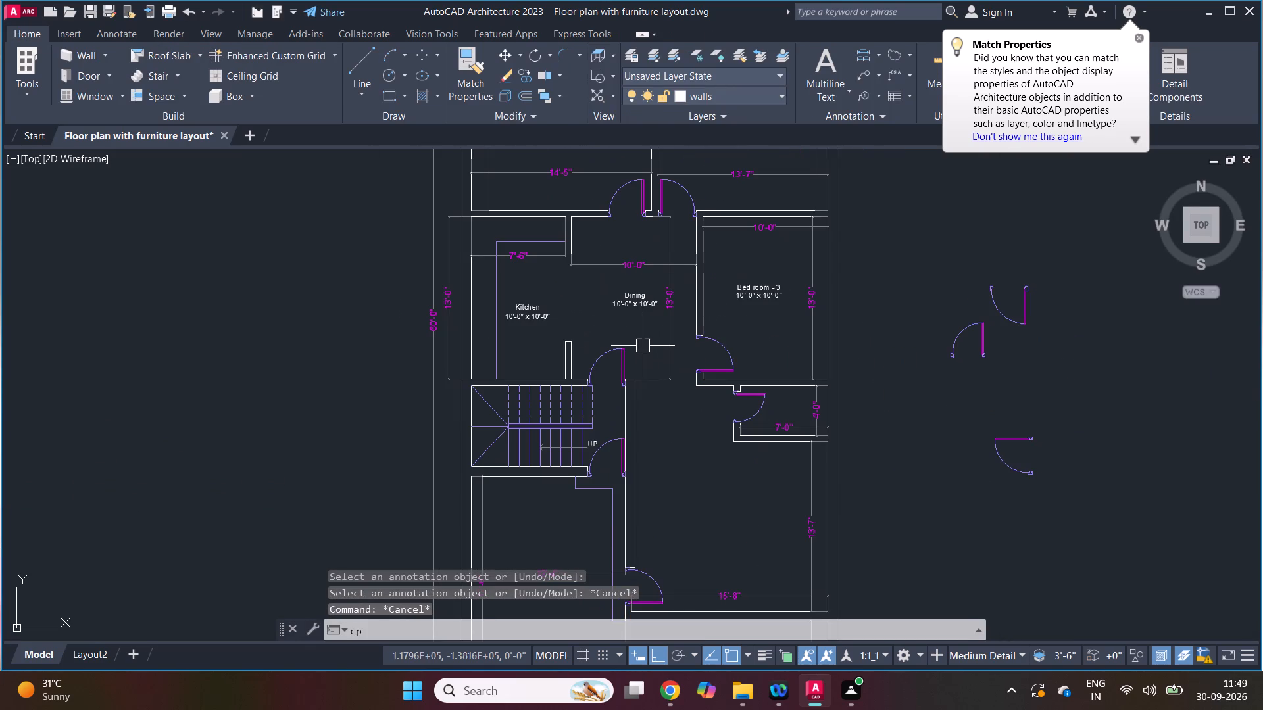
{"action": "key", "text": "space"}
{"action": "scroll", "coordinate": [667, 408], "scroll_direction": "down", "scroll_amount": 2}
{"action": "scroll", "coordinate": [690, 250], "scroll_direction": "up", "scroll_amount": 3}
{"action": "left_click", "coordinate": [756, 242]}
{"action": "key", "text": "space"}
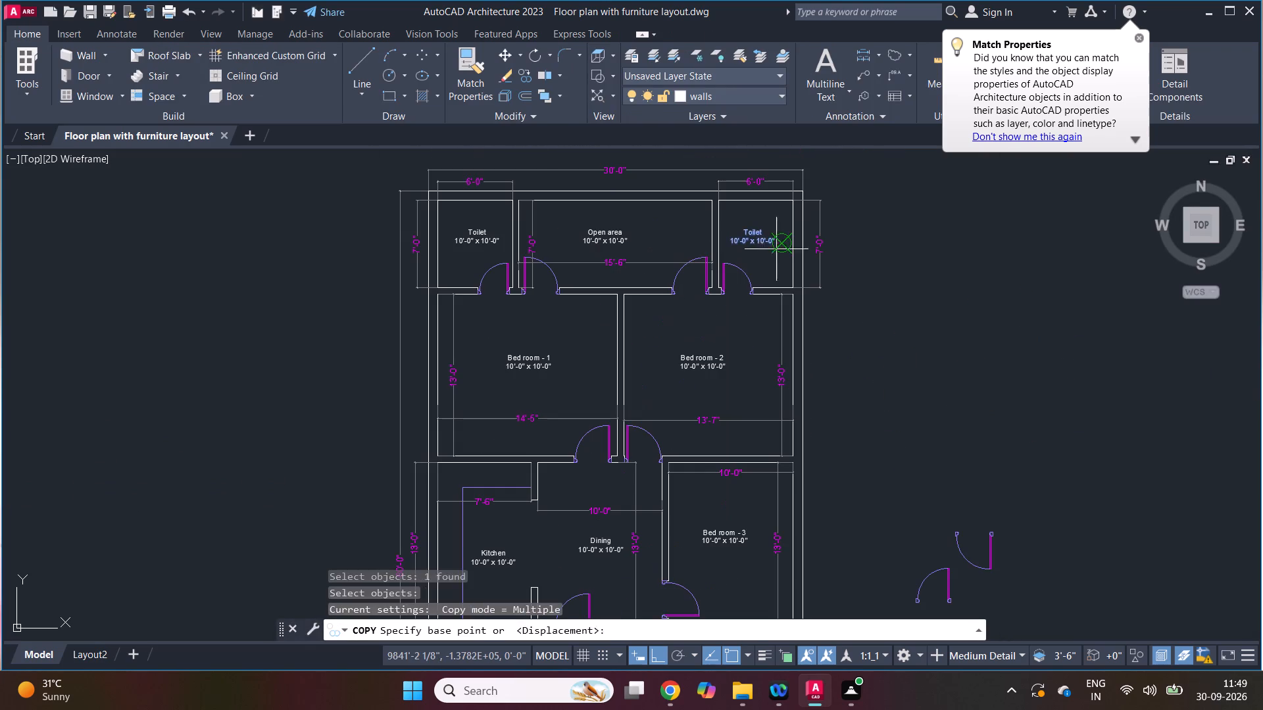
{"action": "left_click", "coordinate": [776, 250]}
{"action": "scroll", "coordinate": [760, 227], "scroll_direction": "down", "scroll_amount": 3}
{"action": "scroll", "coordinate": [754, 329], "scroll_direction": "up", "scroll_amount": 6}
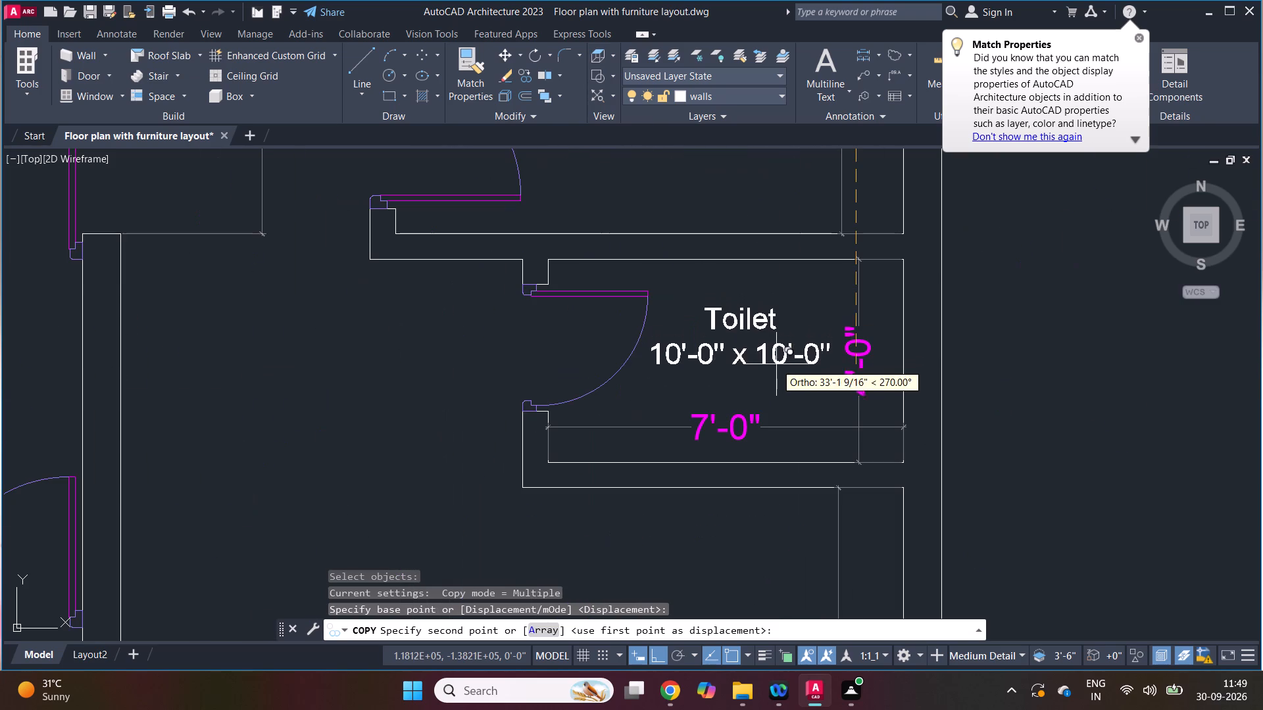
{"action": "left_click", "coordinate": [780, 382]}
{"action": "key", "text": "Escape"}
{"action": "key", "text": "Escape"}
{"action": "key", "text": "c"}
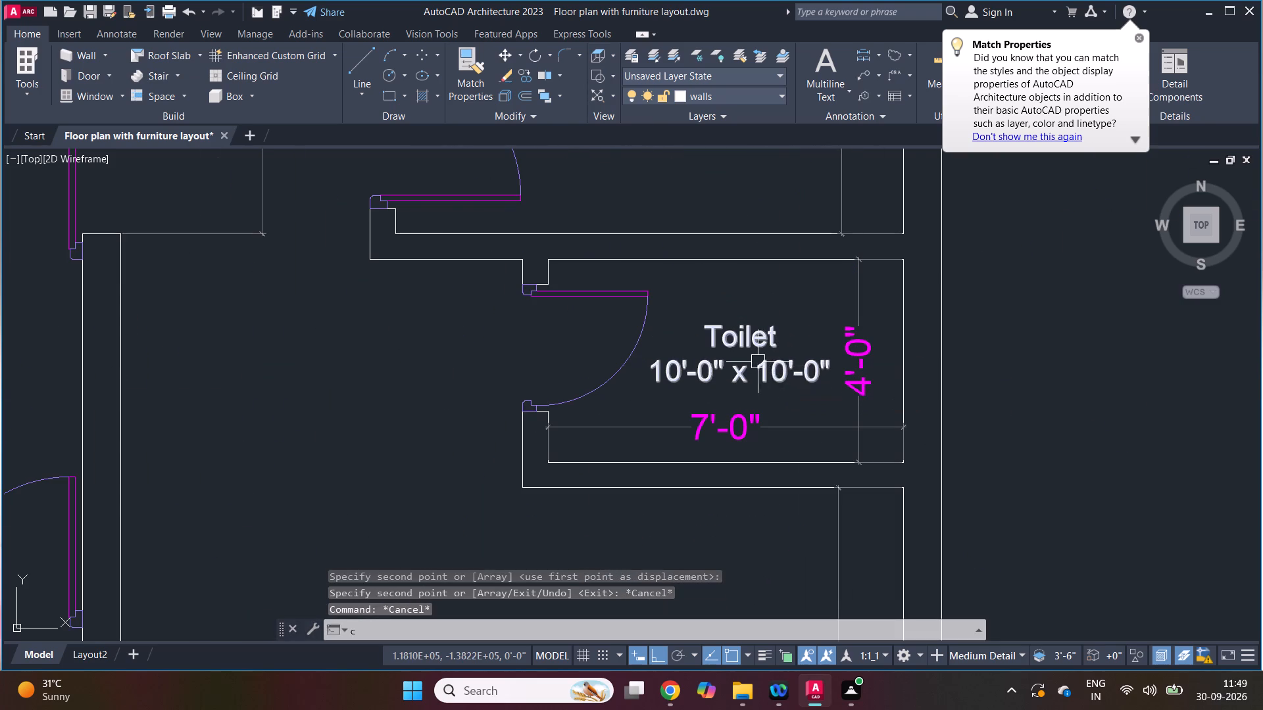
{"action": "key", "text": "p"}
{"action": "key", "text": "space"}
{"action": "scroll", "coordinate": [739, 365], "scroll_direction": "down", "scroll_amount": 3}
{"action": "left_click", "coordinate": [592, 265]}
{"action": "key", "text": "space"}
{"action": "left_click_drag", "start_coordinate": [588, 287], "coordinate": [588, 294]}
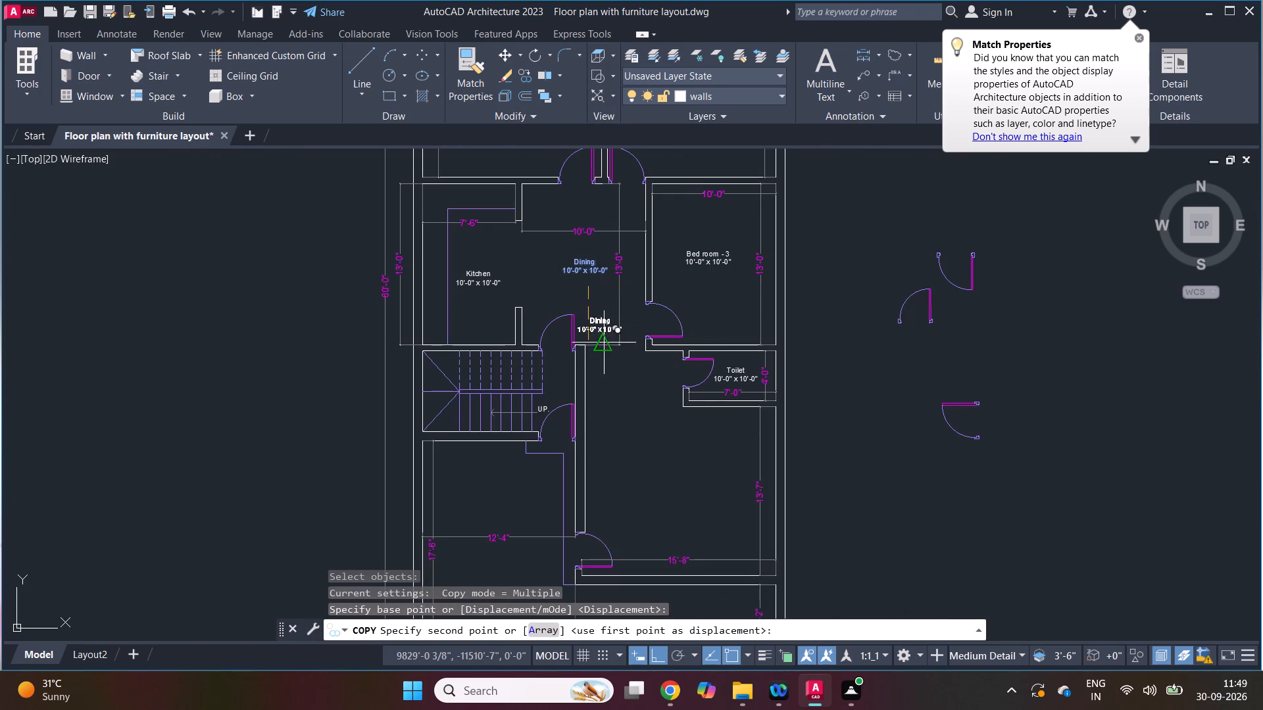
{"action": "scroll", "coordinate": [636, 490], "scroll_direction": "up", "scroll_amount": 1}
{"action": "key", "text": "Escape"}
Copy the Bed room - 3 label straight down into the 15'-8" by 13'-7" room below the toilet.
{"action": "scroll", "coordinate": [635, 496], "scroll_direction": "down", "scroll_amount": 1}
{"action": "key", "text": "space"}
{"action": "left_click", "coordinate": [704, 261]}
{"action": "key", "text": "space"}
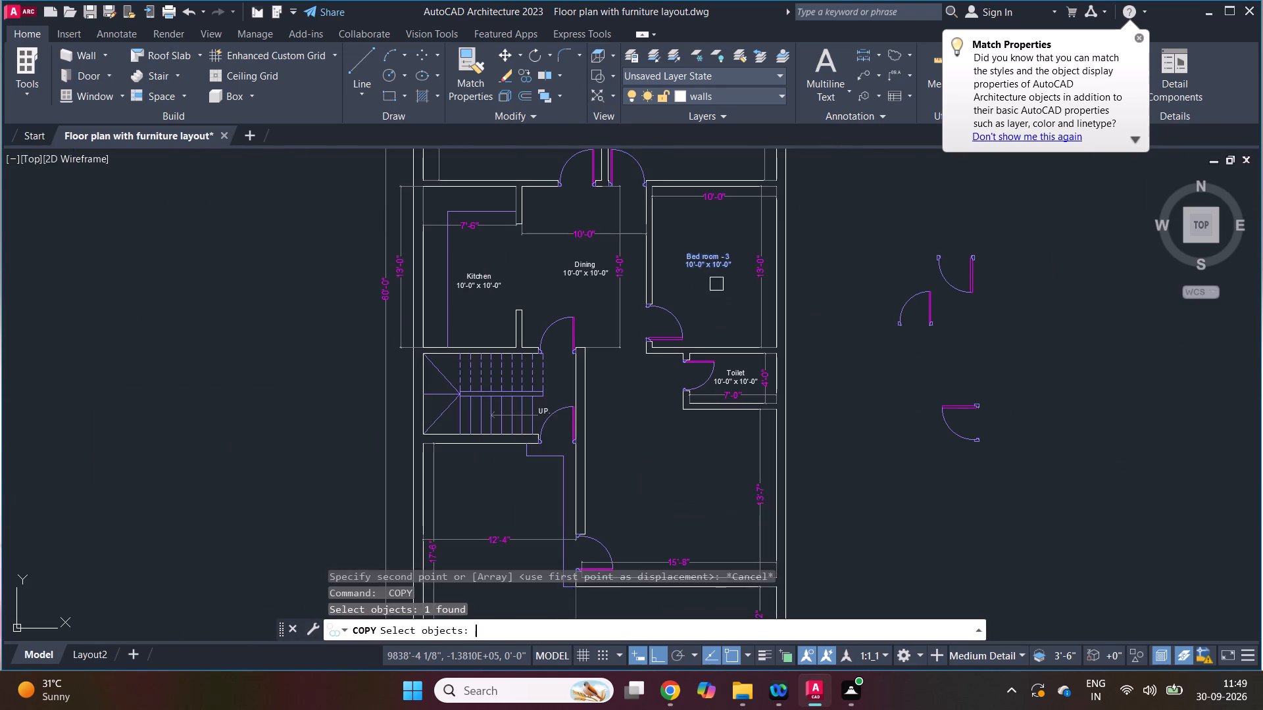
{"action": "left_click_drag", "start_coordinate": [716, 296], "coordinate": [716, 305]}
{"action": "left_click", "coordinate": [687, 530]}
{"action": "key", "text": "Escape"}
Move the copied Bed room - 3 label horizontally toward the middle of the 15'-8" wide room.
{"action": "scroll", "coordinate": [699, 531], "scroll_direction": "up", "scroll_amount": 2}
{"action": "key", "text": "m"}
{"action": "key", "text": "space"}
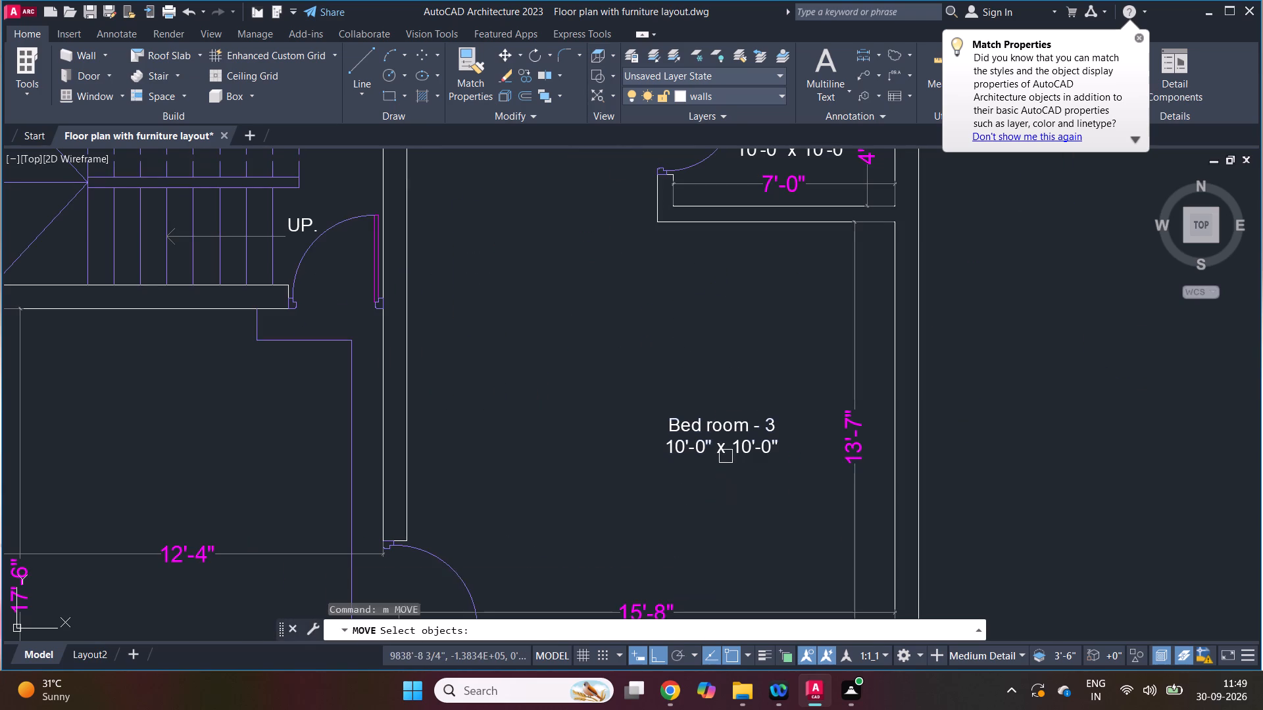
{"action": "left_click", "coordinate": [726, 454]}
{"action": "key", "text": "space"}
{"action": "left_click_drag", "start_coordinate": [706, 490], "coordinate": [693, 492]}
{"action": "left_click", "coordinate": [645, 495]}
{"action": "key", "text": "Escape"}
Check the reference floor plan in Chrome and rename the copied Bed room - 3 label "Living".
{"action": "left_click", "coordinate": [668, 691]}
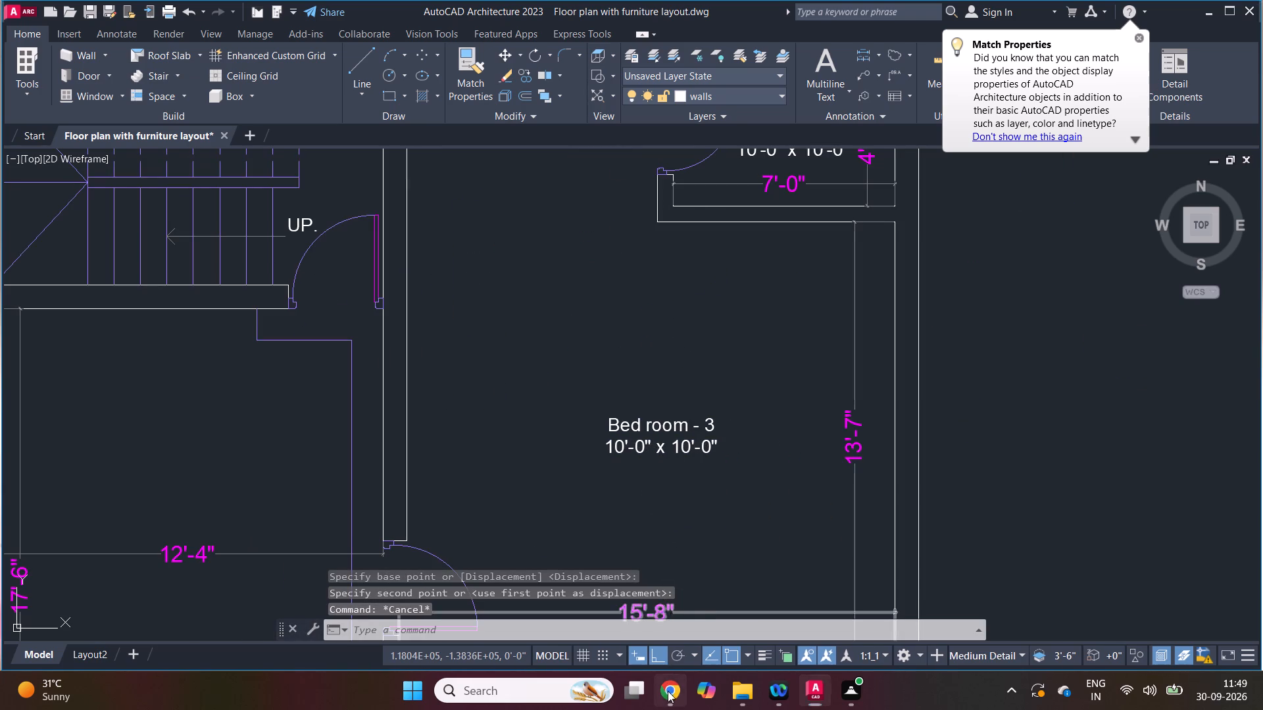
{"action": "left_click", "coordinate": [668, 691]}
{"action": "key", "text": "Escape"}
{"action": "scroll", "coordinate": [624, 461], "scroll_direction": "up", "scroll_amount": 1}
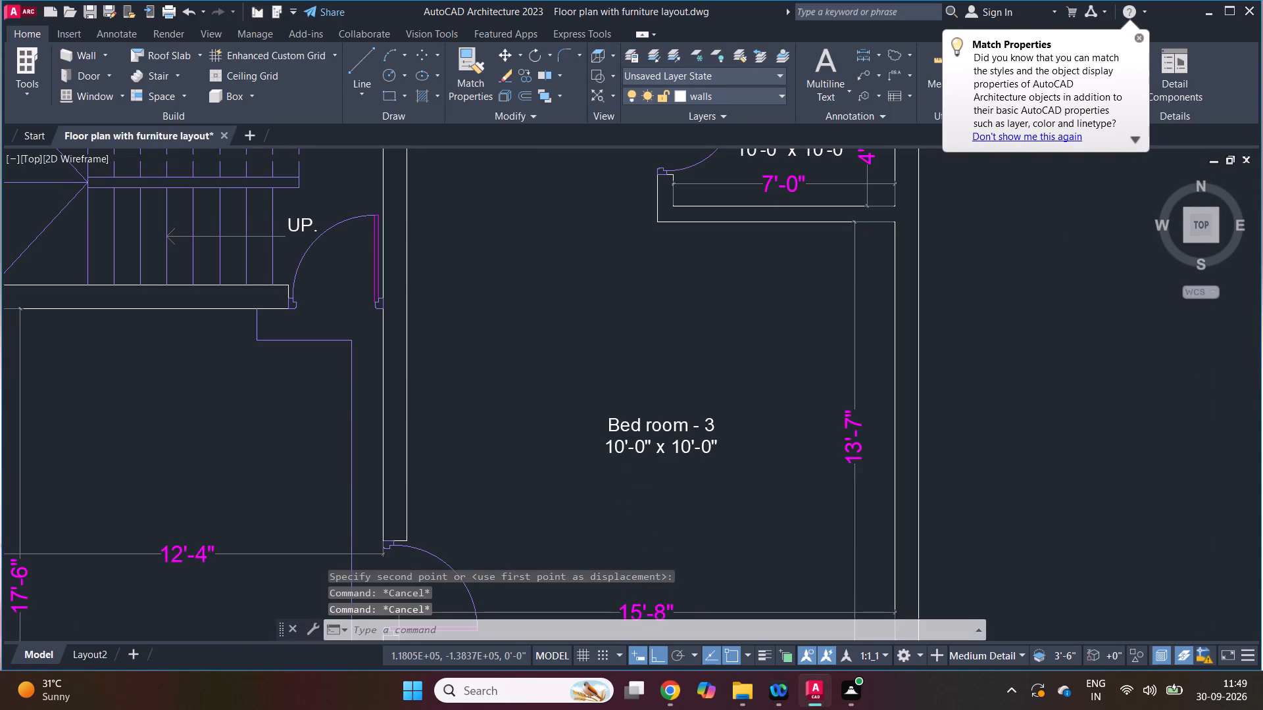
{"action": "key", "text": "e"}
{"action": "key", "text": "d"}
{"action": "key", "text": "space"}
{"action": "left_click", "coordinate": [654, 405]}
{"action": "left_click_drag", "start_coordinate": [602, 405], "coordinate": [727, 405]}
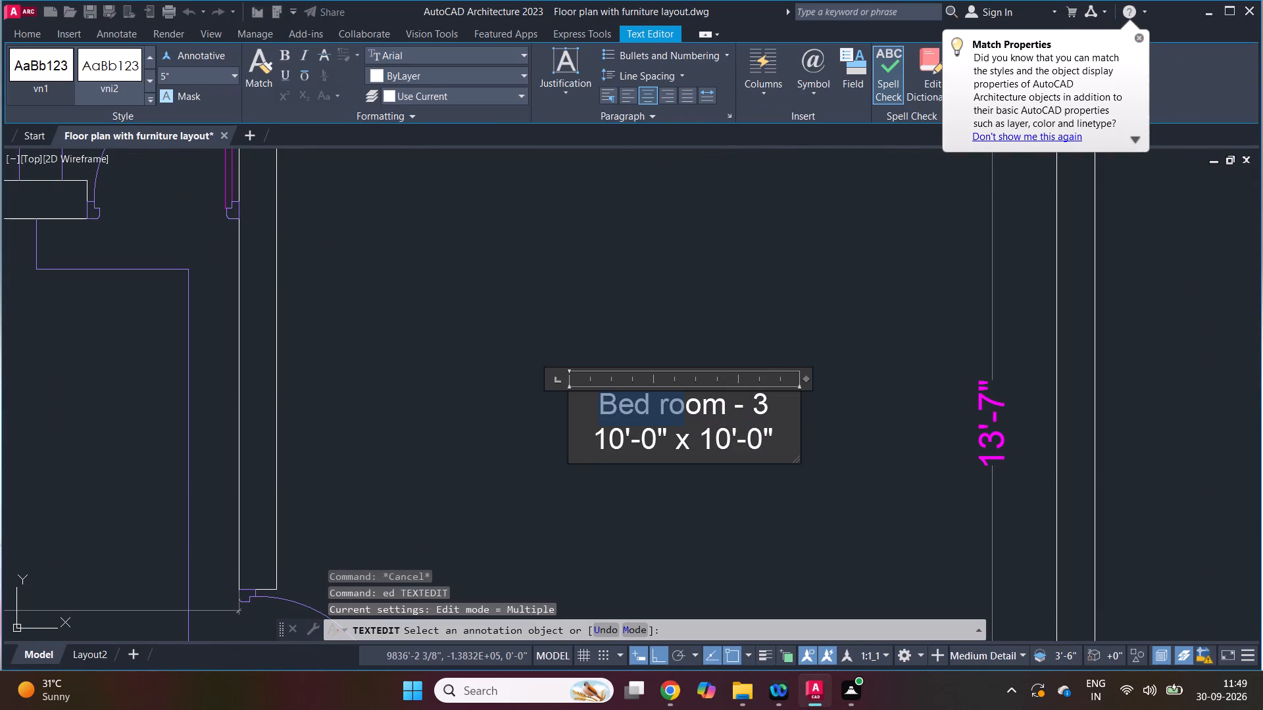
{"action": "left_click_drag", "start_coordinate": [727, 405], "coordinate": [769, 408]}
{"action": "type", "text": "Li"}
{"action": "type", "text": "vin"}
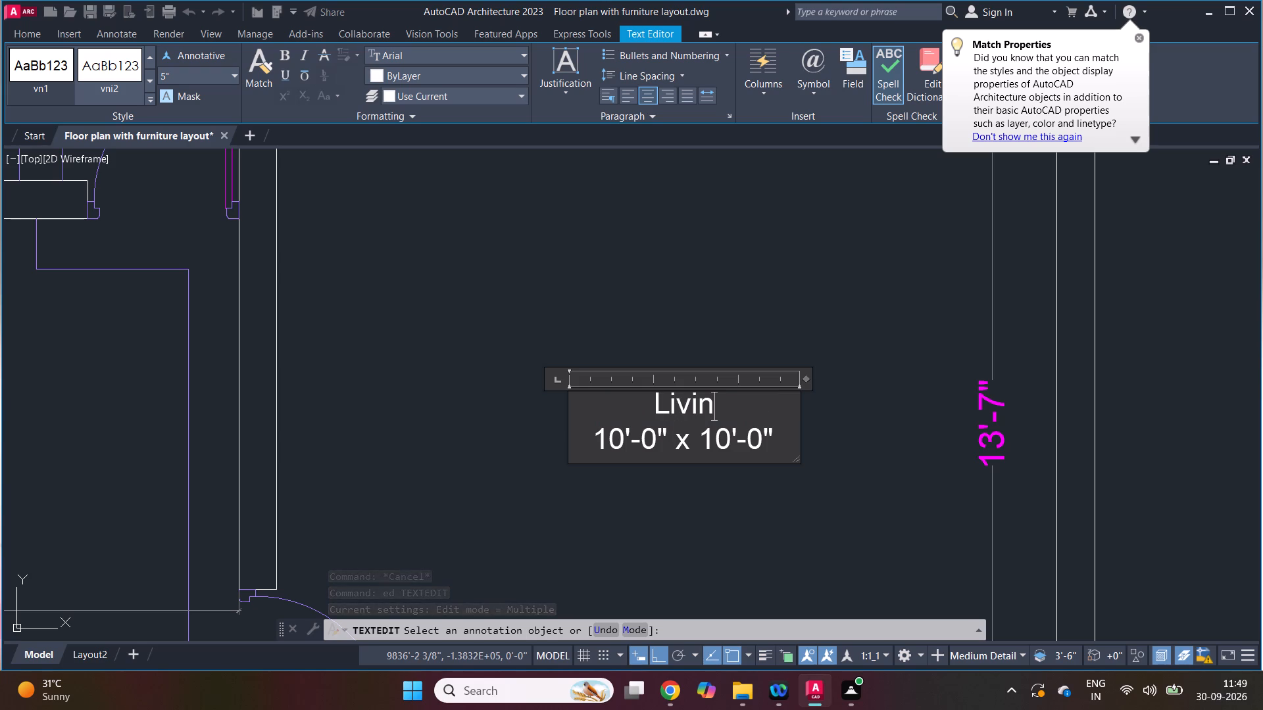
{"action": "key", "text": "g"}
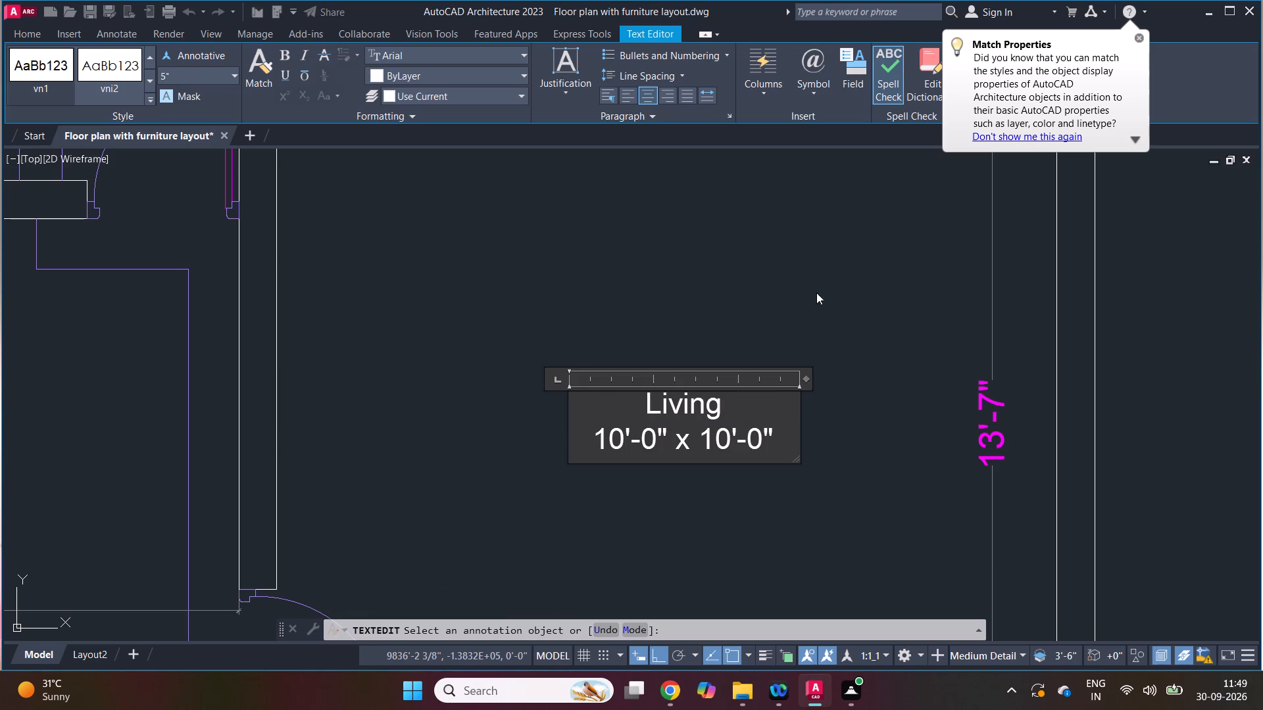
{"action": "left_click", "coordinate": [816, 290]}
{"action": "key", "text": "Escape"}
Copy the Living label horizontally into the 12'-4" wide space below the stairs.
{"action": "scroll", "coordinate": [787, 355], "scroll_direction": "down", "scroll_amount": 2}
{"action": "key", "text": "c"}
{"action": "key", "text": "p"}
{"action": "key", "text": "space"}
{"action": "left_click", "coordinate": [747, 396]}
{"action": "key", "text": "space"}
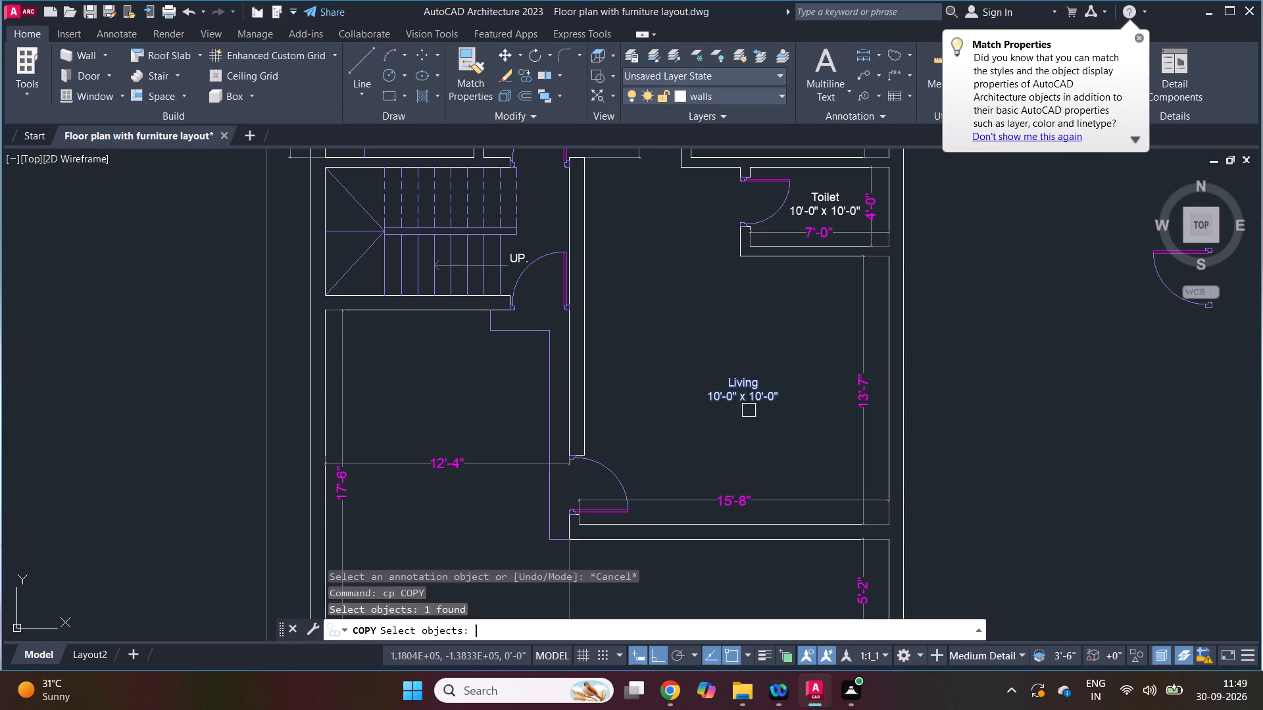
{"action": "left_click", "coordinate": [751, 415]}
{"action": "left_click", "coordinate": [447, 415]}
{"action": "key", "text": "Escape"}
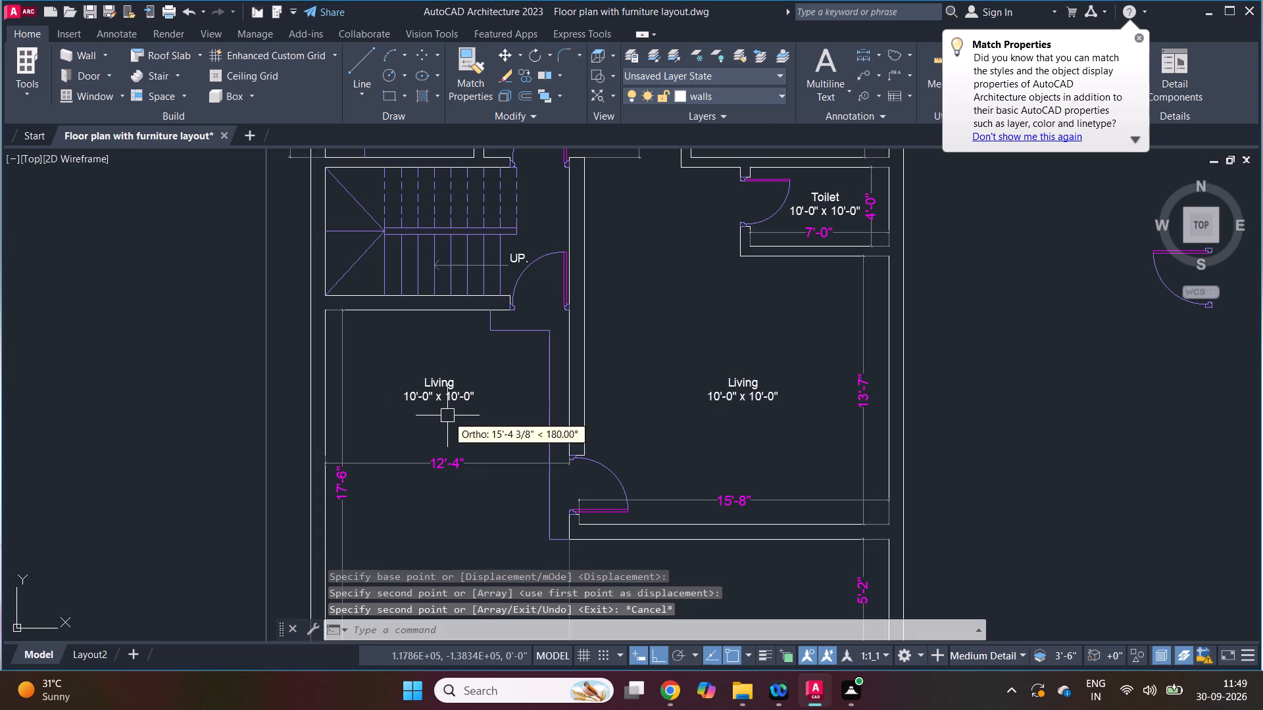
Move the 12'-4" dimension up above the copied Living label, closer to the stair wall.
{"action": "key", "text": "m"}
{"action": "key", "text": "space"}
{"action": "left_click", "coordinate": [453, 473]}
{"action": "key", "text": "space"}
{"action": "left_click_drag", "start_coordinate": [650, 414], "coordinate": [650, 406]}
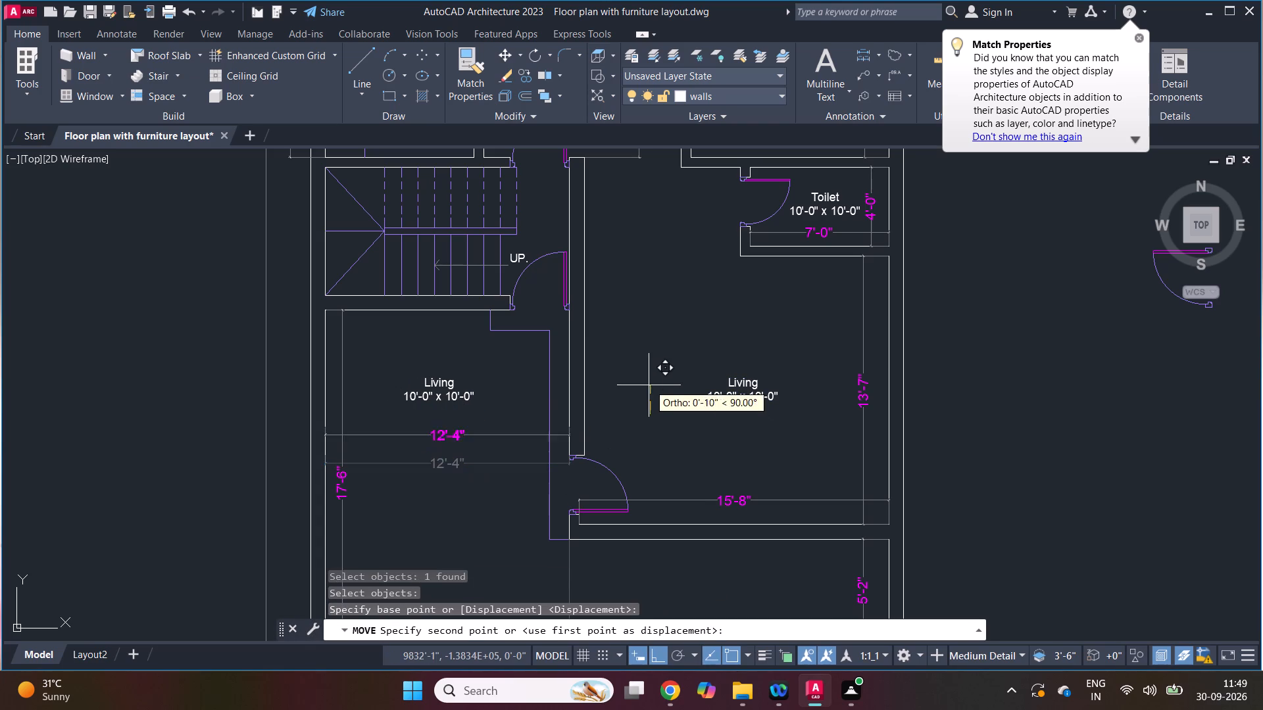
{"action": "left_click", "coordinate": [655, 303]}
Move the copied Living label down within the 12'-4" wide space, clear of the dimension.
{"action": "key", "text": "m"}
{"action": "key", "text": "space"}
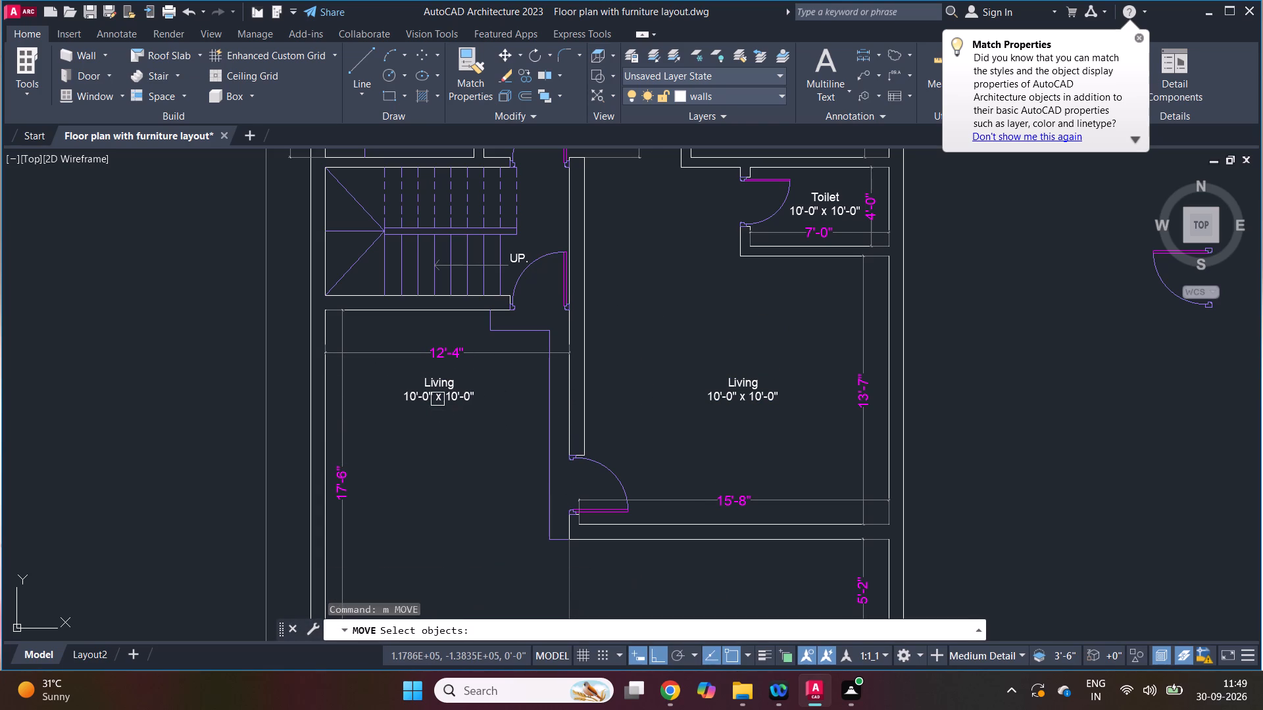
{"action": "left_click", "coordinate": [446, 391]}
{"action": "key", "text": "space"}
{"action": "left_click_drag", "start_coordinate": [458, 422], "coordinate": [464, 437]}
{"action": "left_click", "coordinate": [466, 496]}
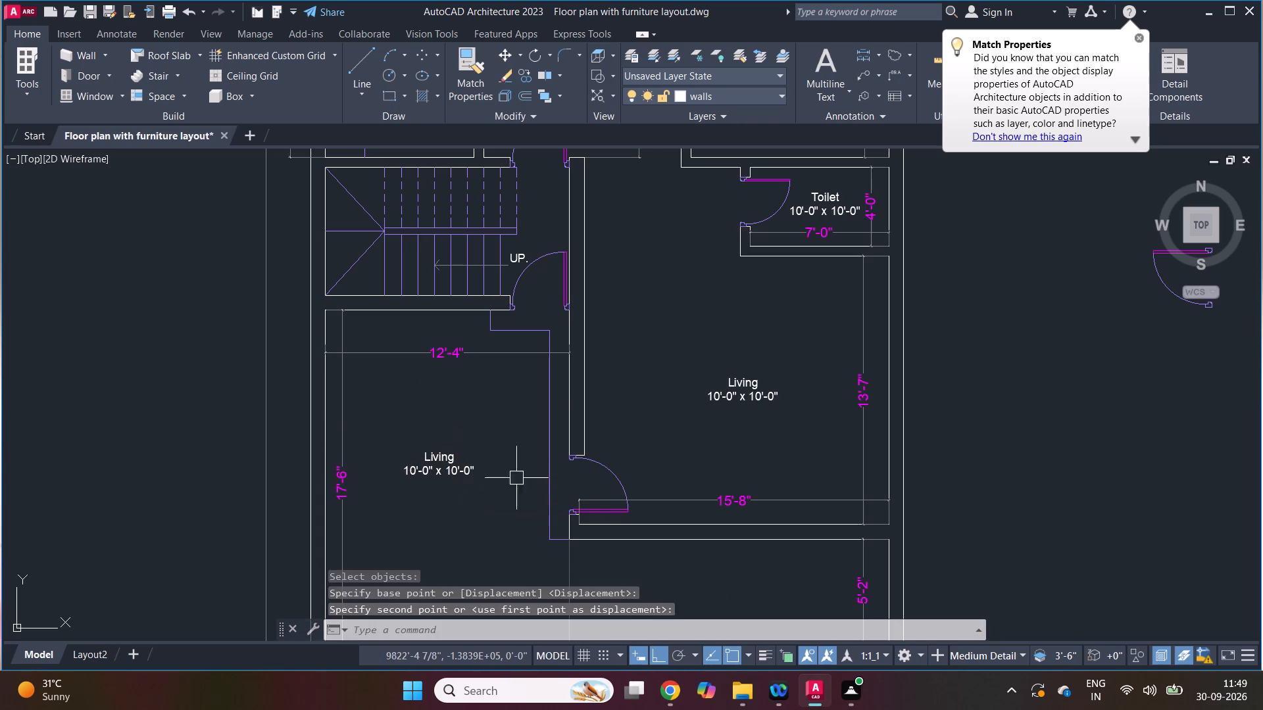
{"action": "key", "text": "Escape"}
Move the copied Living label slightly upward within the 12'-4" wide space.
{"action": "scroll", "coordinate": [621, 455], "scroll_direction": "down", "scroll_amount": 2}
{"action": "key", "text": "Escape"}
{"action": "scroll", "coordinate": [516, 487], "scroll_direction": "up", "scroll_amount": 2}
{"action": "scroll", "coordinate": [600, 446], "scroll_direction": "up", "scroll_amount": 1}
{"action": "key", "text": "m"}
{"action": "key", "text": "space"}
{"action": "left_click", "coordinate": [621, 414]}
{"action": "key", "text": "space"}
{"action": "left_click_drag", "start_coordinate": [678, 457], "coordinate": [679, 444]}
{"action": "left_click", "coordinate": [679, 435]}
Check the room name in the reference plan in Chrome and rename the copied Living label "PARKING".
{"action": "left_click", "coordinate": [672, 695]}
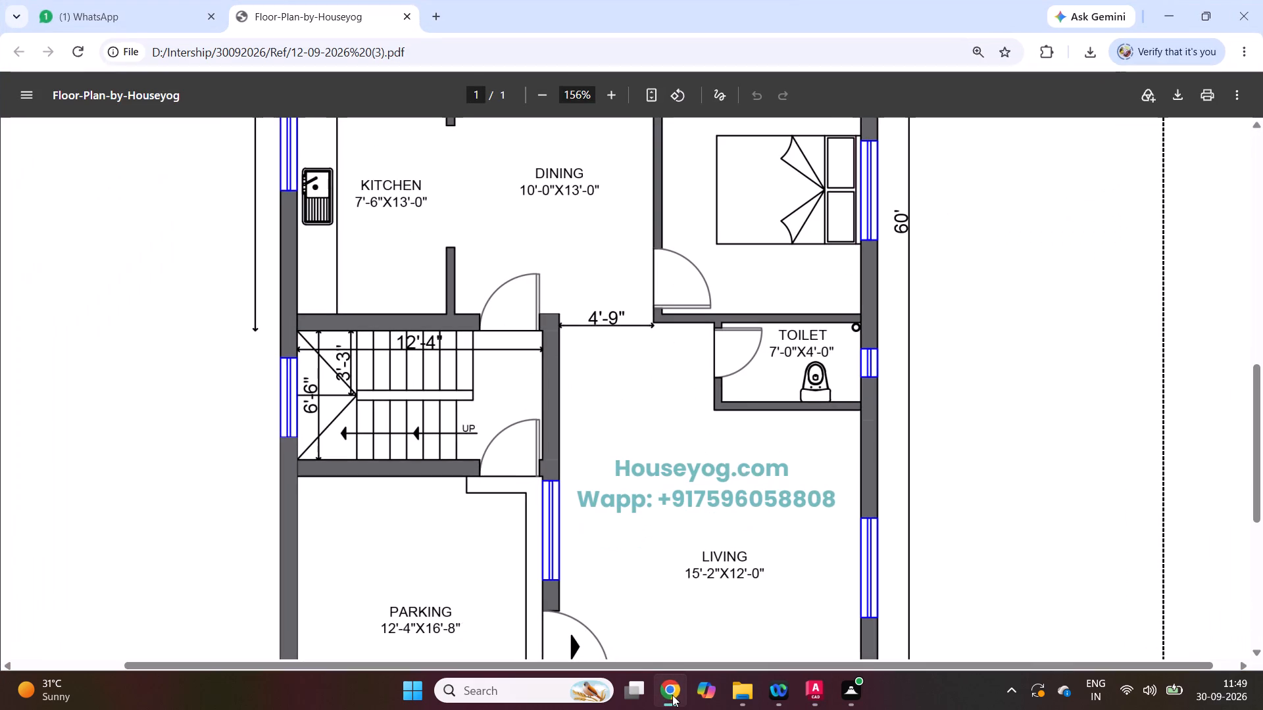
{"action": "left_click", "coordinate": [672, 695]}
{"action": "key", "text": "e"}
{"action": "key", "text": "d"}
{"action": "key", "text": "space"}
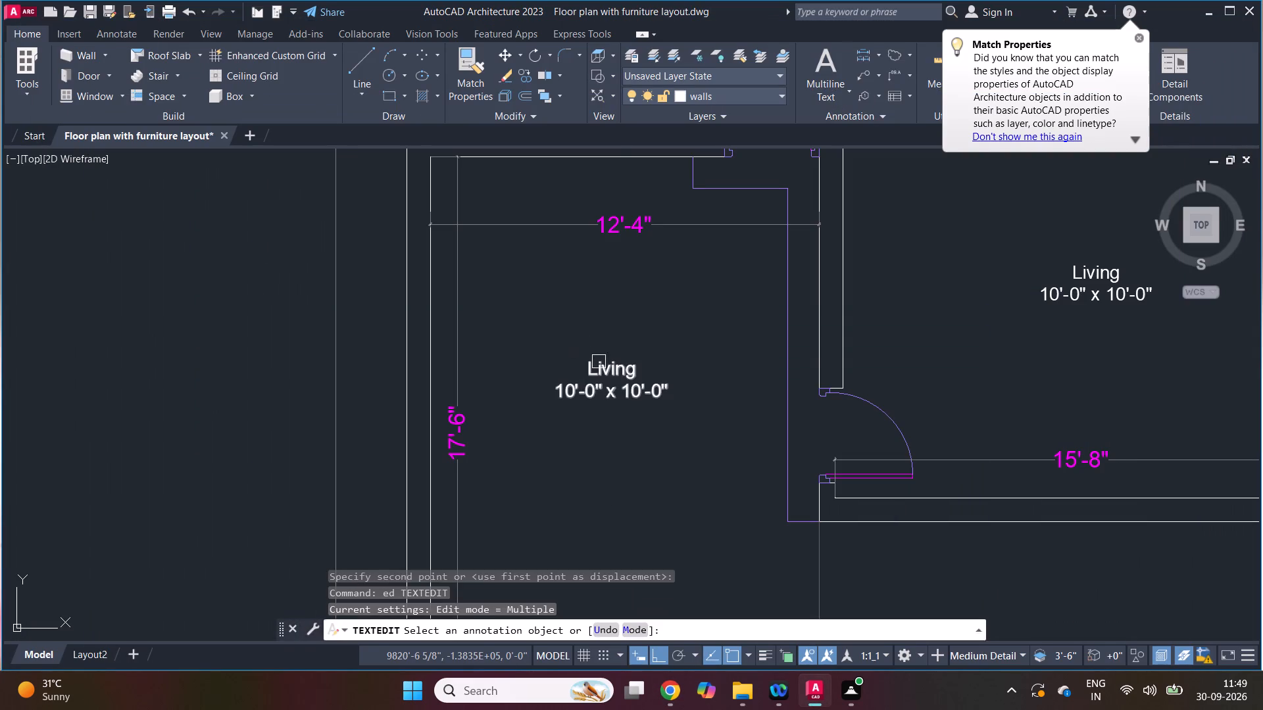
{"action": "left_click", "coordinate": [607, 375]}
{"action": "scroll", "coordinate": [630, 357], "scroll_direction": "up", "scroll_amount": 2}
{"action": "left_click_drag", "start_coordinate": [644, 375], "coordinate": [535, 379]}
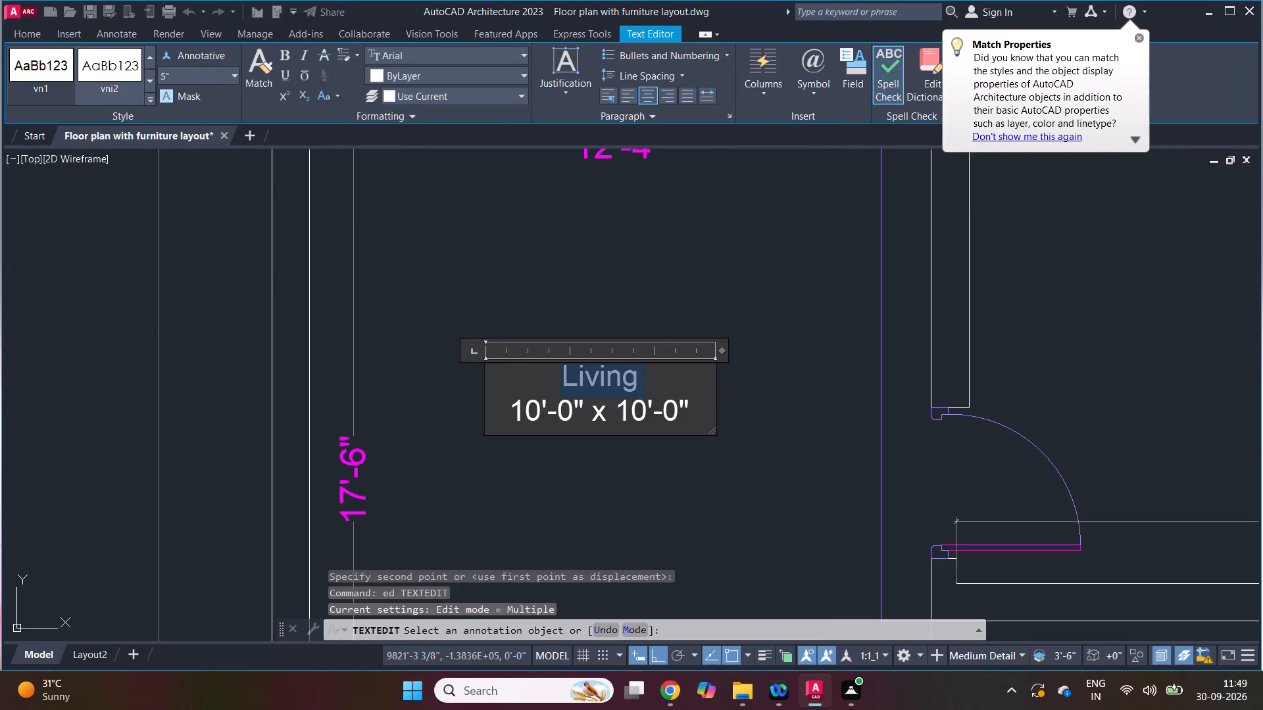
{"action": "key", "text": "p"}
{"action": "key", "text": "a"}
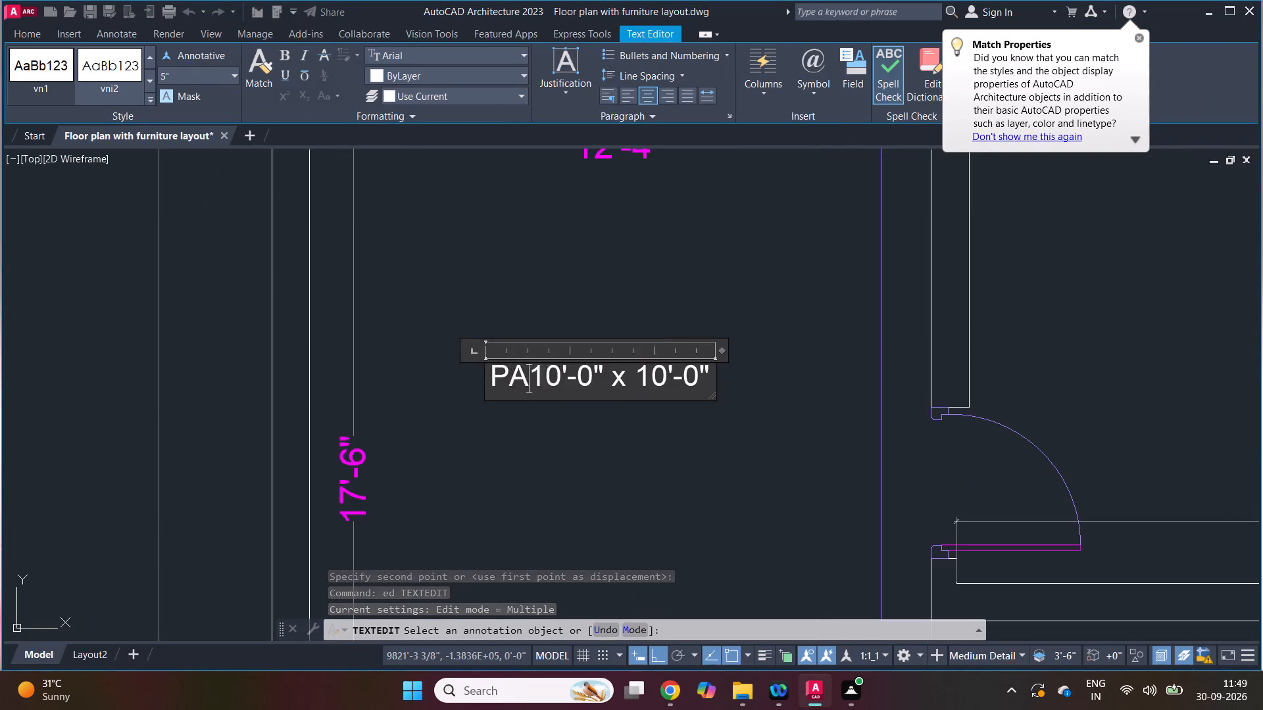
{"action": "key", "text": "r"}
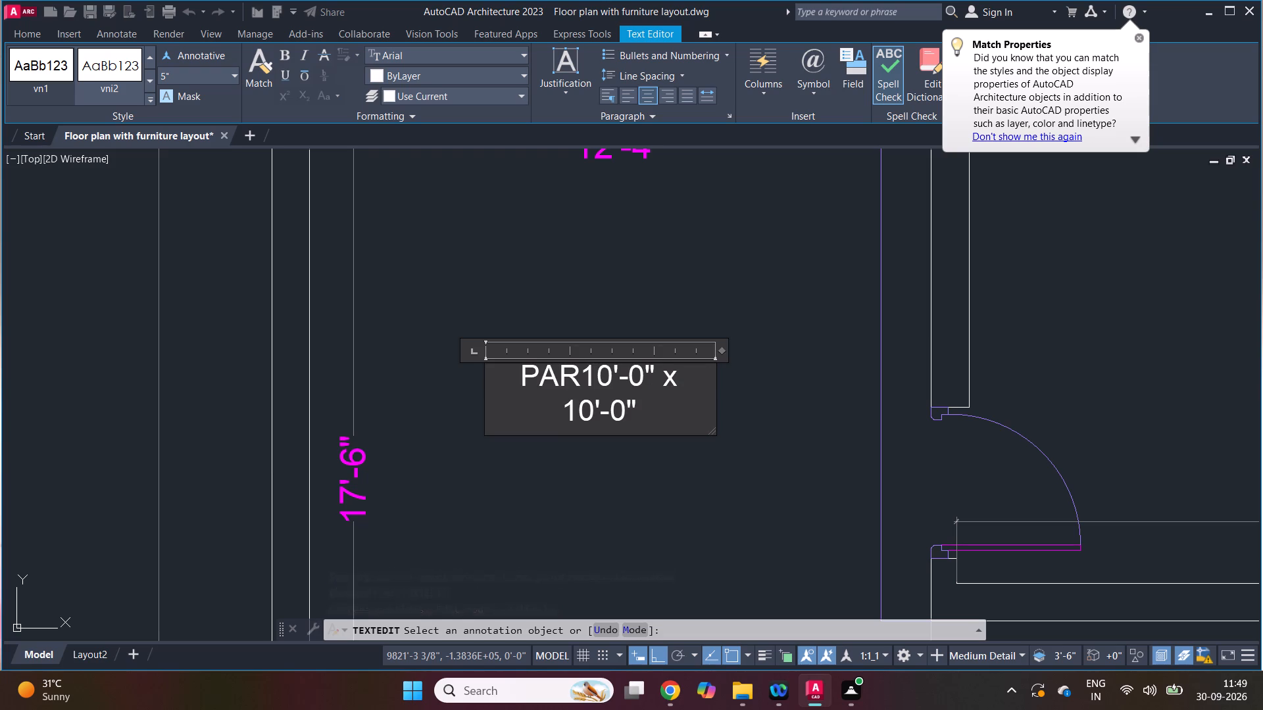
{"action": "type", "text": "KIN"}
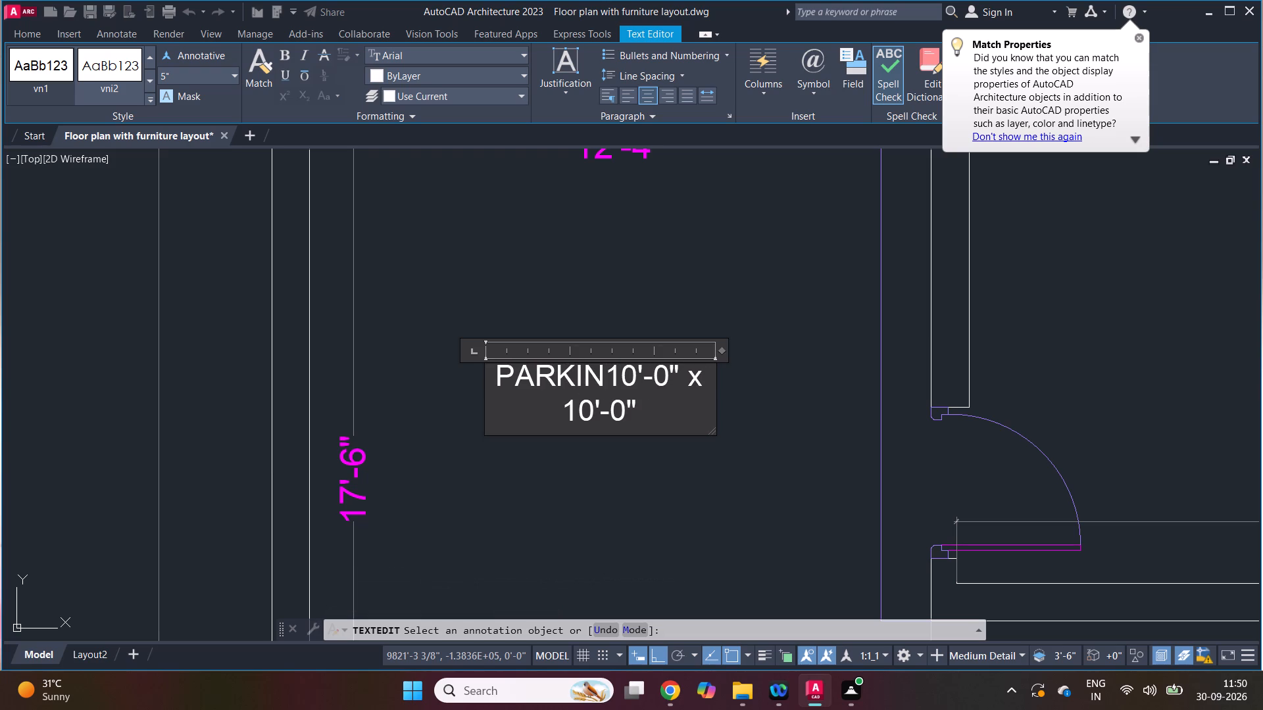
{"action": "key", "text": "g"}
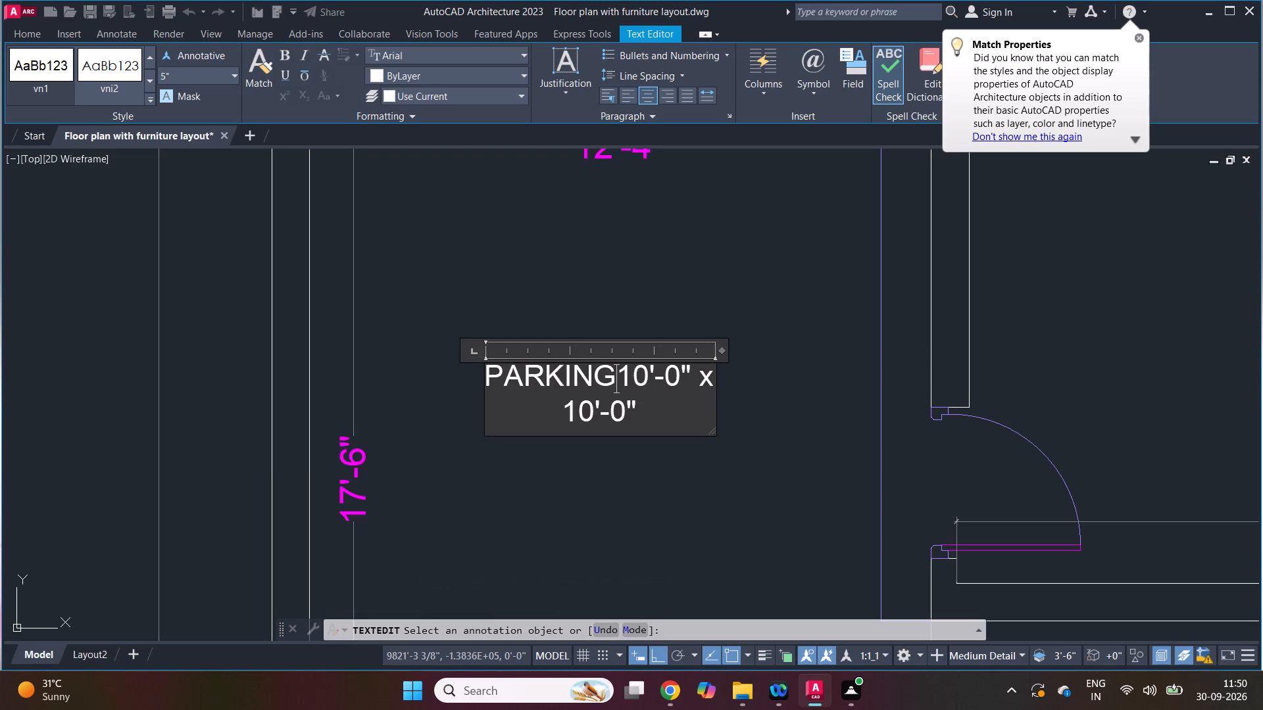
{"action": "key", "text": "Return"}
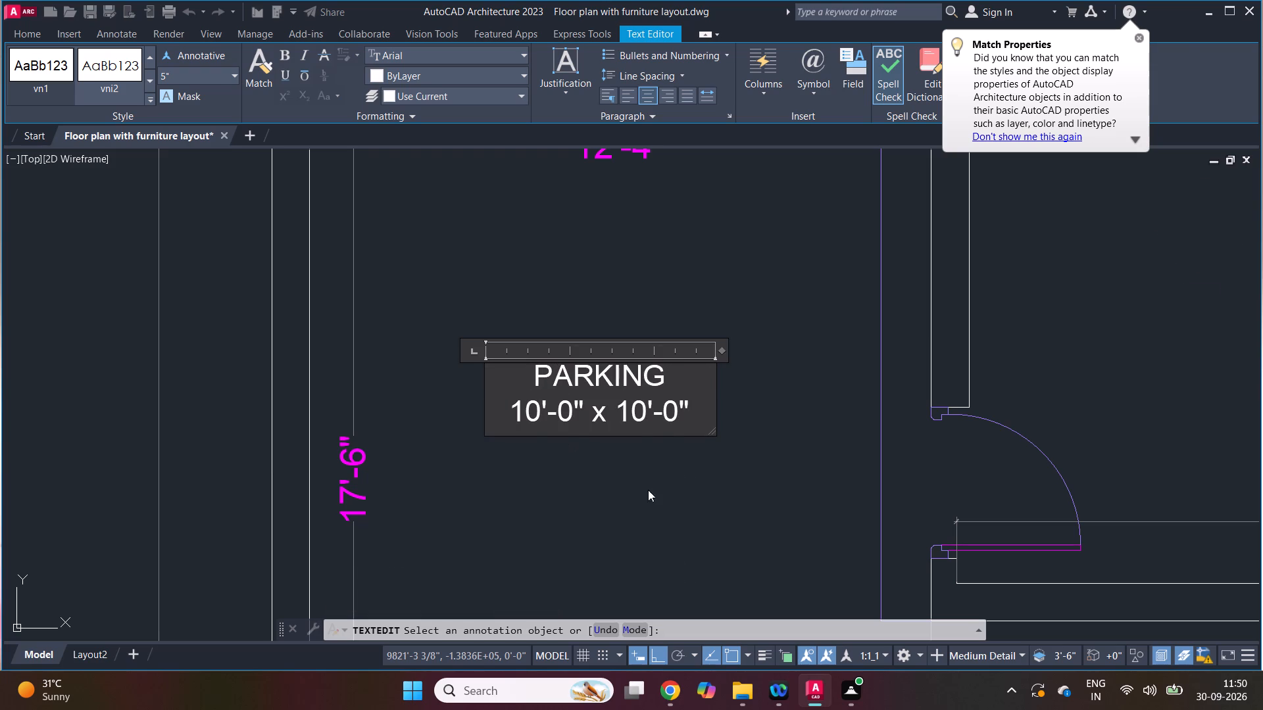
{"action": "left_click", "coordinate": [660, 492]}
{"action": "key", "text": "Escape"}
{"action": "key", "text": "Escape"}
Save the drawing.
{"action": "scroll", "coordinate": [600, 452], "scroll_direction": "down", "scroll_amount": 2}
{"action": "key", "text": "ctrl+s"}
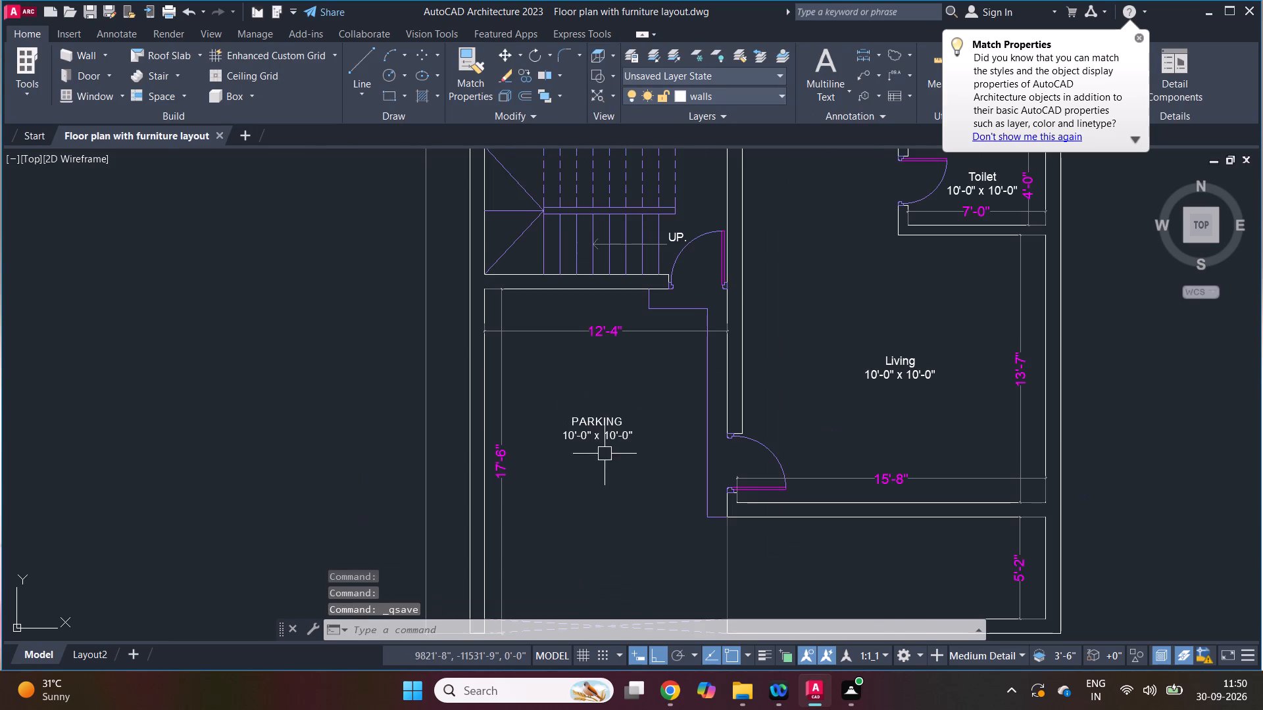
{"action": "key", "text": "Escape"}
Copy the Living label straight down into the 5'-2" deep strip below the living room.
{"action": "scroll", "coordinate": [542, 442], "scroll_direction": "down", "scroll_amount": 1}
{"action": "key", "text": "Escape"}
{"action": "scroll", "coordinate": [800, 513], "scroll_direction": "up", "scroll_amount": 1}
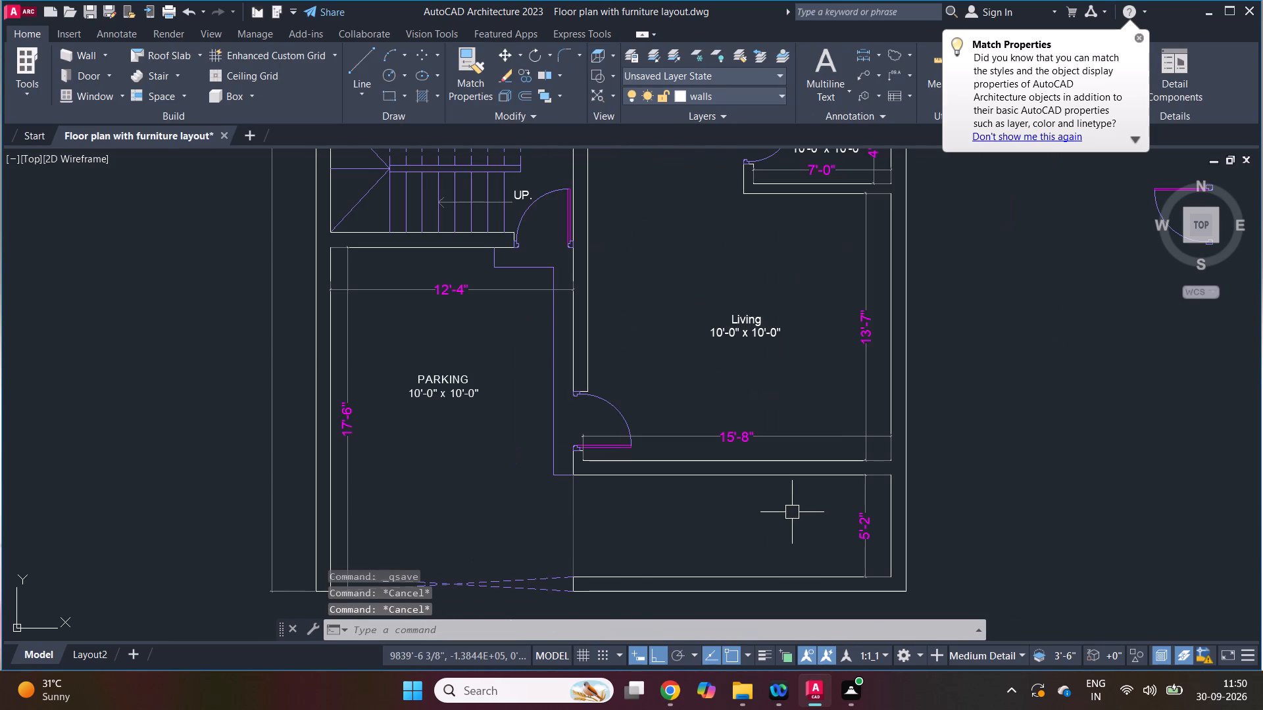
{"action": "key", "text": "Escape"}
{"action": "key", "text": "Escape"}
{"action": "scroll", "coordinate": [552, 442], "scroll_direction": "down", "scroll_amount": 1}
{"action": "scroll", "coordinate": [649, 440], "scroll_direction": "up", "scroll_amount": 1}
{"action": "key", "text": "c"}
{"action": "key", "text": "p"}
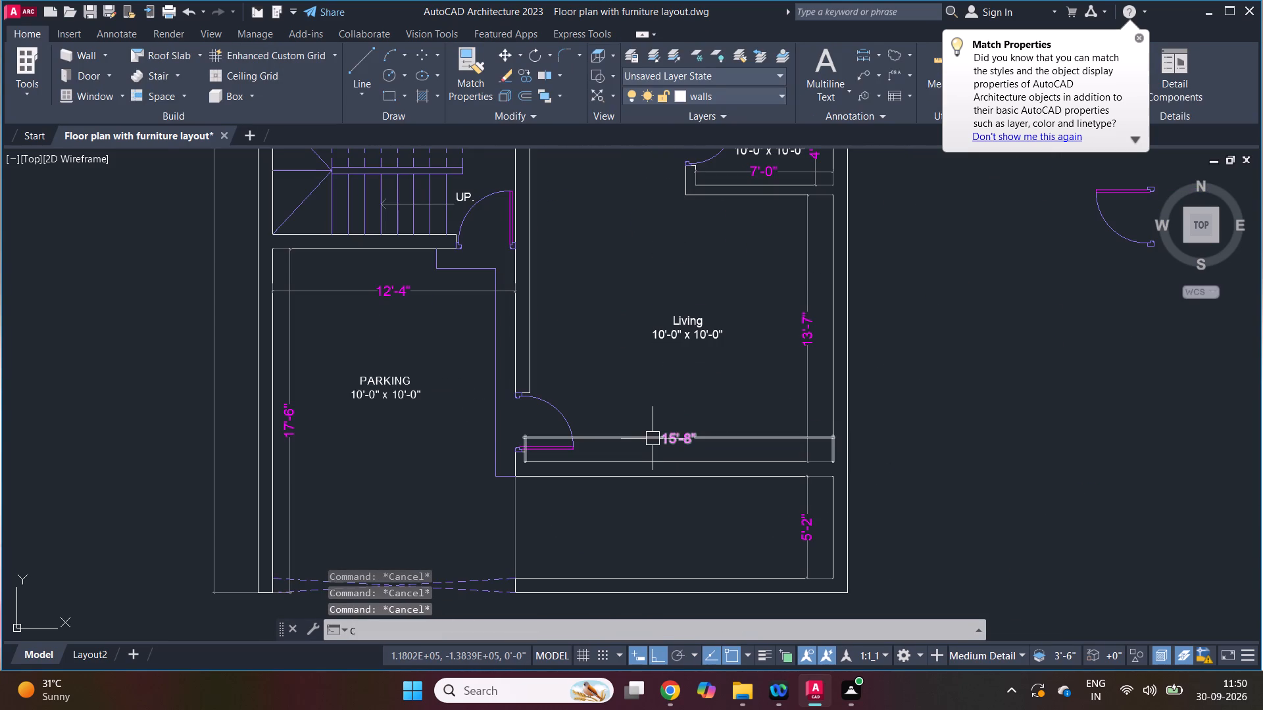
{"action": "key", "text": "space"}
{"action": "left_click", "coordinate": [699, 329]}
{"action": "key", "text": "space"}
{"action": "left_click_drag", "start_coordinate": [733, 343], "coordinate": [735, 367]}
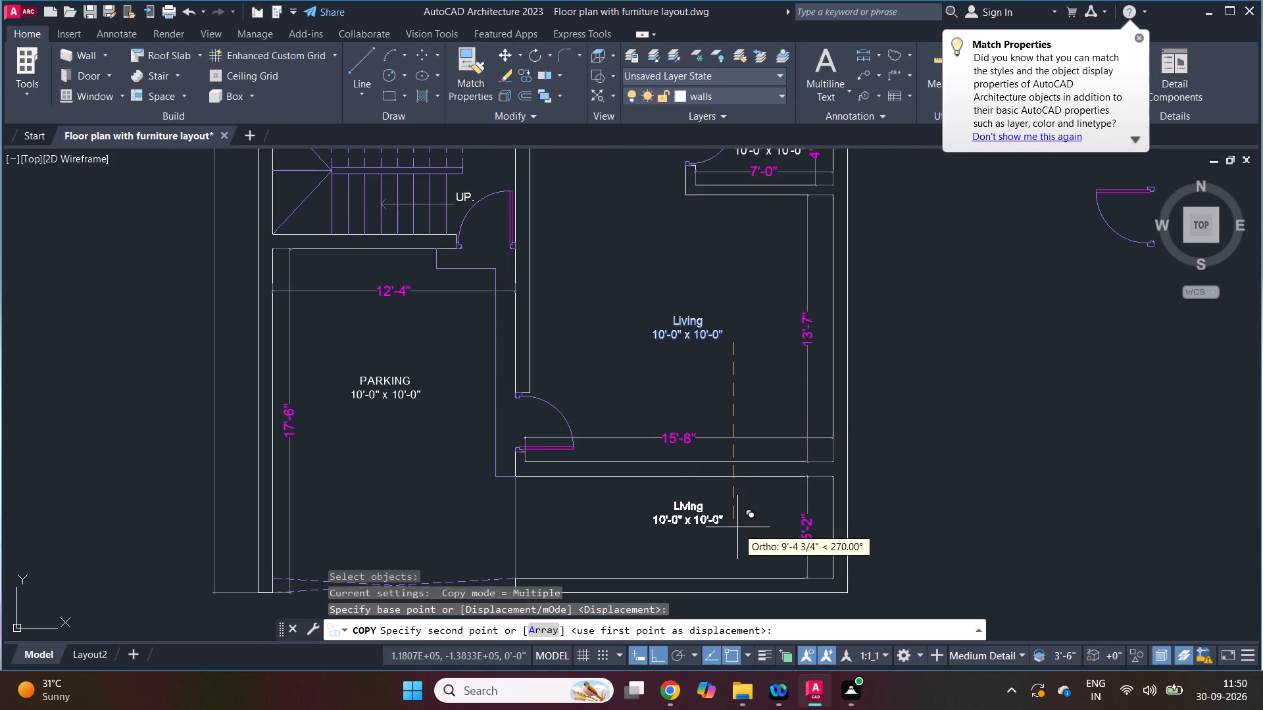
{"action": "left_click", "coordinate": [737, 537]}
{"action": "key", "text": "Escape"}
{"action": "key", "text": "Escape"}
Check the strip's name in the reference plan in Chrome and rename its copied Living label "LAWN".
{"action": "scroll", "coordinate": [694, 413], "scroll_direction": "down", "scroll_amount": 2}
{"action": "scroll", "coordinate": [694, 488], "scroll_direction": "up", "scroll_amount": 2}
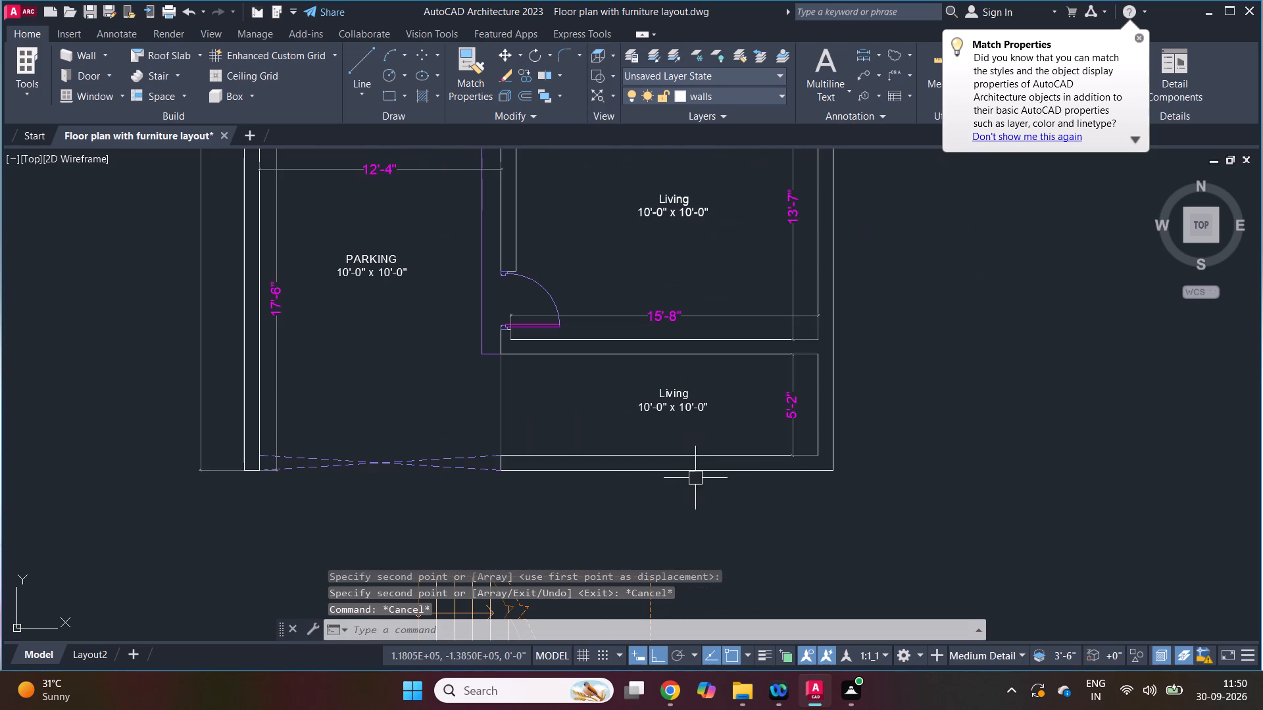
{"action": "left_click", "coordinate": [672, 696]}
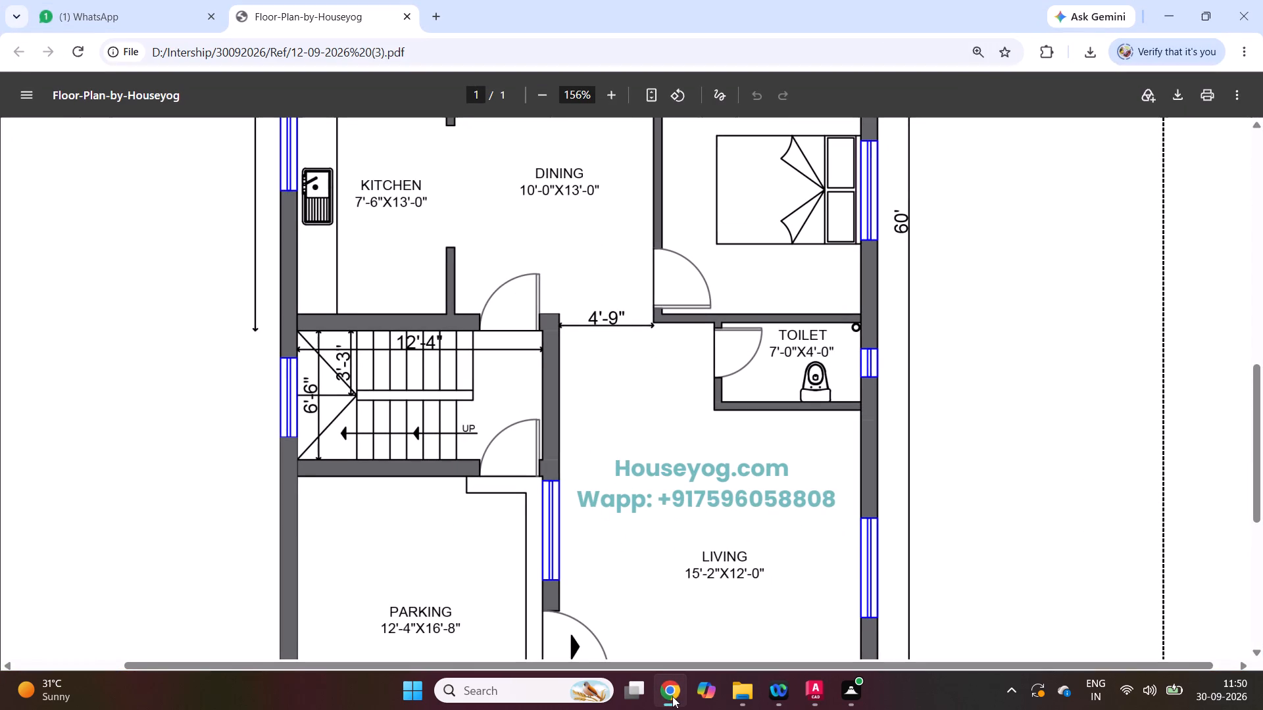
{"action": "scroll", "coordinate": [693, 472], "scroll_direction": "down", "scroll_amount": 5}
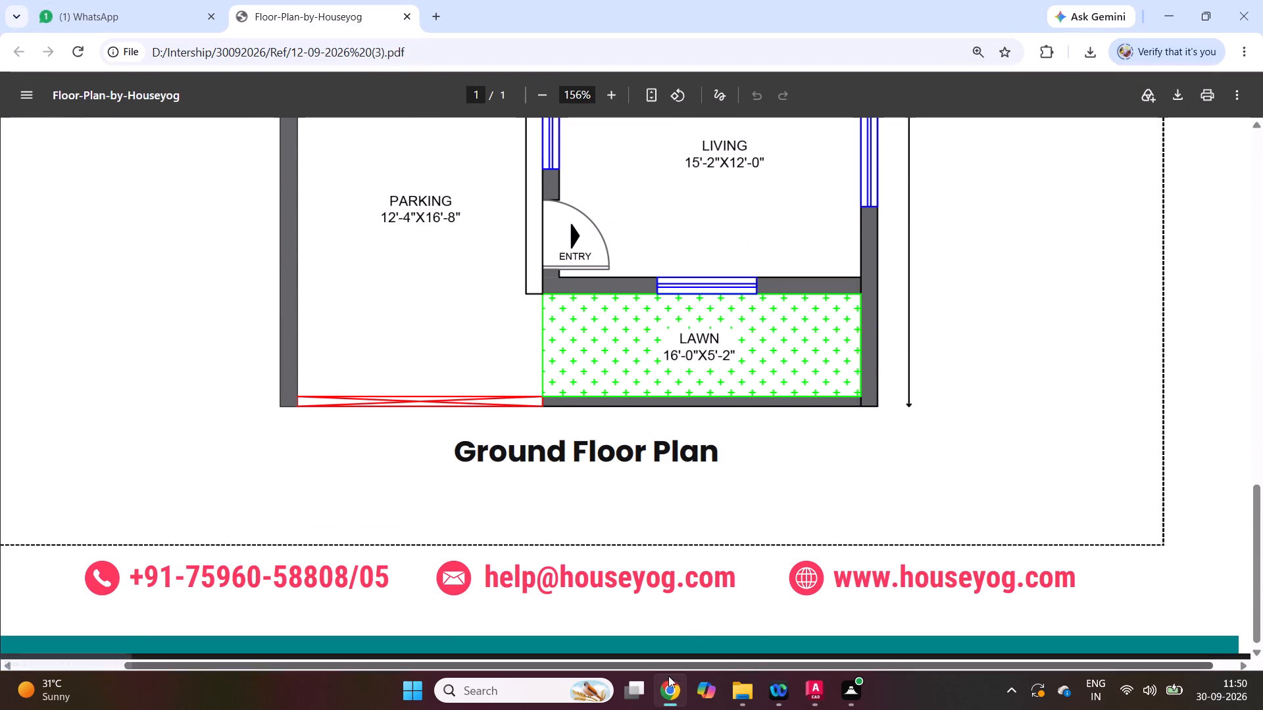
{"action": "left_click", "coordinate": [669, 701]}
{"action": "key", "text": "Escape"}
{"action": "scroll", "coordinate": [655, 402], "scroll_direction": "up", "scroll_amount": 1}
{"action": "key", "text": "e"}
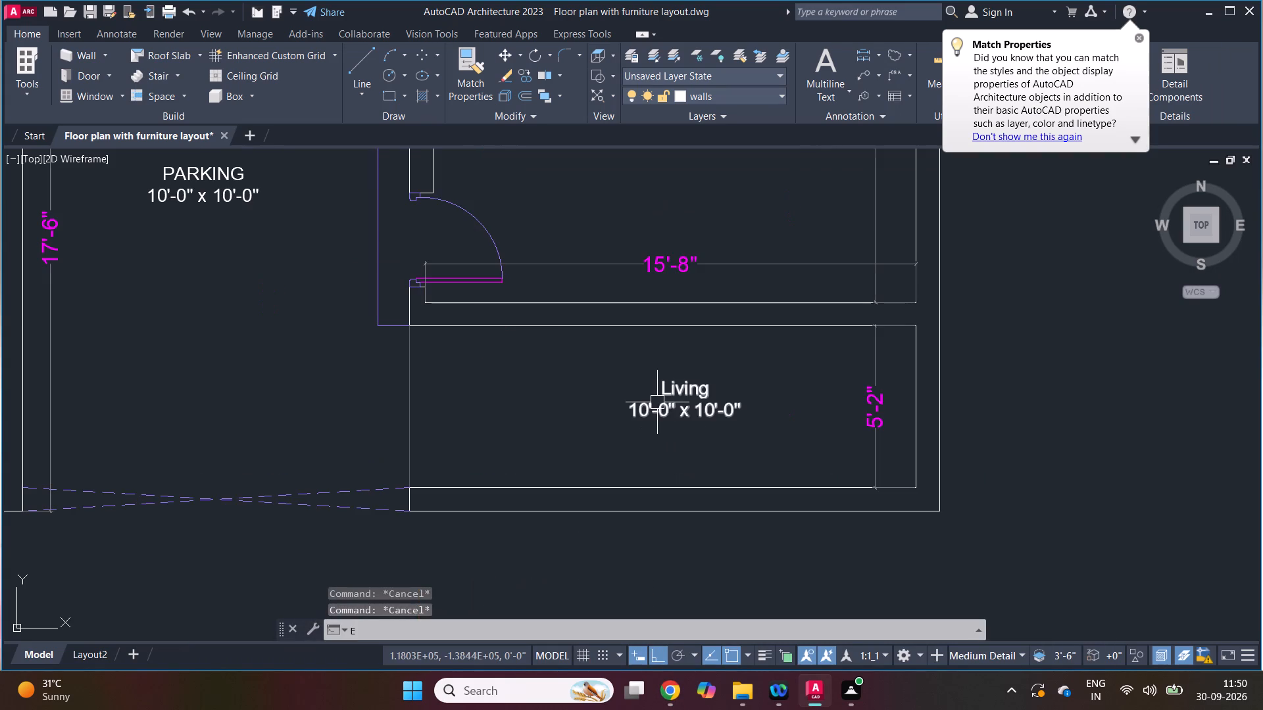
{"action": "key", "text": "d"}
{"action": "key", "text": "space"}
{"action": "left_click", "coordinate": [695, 414]}
{"action": "scroll", "coordinate": [693, 384], "scroll_direction": "up", "scroll_amount": 2}
{"action": "left_click_drag", "start_coordinate": [732, 393], "coordinate": [644, 396]}
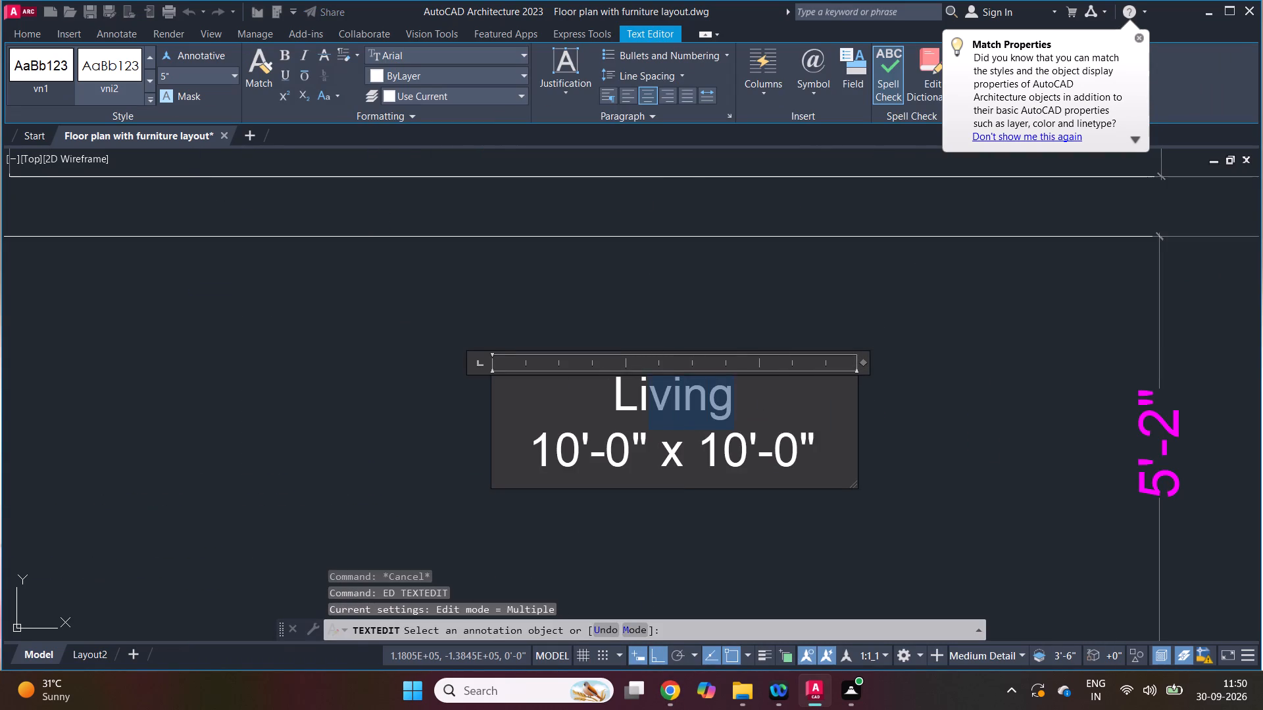
{"action": "left_click_drag", "start_coordinate": [644, 396], "coordinate": [643, 398]}
{"action": "key", "text": "a"}
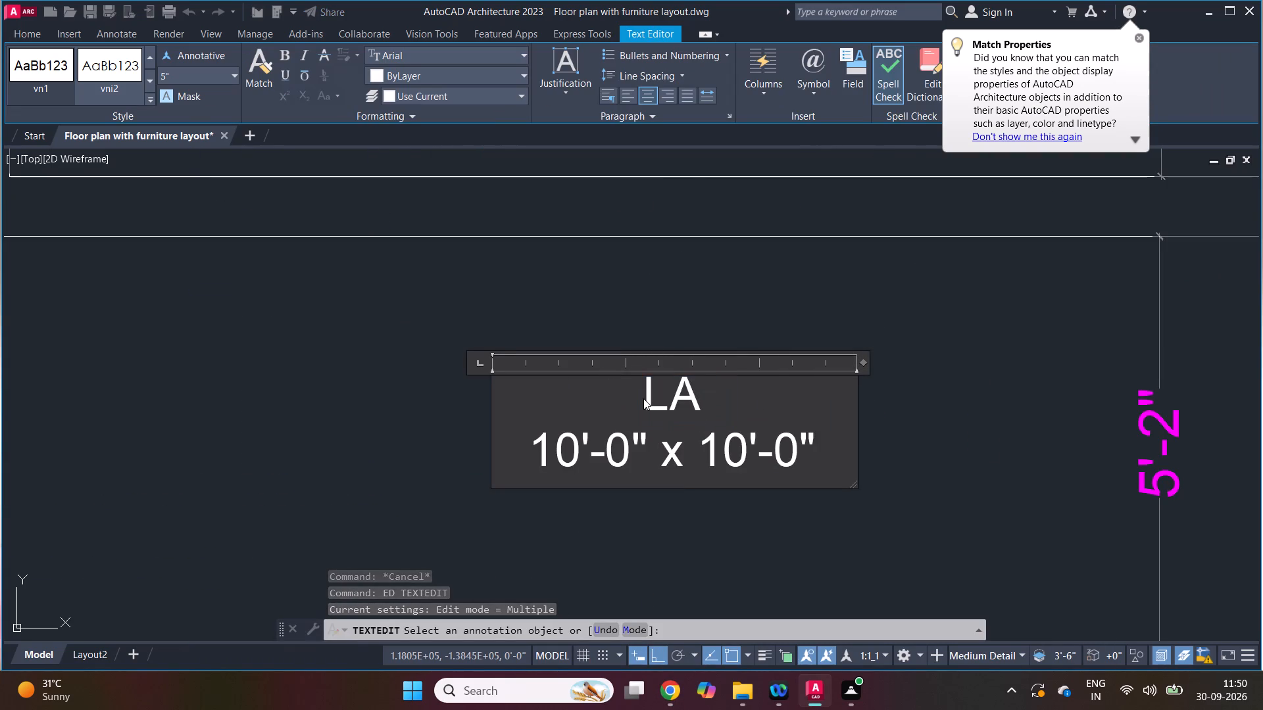
{"action": "key", "text": "w"}
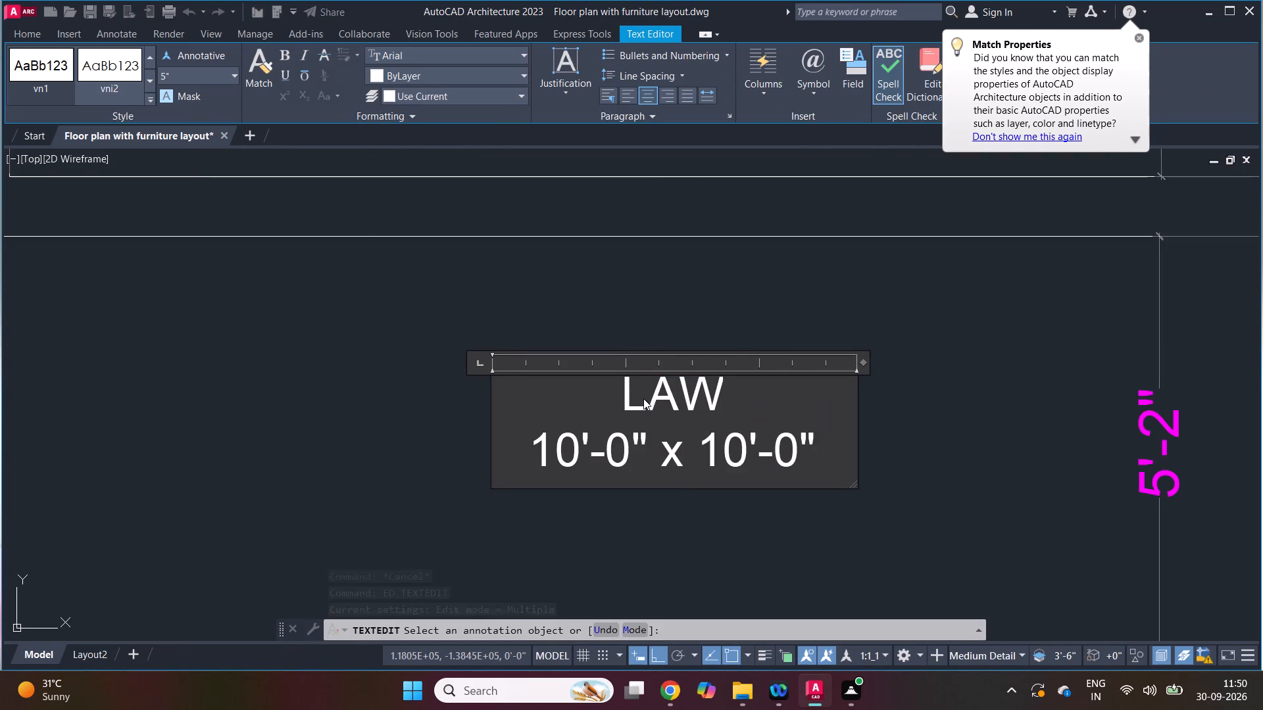
{"action": "key", "text": "n"}
{"action": "left_click", "coordinate": [965, 512]}
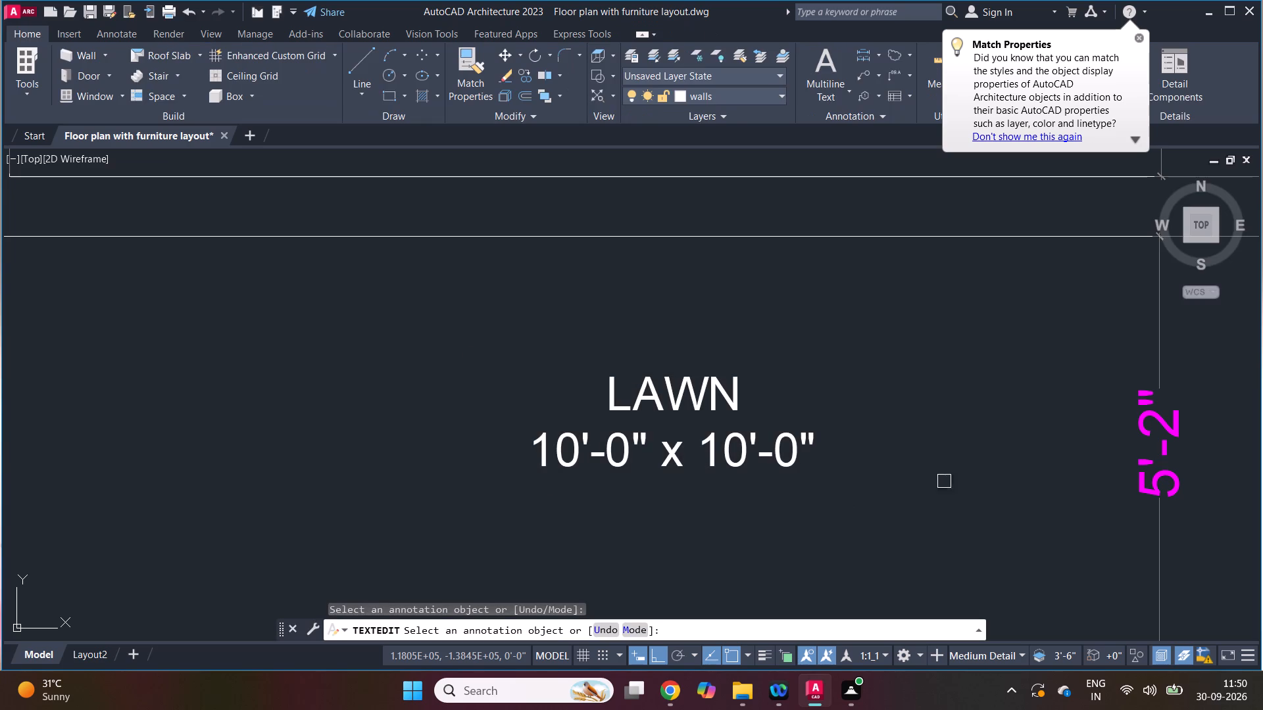
{"action": "scroll", "coordinate": [803, 463], "scroll_direction": "down", "scroll_amount": 2}
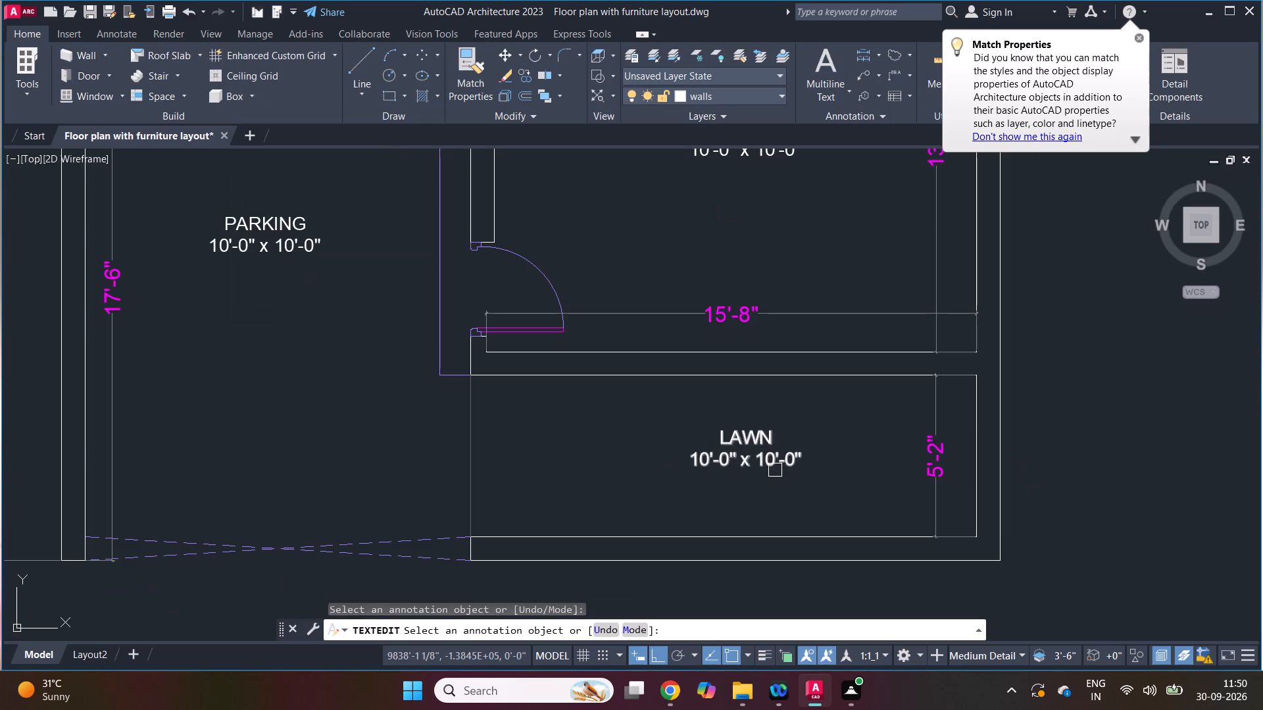
{"action": "key", "text": "Escape"}
Save the drawing.
{"action": "key", "text": "ctrl+s"}
{"action": "key", "text": "Escape"}
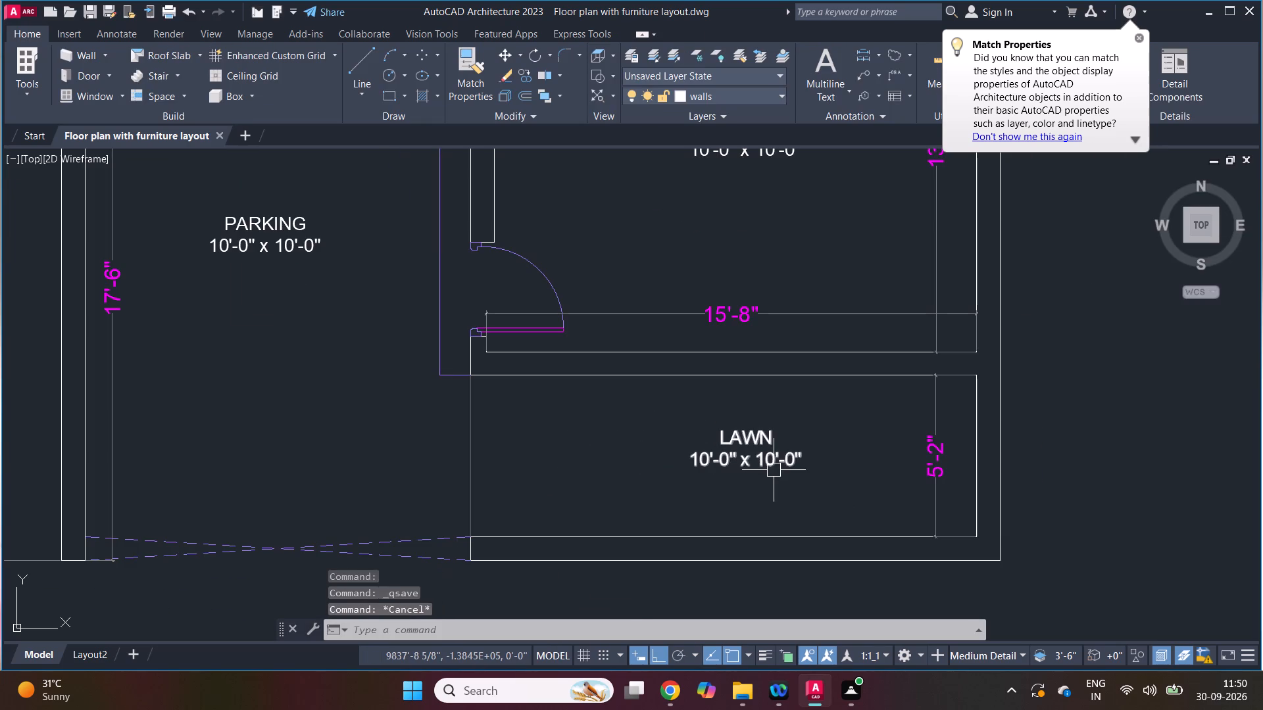
{"action": "key", "text": "Escape"}
Check the lawn's label in the reference plan in Chrome, and dimension the lawn's full width along its lower wall line.
{"action": "left_click", "coordinate": [673, 696]}
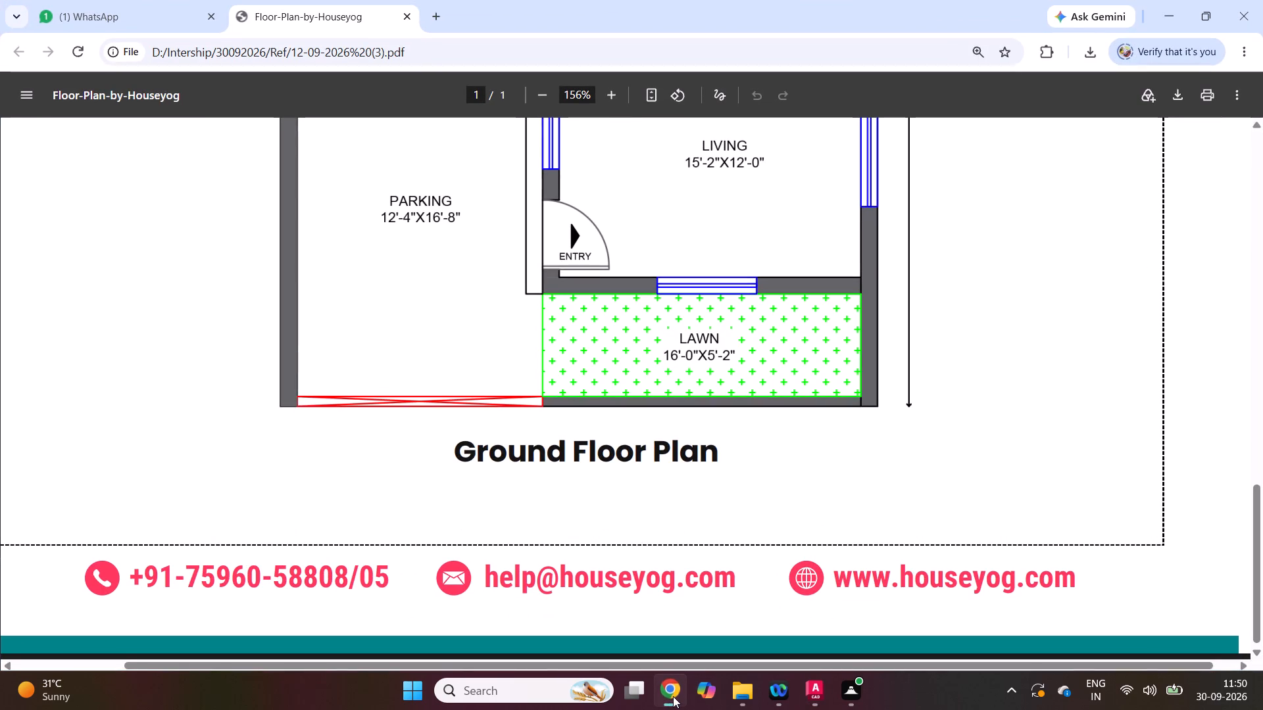
{"action": "left_click", "coordinate": [673, 696]}
{"action": "key", "text": "Escape"}
{"action": "key", "text": "Escape"}
{"action": "scroll", "coordinate": [815, 524], "scroll_direction": "up", "scroll_amount": 1}
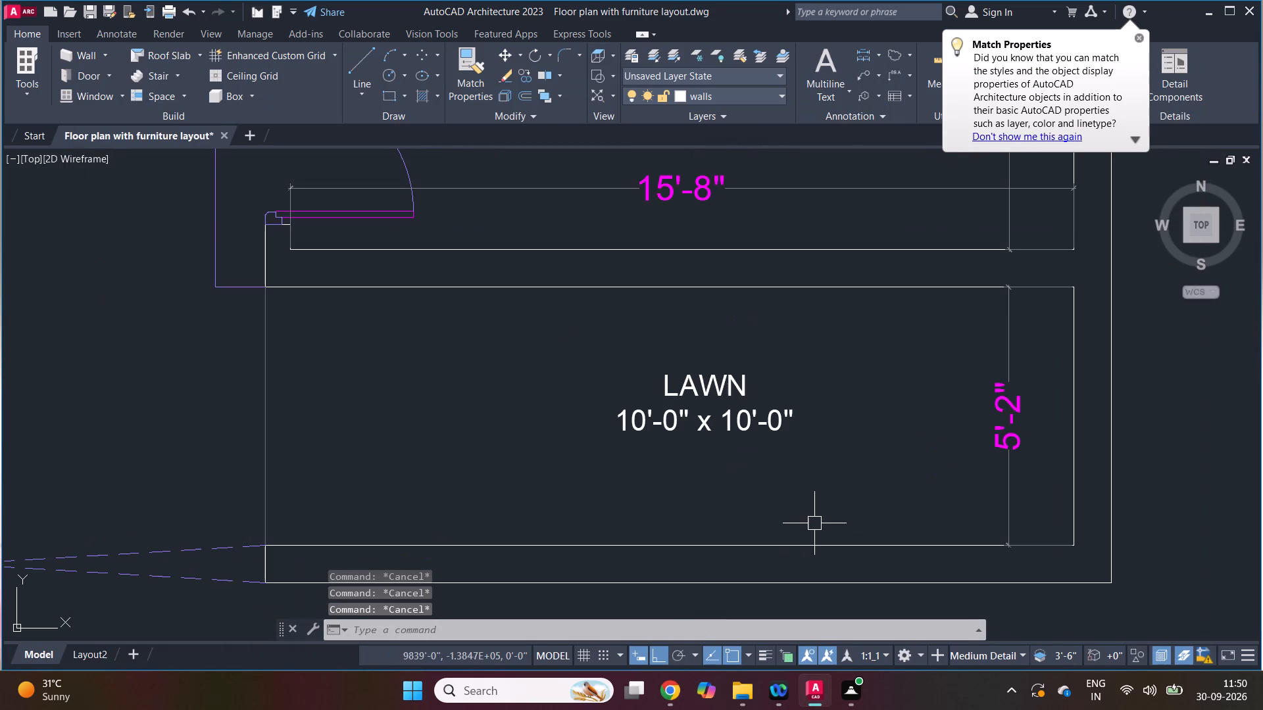
{"action": "key", "text": "d"}
{"action": "key", "text": "l"}
{"action": "key", "text": "i"}
{"action": "key", "text": "space"}
{"action": "key", "text": "space"}
{"action": "left_click", "coordinate": [795, 545]}
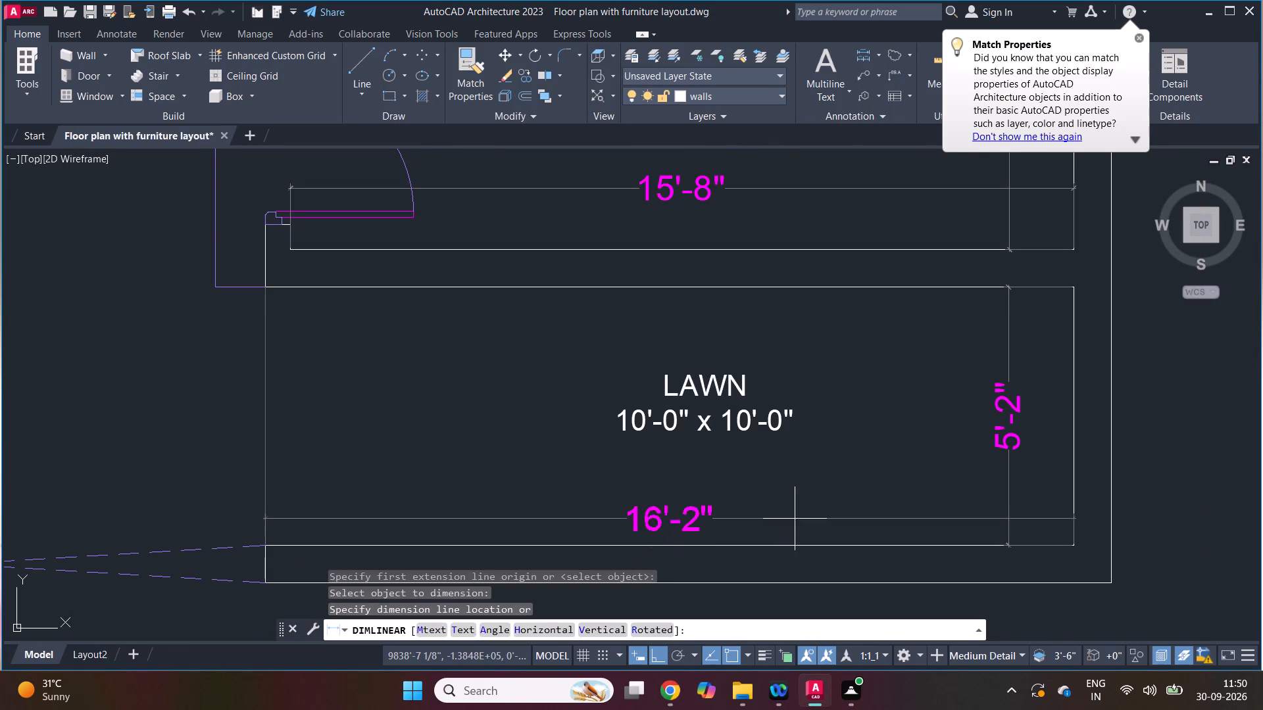
{"action": "left_click", "coordinate": [793, 513]}
{"action": "key", "text": "Escape"}
Set the size line of the LAWN label to 16'-2" x 5'-2".
{"action": "type", "text": "ED"}
{"action": "key", "text": "space"}
{"action": "left_click", "coordinate": [662, 423]}
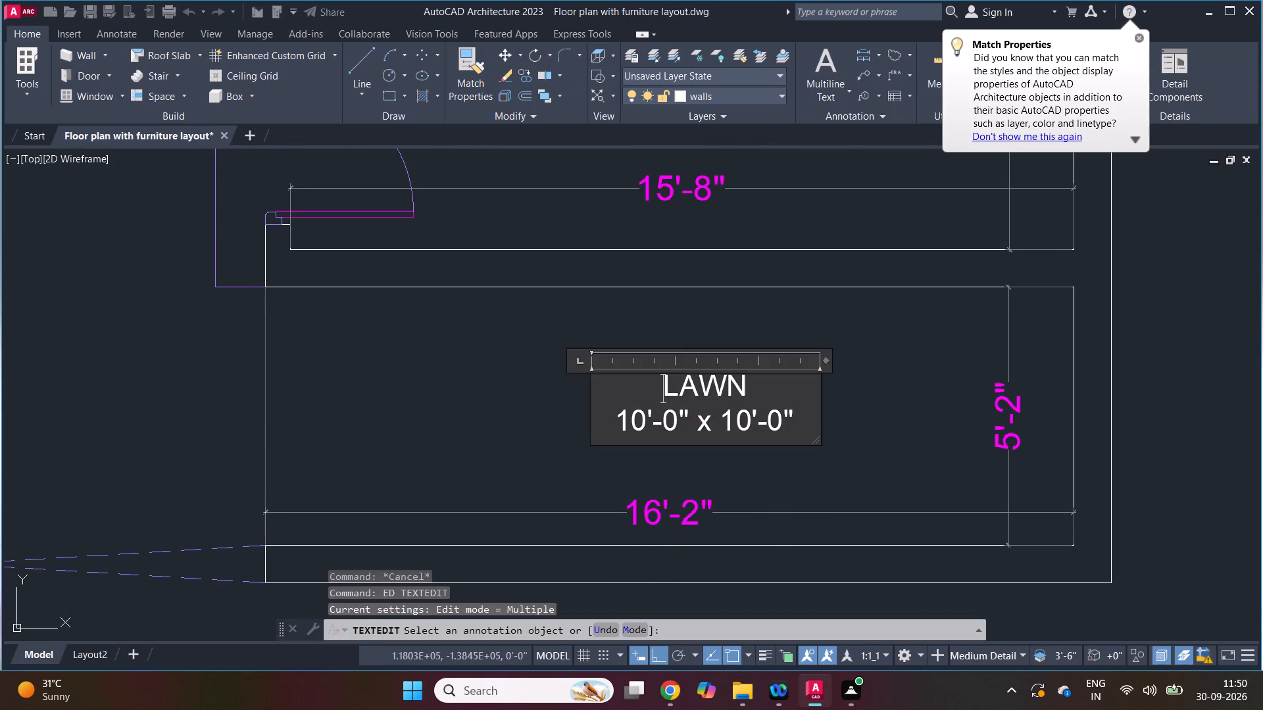
{"action": "scroll", "coordinate": [635, 426], "scroll_direction": "up", "scroll_amount": 1}
{"action": "left_click_drag", "start_coordinate": [635, 426], "coordinate": [645, 427]}
{"action": "key", "text": "6"}
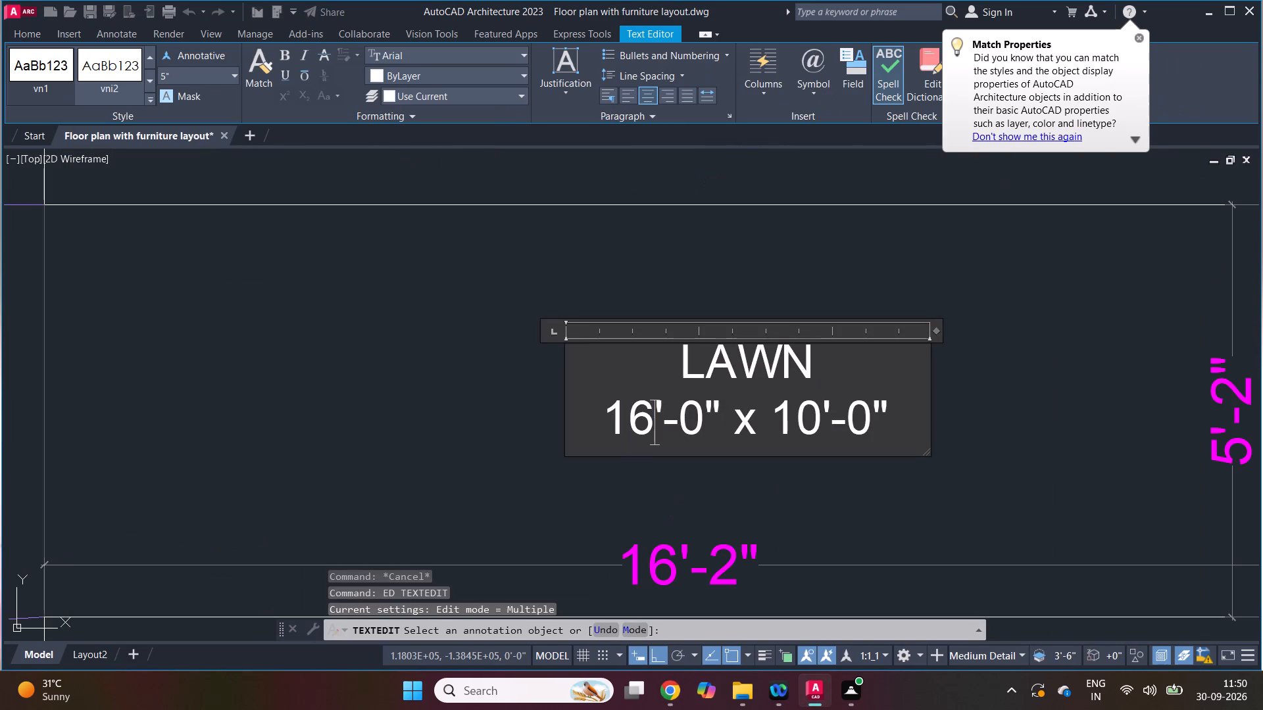
{"action": "left_click_drag", "start_coordinate": [689, 417], "coordinate": [696, 416]}
{"action": "key", "text": "2"}
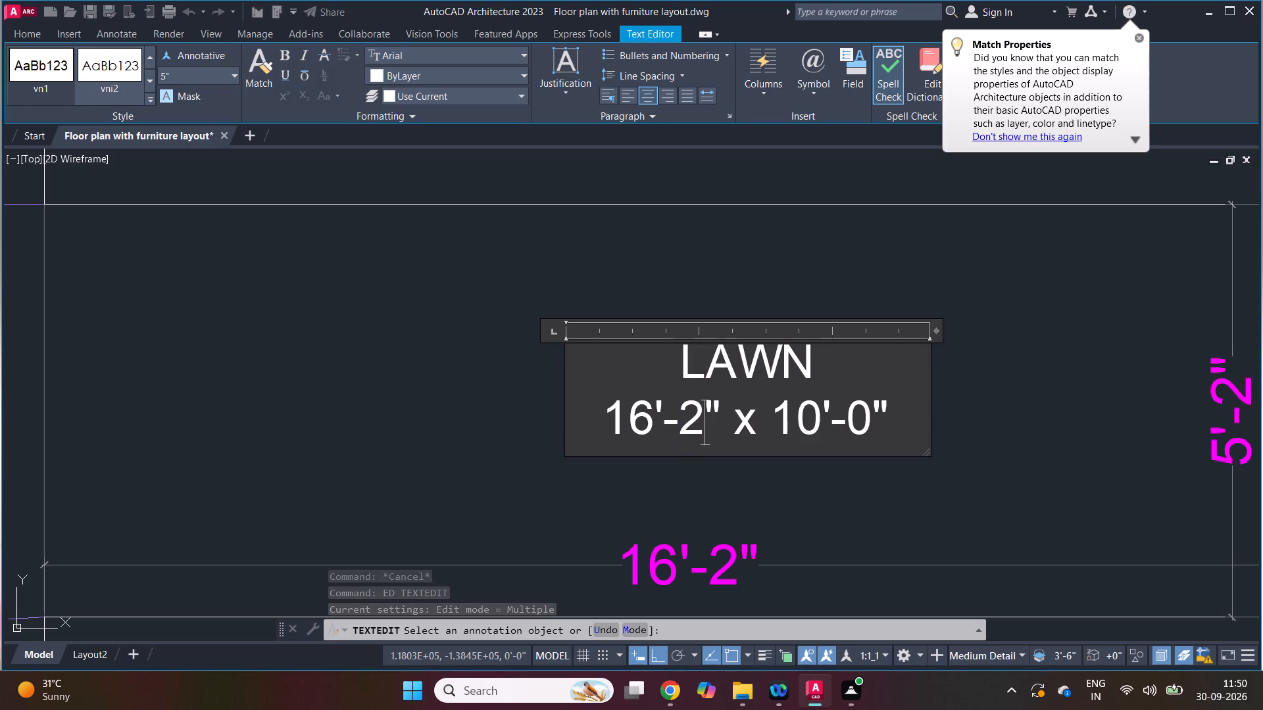
{"action": "left_click_drag", "start_coordinate": [780, 414], "coordinate": [814, 415]}
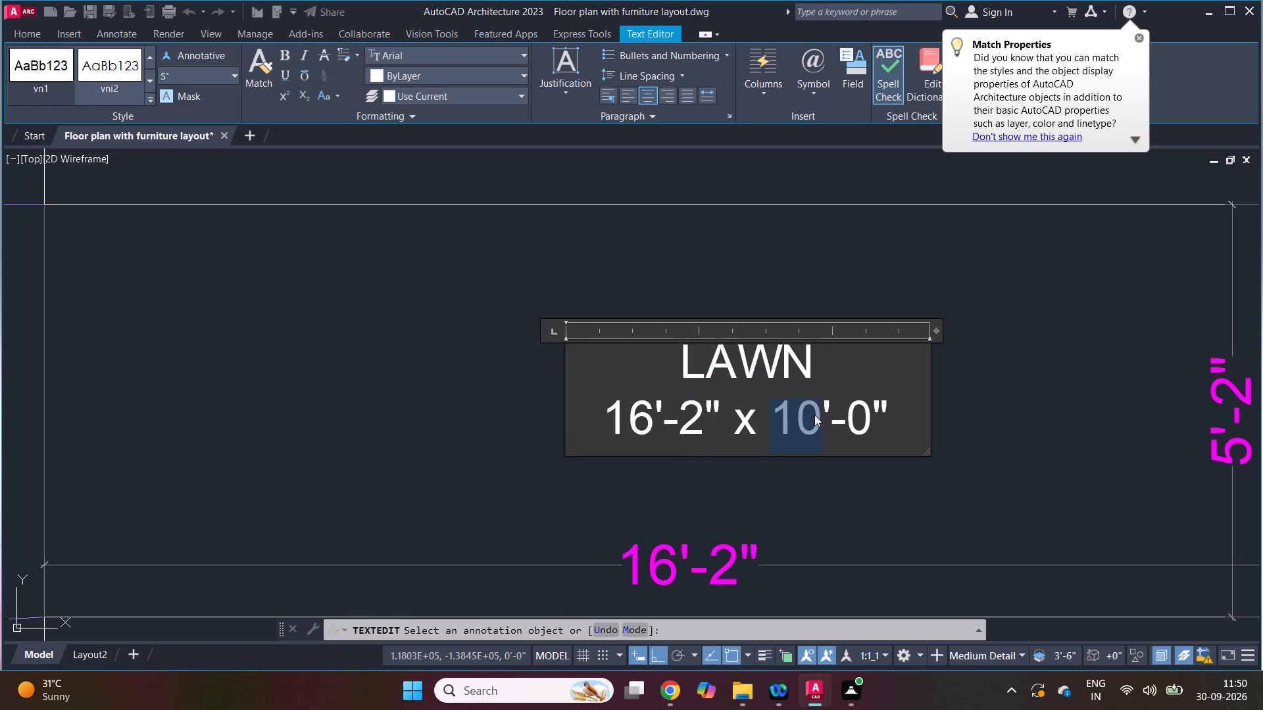
{"action": "key", "text": "5"}
{"action": "left_click_drag", "start_coordinate": [843, 415], "coordinate": [853, 418]}
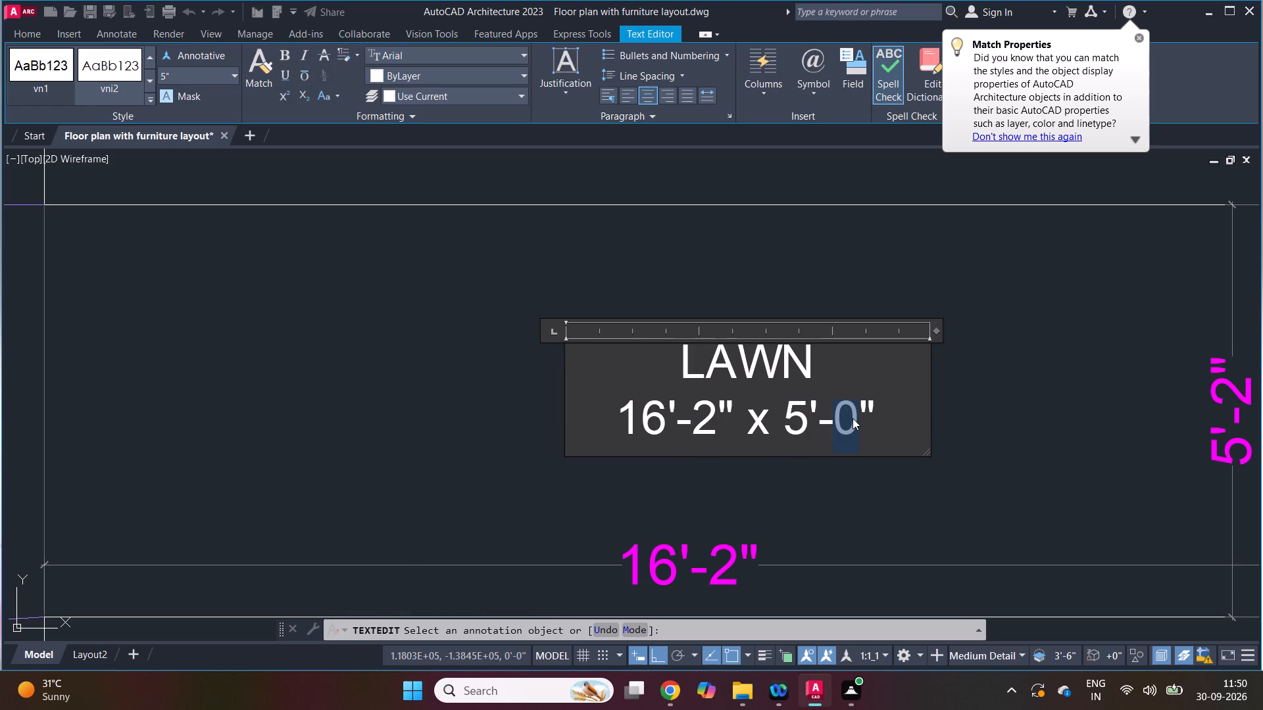
{"action": "key", "text": "2"}
{"action": "left_click", "coordinate": [823, 511]}
{"action": "key", "text": "Escape"}
{"action": "scroll", "coordinate": [738, 488], "scroll_direction": "down", "scroll_amount": 2}
{"action": "key", "text": "Escape"}
Erase the lawn's width and depth dimensions.
{"action": "key", "text": "e"}
{"action": "scroll", "coordinate": [954, 531], "scroll_direction": "up", "scroll_amount": 1}
{"action": "key", "text": "space"}
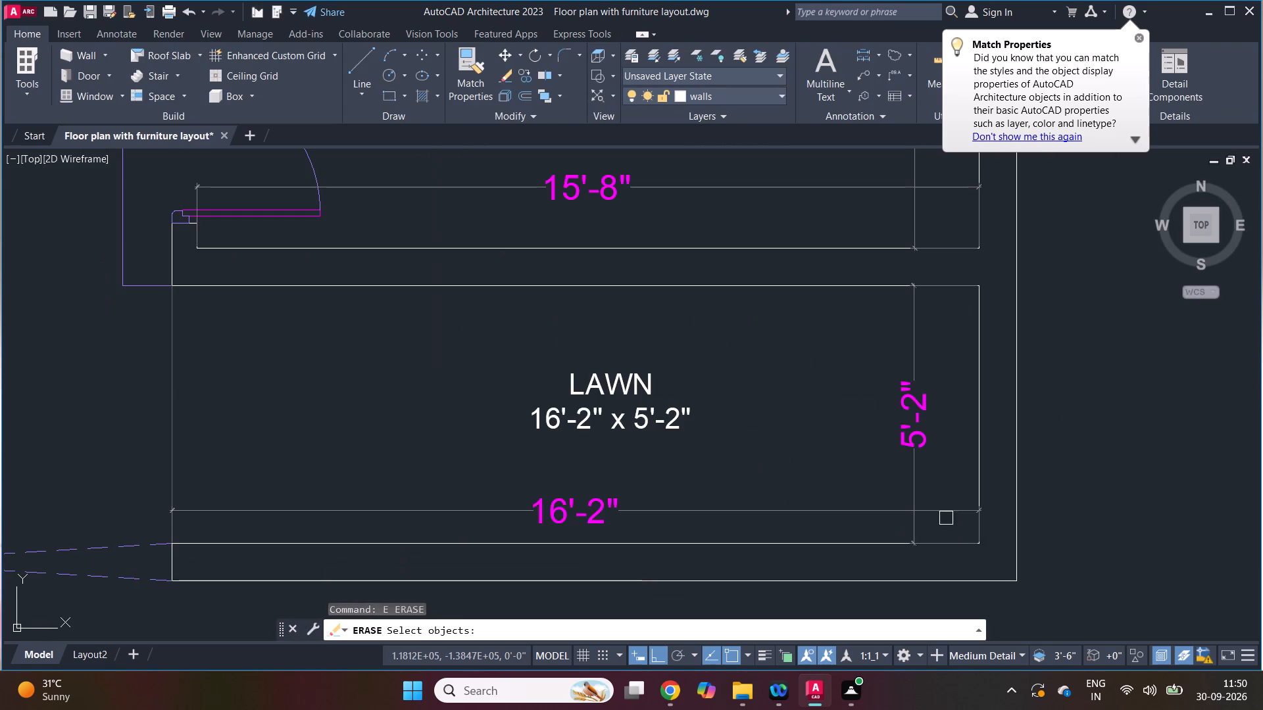
{"action": "left_click_drag", "start_coordinate": [942, 517], "coordinate": [921, 514]}
{"action": "key", "text": "space"}
{"action": "key", "text": "space"}
{"action": "left_click", "coordinate": [916, 442]}
{"action": "key", "text": "space"}
{"action": "scroll", "coordinate": [809, 522], "scroll_direction": "down", "scroll_amount": 1}
{"action": "key", "text": "Escape"}
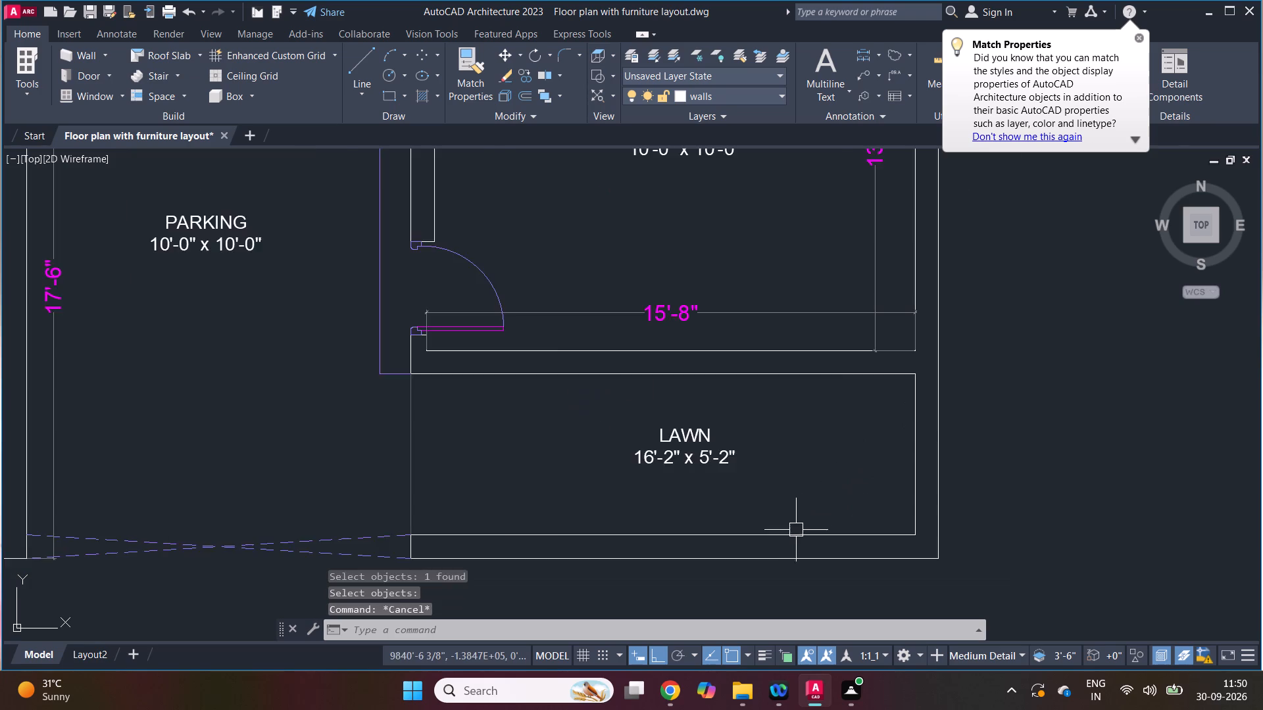
{"action": "scroll", "coordinate": [785, 532], "scroll_direction": "down", "scroll_amount": 1}
{"action": "key", "text": "Escape"}
{"action": "key", "text": "Escape"}
{"action": "scroll", "coordinate": [770, 535], "scroll_direction": "down", "scroll_amount": 1}
{"action": "key", "text": "Escape"}
{"action": "key", "text": "Escape"}
Set the size line of the Living label to 15'-8" x 13'-7", matching the room's dimensions.
{"action": "scroll", "coordinate": [718, 374], "scroll_direction": "up", "scroll_amount": 2}
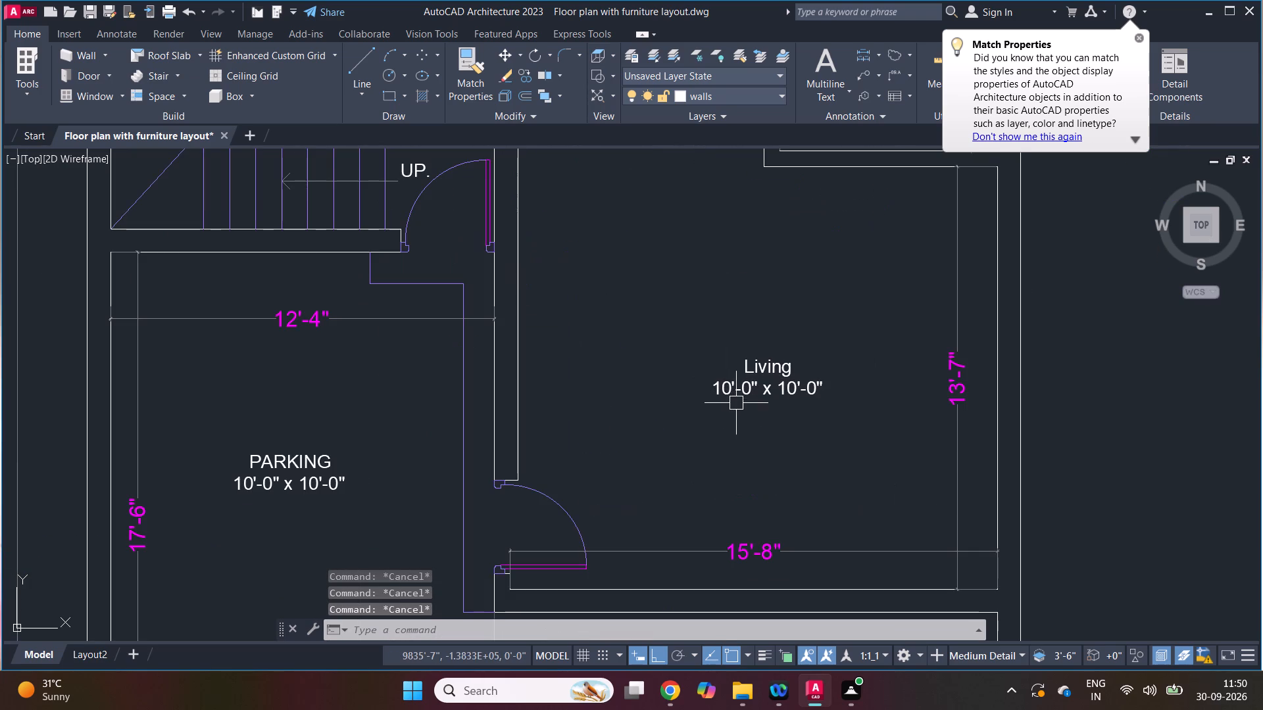
{"action": "key", "text": "Escape"}
{"action": "key", "text": "Escape"}
{"action": "key", "text": "e"}
{"action": "key", "text": "d"}
{"action": "key", "text": "space"}
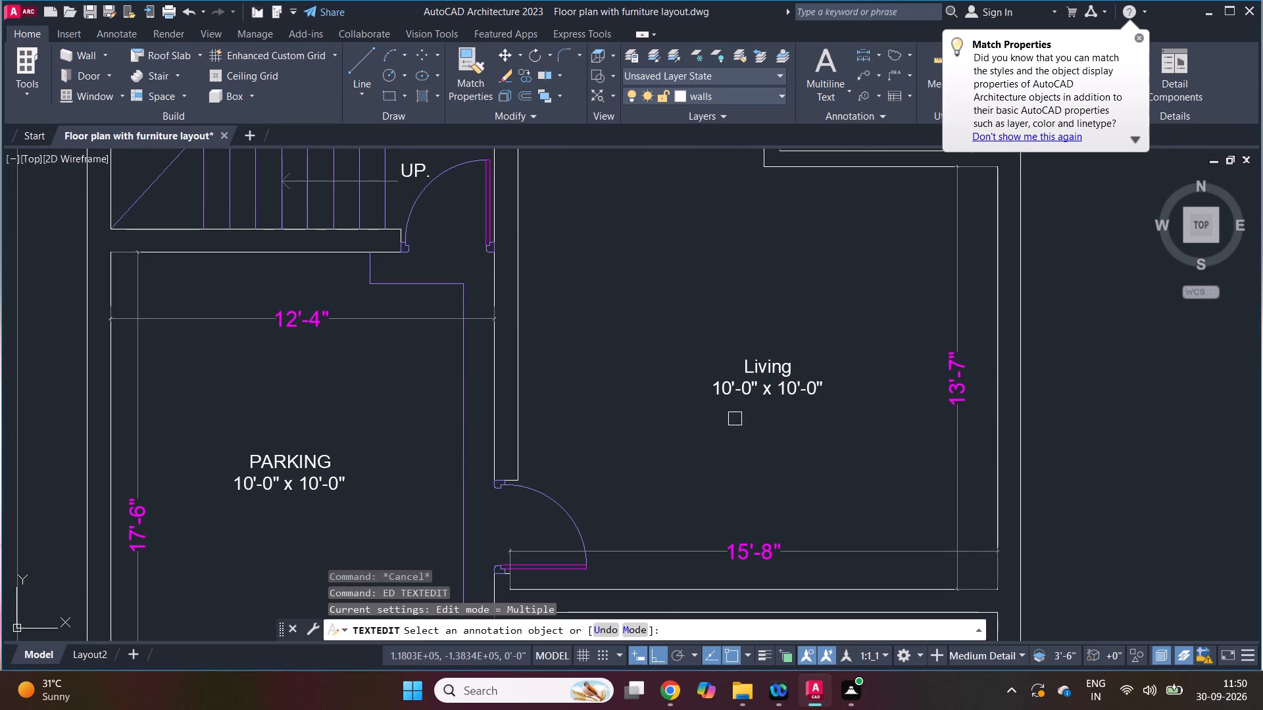
{"action": "left_click", "coordinate": [759, 392]}
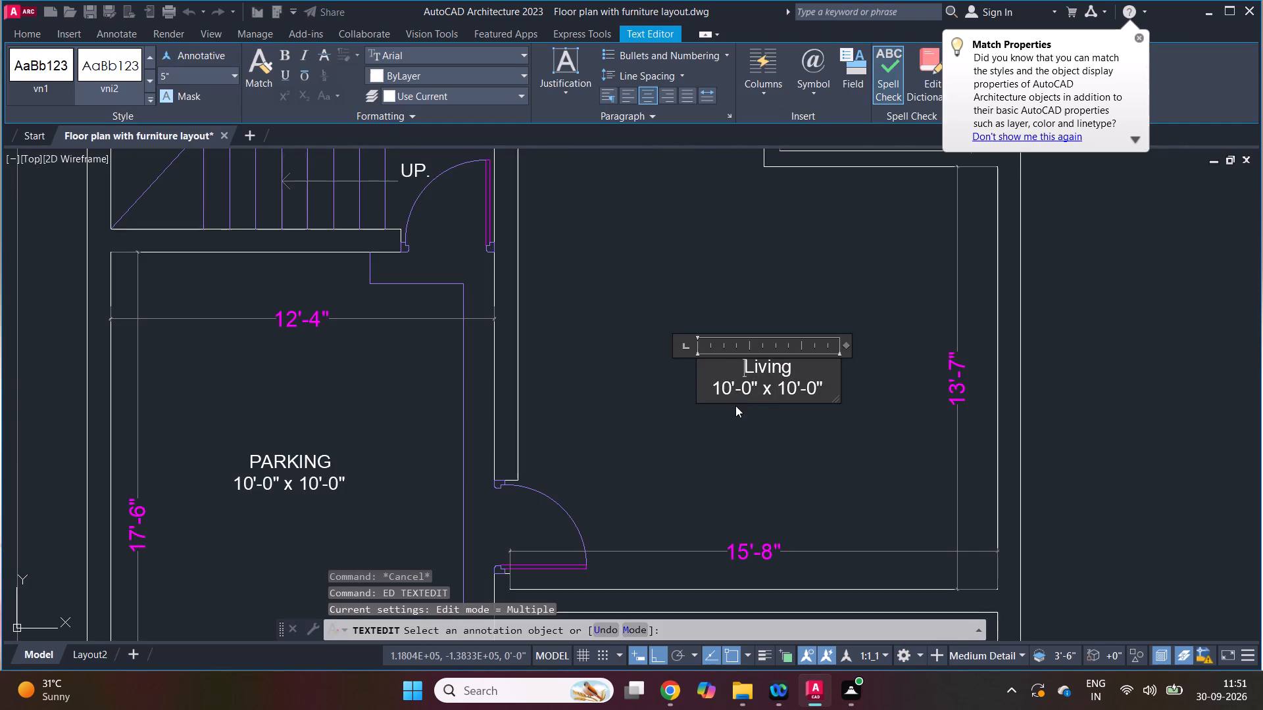
{"action": "scroll", "coordinate": [723, 389], "scroll_direction": "up", "scroll_amount": 2}
{"action": "left_click_drag", "start_coordinate": [722, 379], "coordinate": [737, 385]}
{"action": "key", "text": "5"}
{"action": "left_click_drag", "start_coordinate": [780, 390], "coordinate": [787, 390]}
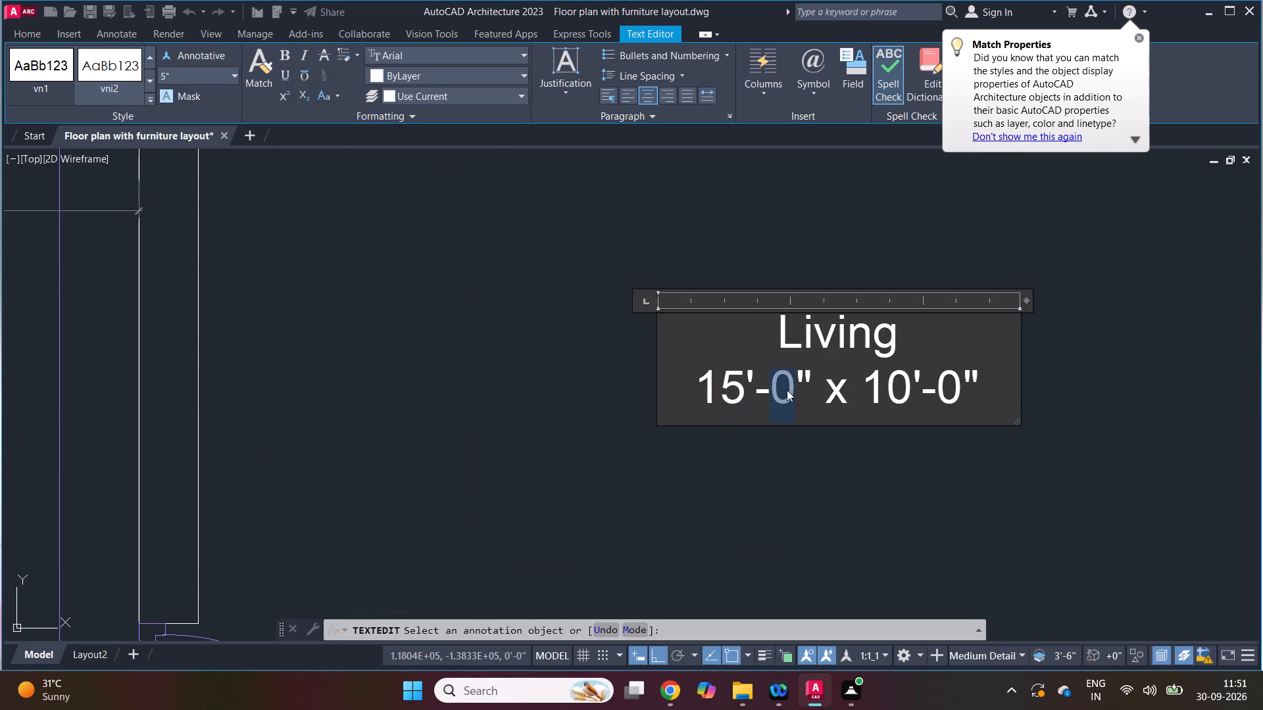
{"action": "key", "text": "8"}
{"action": "scroll", "coordinate": [672, 385], "scroll_direction": "down", "scroll_amount": 2}
{"action": "scroll", "coordinate": [789, 389], "scroll_direction": "up", "scroll_amount": 1}
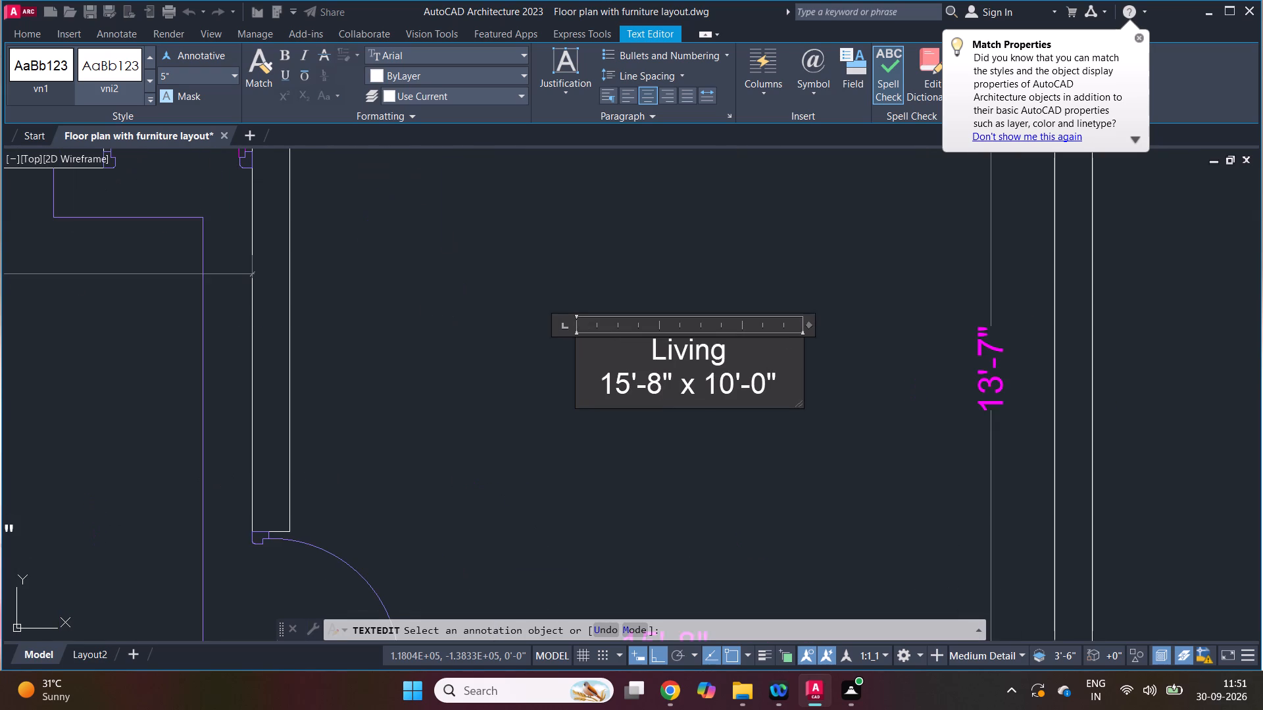
{"action": "scroll", "coordinate": [731, 381], "scroll_direction": "up", "scroll_amount": 2}
{"action": "left_click_drag", "start_coordinate": [729, 383], "coordinate": [703, 390]}
{"action": "key", "text": "3"}
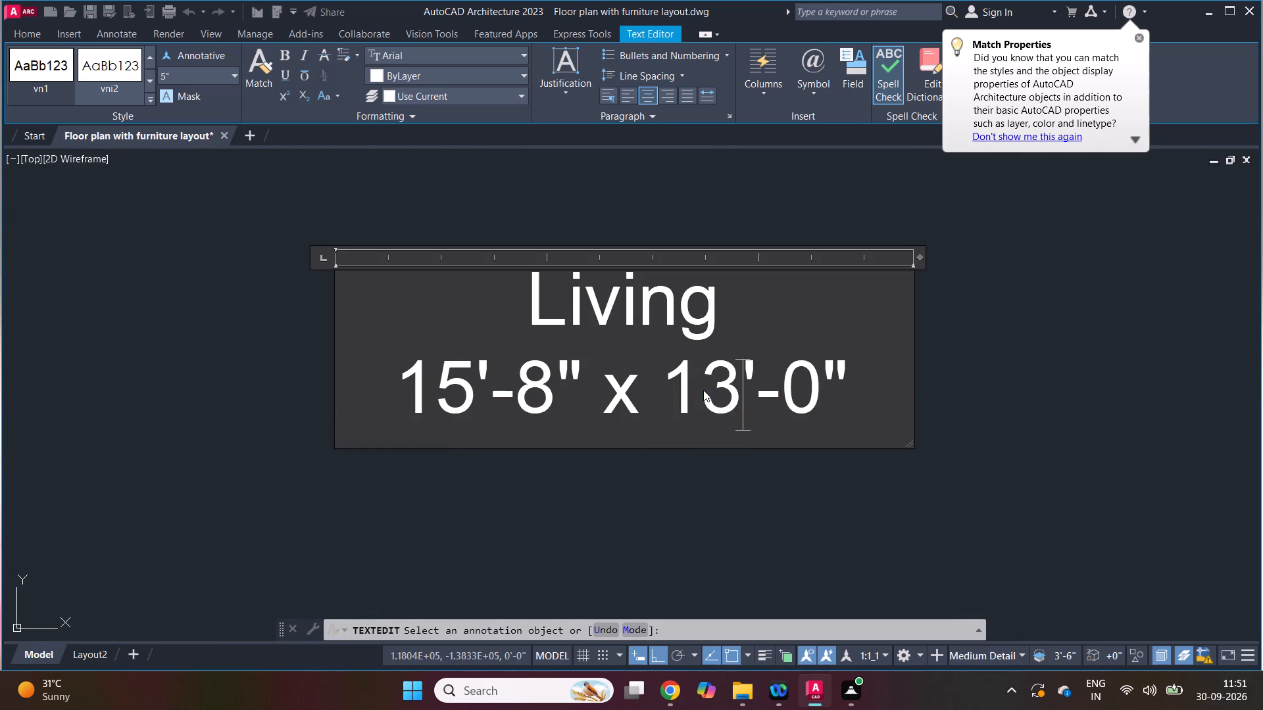
{"action": "scroll", "coordinate": [686, 402], "scroll_direction": "down", "scroll_amount": 2}
{"action": "scroll", "coordinate": [724, 394], "scroll_direction": "up", "scroll_amount": 2}
{"action": "left_click_drag", "start_coordinate": [741, 391], "coordinate": [728, 398]}
{"action": "key", "text": "7"}
{"action": "left_click_drag", "start_coordinate": [745, 469], "coordinate": [745, 477]}
{"action": "scroll", "coordinate": [669, 394], "scroll_direction": "down", "scroll_amount": 3}
{"action": "key", "text": "Escape"}
Erase the living room's vertical and horizontal dimensions.
{"action": "key", "text": "e"}
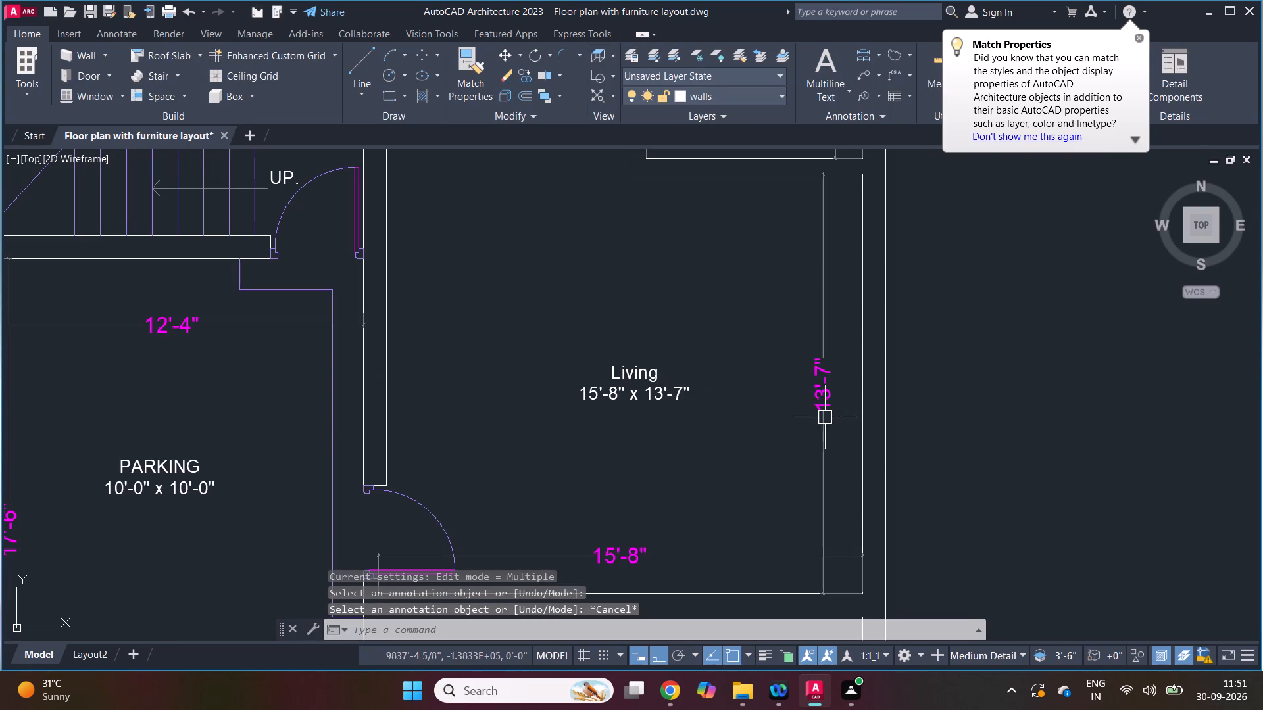
{"action": "key", "text": "space"}
{"action": "left_click", "coordinate": [820, 402]}
{"action": "key", "text": "space"}
{"action": "key", "text": "space"}
{"action": "left_click", "coordinate": [630, 556]}
{"action": "key", "text": "space"}
{"action": "scroll", "coordinate": [832, 428], "scroll_direction": "down", "scroll_amount": 3}
{"action": "key", "text": "Escape"}
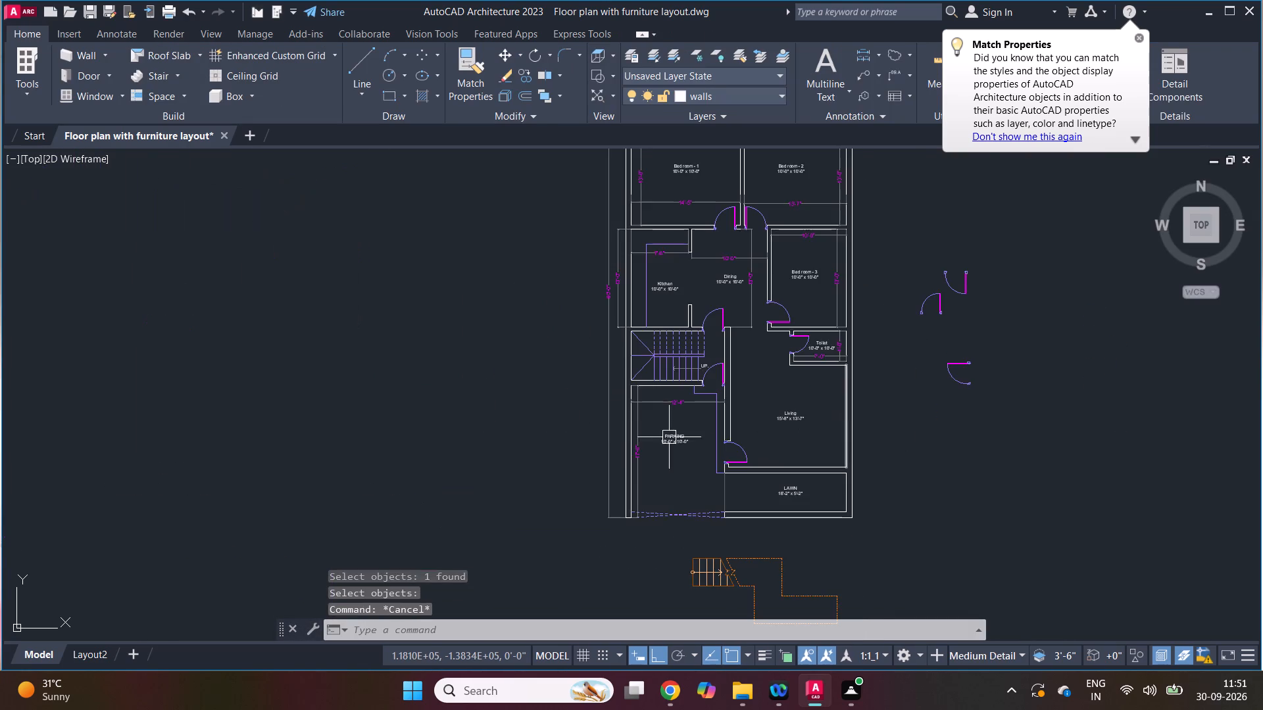
{"action": "key", "text": "Escape"}
Set the size line of the PARKING label to 12'-4" x 17'-6", matching the area's dimensions.
{"action": "scroll", "coordinate": [652, 448], "scroll_direction": "up", "scroll_amount": 4}
{"action": "type", "text": "ED"}
{"action": "key", "text": "space"}
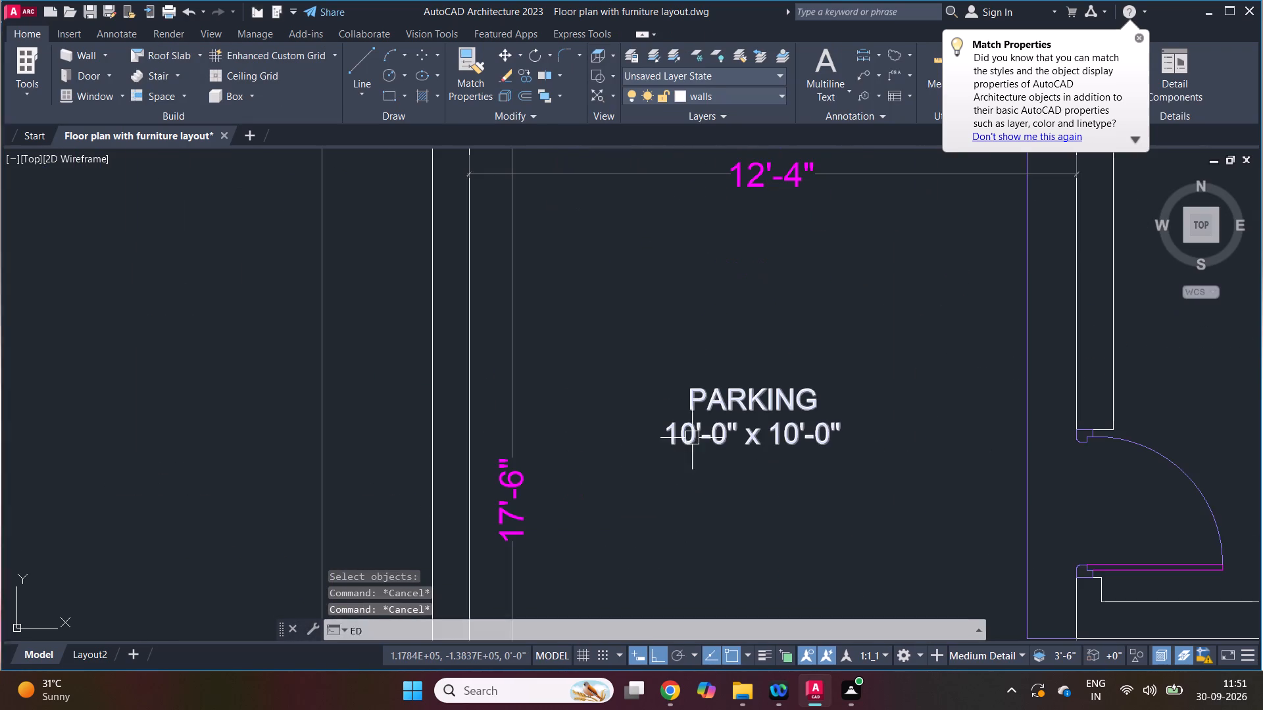
{"action": "left_click", "coordinate": [745, 395]}
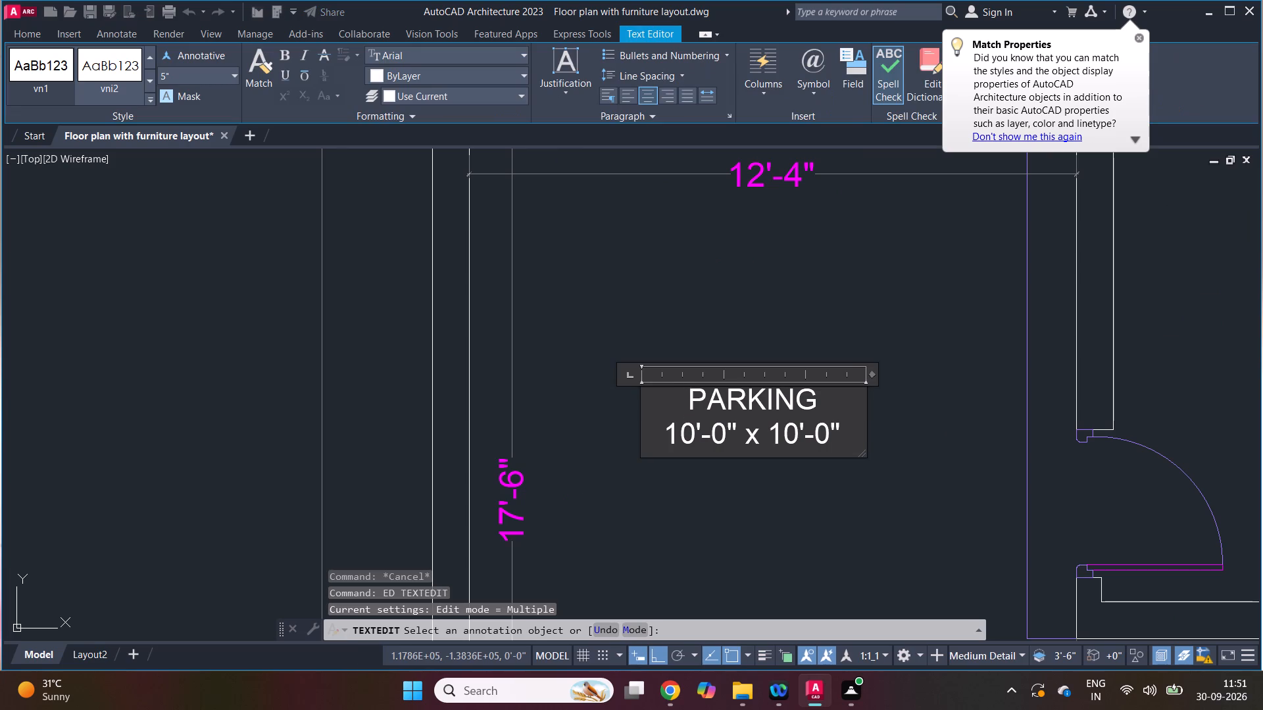
{"action": "scroll", "coordinate": [687, 447], "scroll_direction": "up", "scroll_amount": 1}
{"action": "left_click_drag", "start_coordinate": [691, 427], "coordinate": [685, 429]}
{"action": "key", "text": "2"}
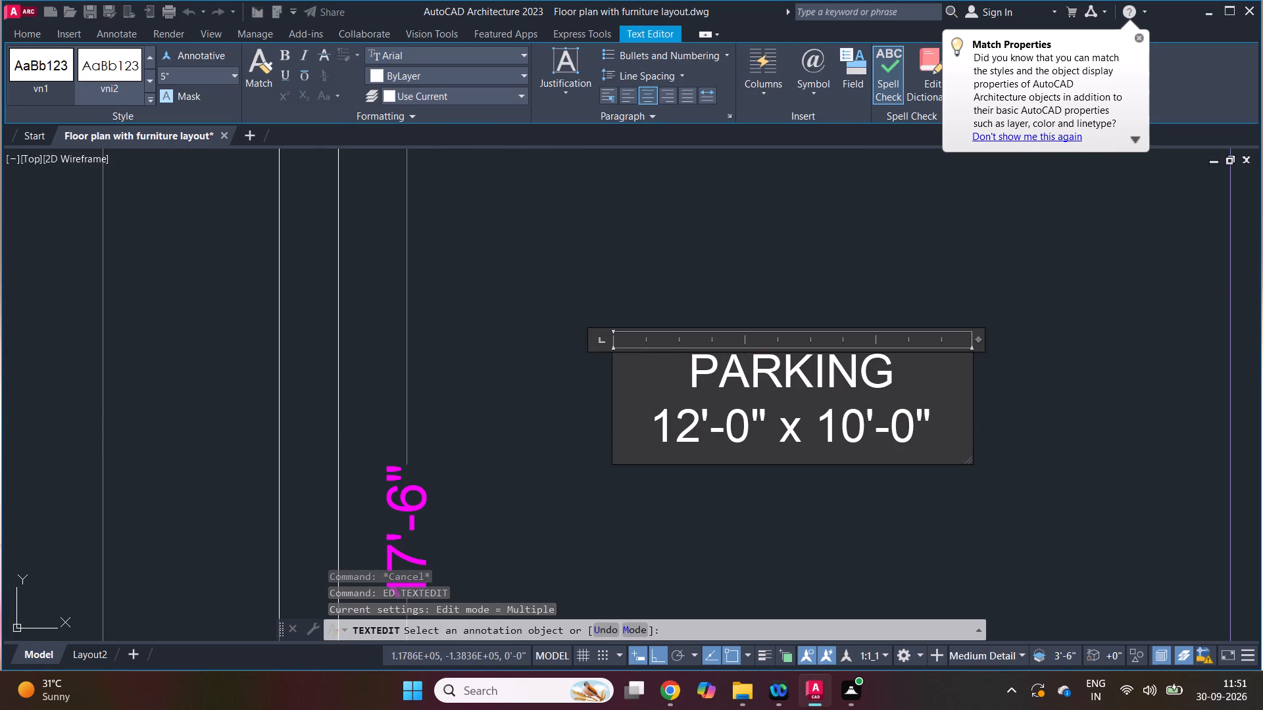
{"action": "left_click_drag", "start_coordinate": [730, 428], "coordinate": [741, 429]}
{"action": "key", "text": "4"}
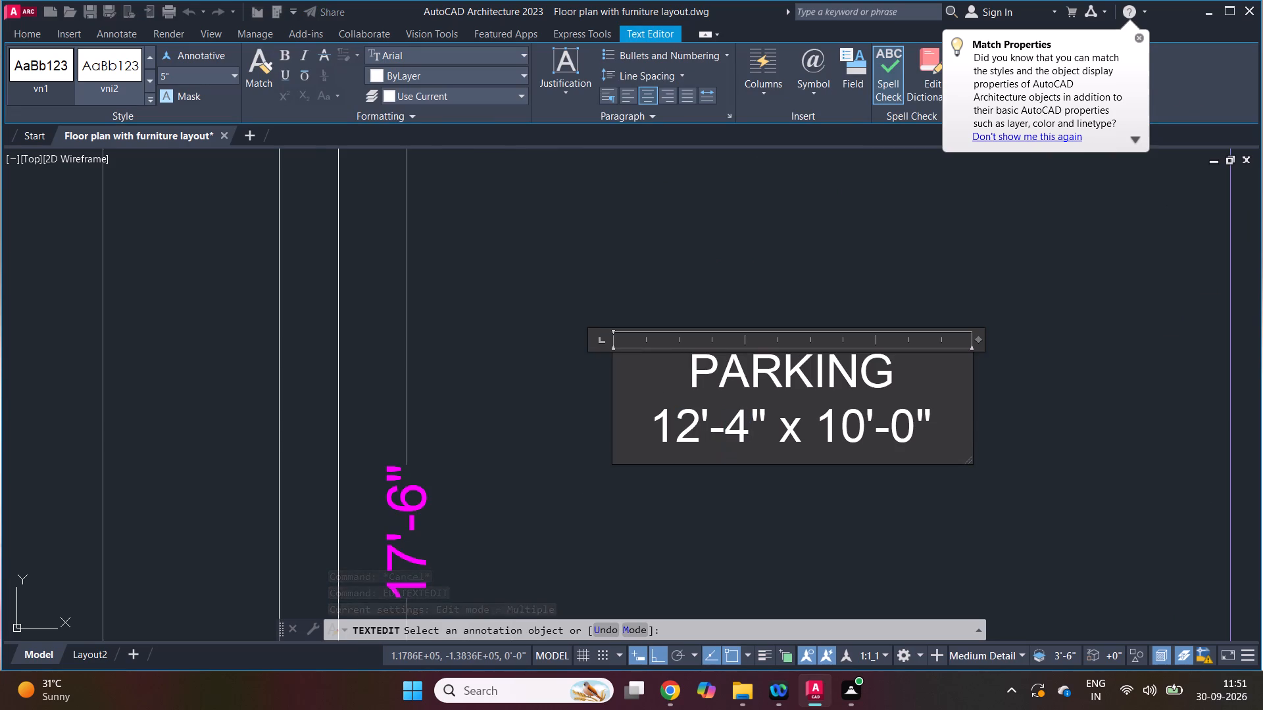
{"action": "left_click_drag", "start_coordinate": [853, 422], "coordinate": [860, 421]}
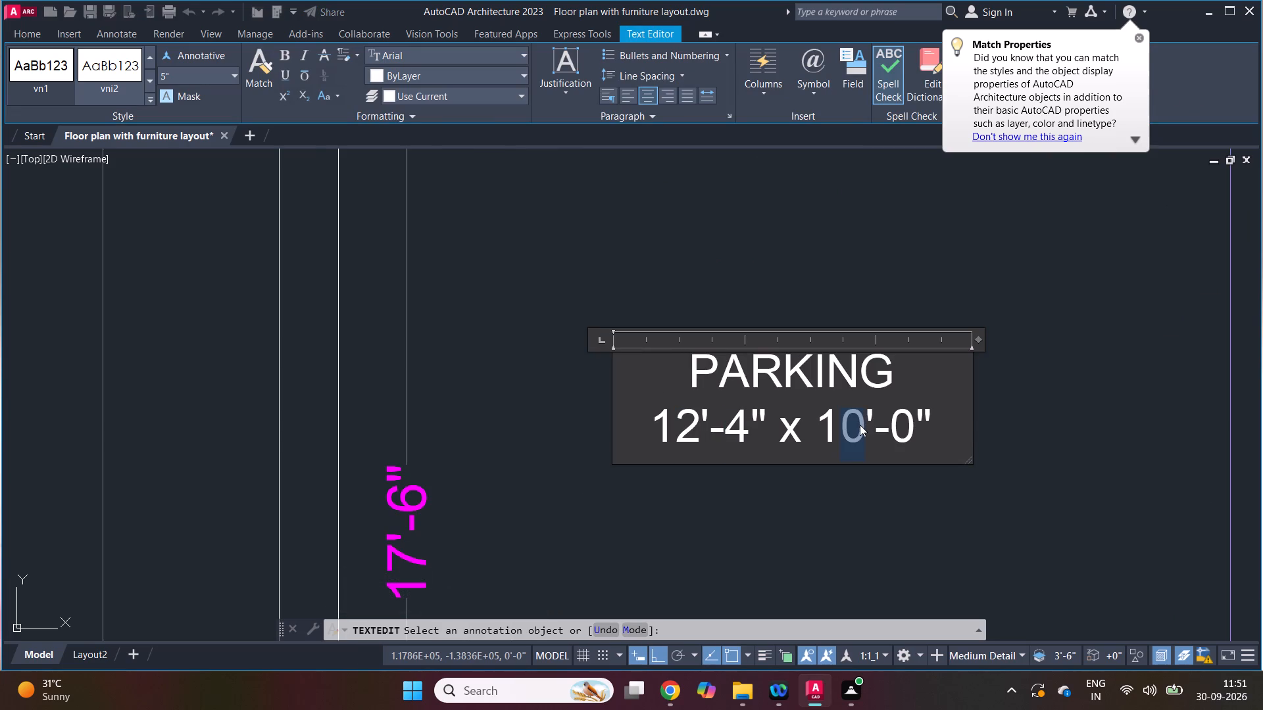
{"action": "key", "text": "7"}
{"action": "left_click_drag", "start_coordinate": [906, 417], "coordinate": [893, 429]}
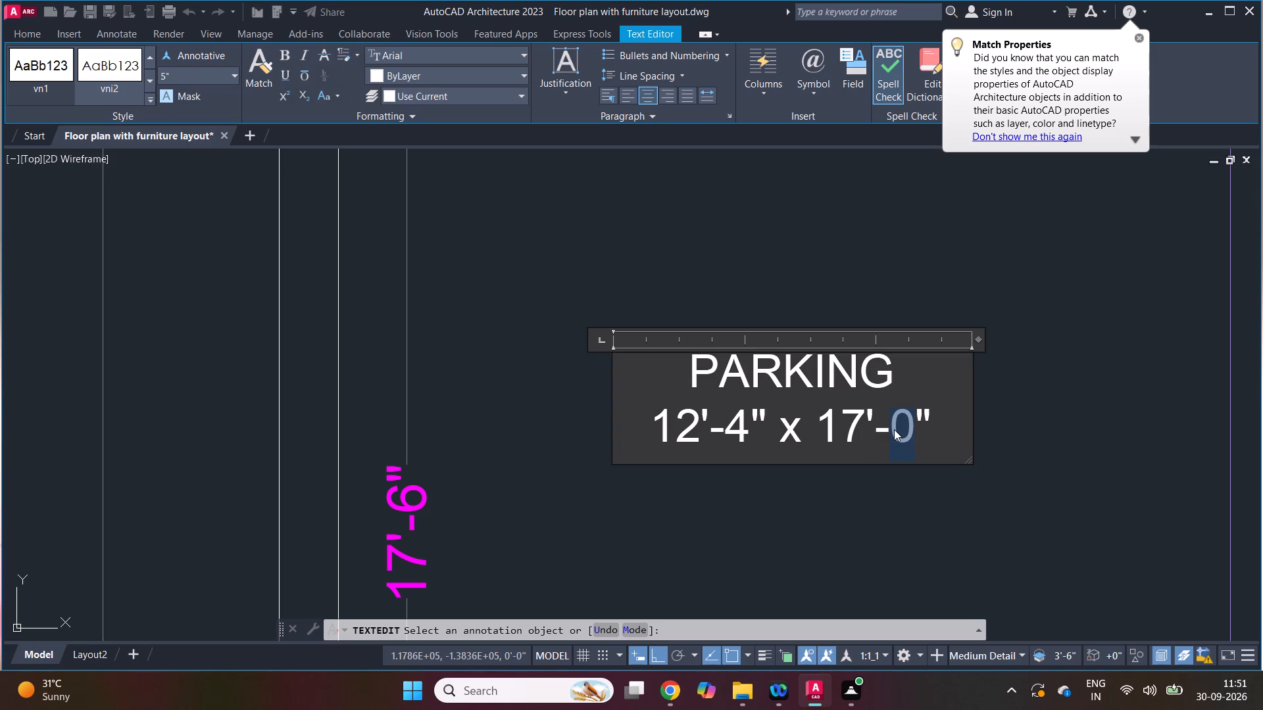
{"action": "key", "text": "6"}
{"action": "left_click", "coordinate": [872, 517]}
{"action": "key", "text": "Escape"}
{"action": "scroll", "coordinate": [710, 471], "scroll_direction": "down", "scroll_amount": 2}
Erase the parking area's horizontal and vertical dimensions.
{"action": "key", "text": "e"}
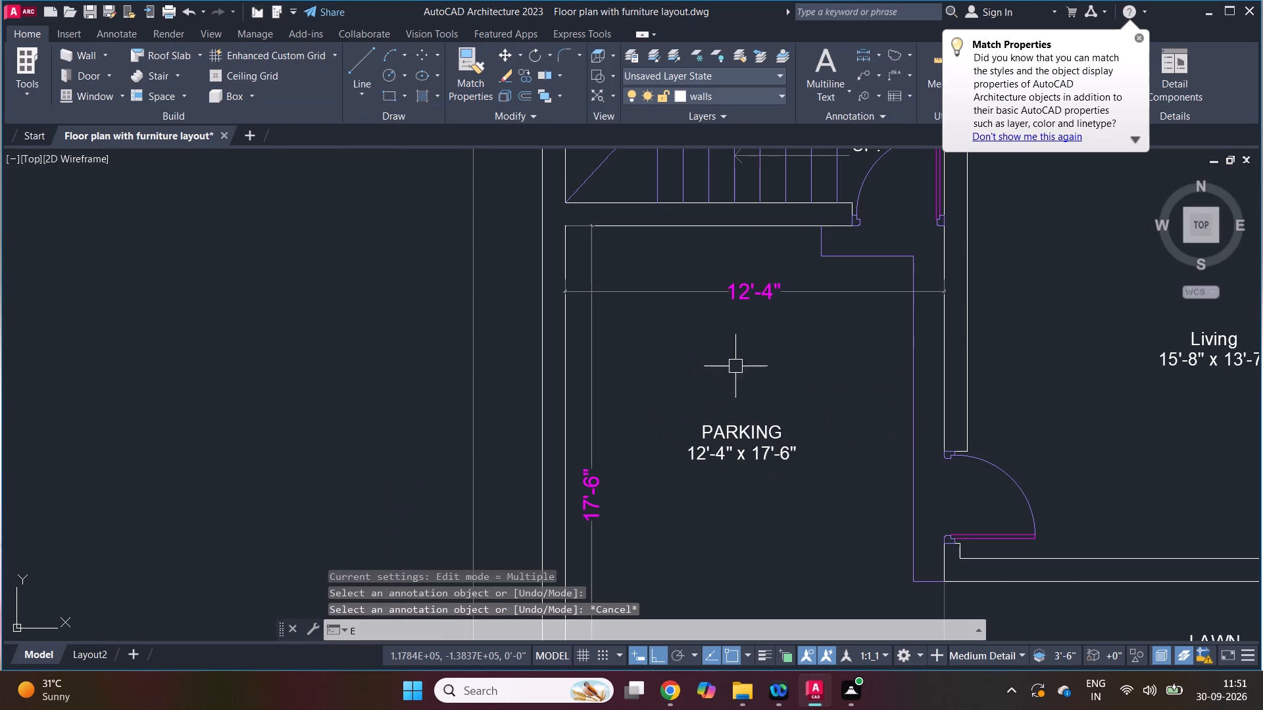
{"action": "key", "text": "space"}
{"action": "left_click", "coordinate": [776, 293]}
{"action": "key", "text": "space"}
{"action": "key", "text": "Escape"}
{"action": "scroll", "coordinate": [608, 498], "scroll_direction": "up", "scroll_amount": 1}
{"action": "key", "text": "e"}
{"action": "key", "text": "space"}
{"action": "left_click", "coordinate": [588, 512]}
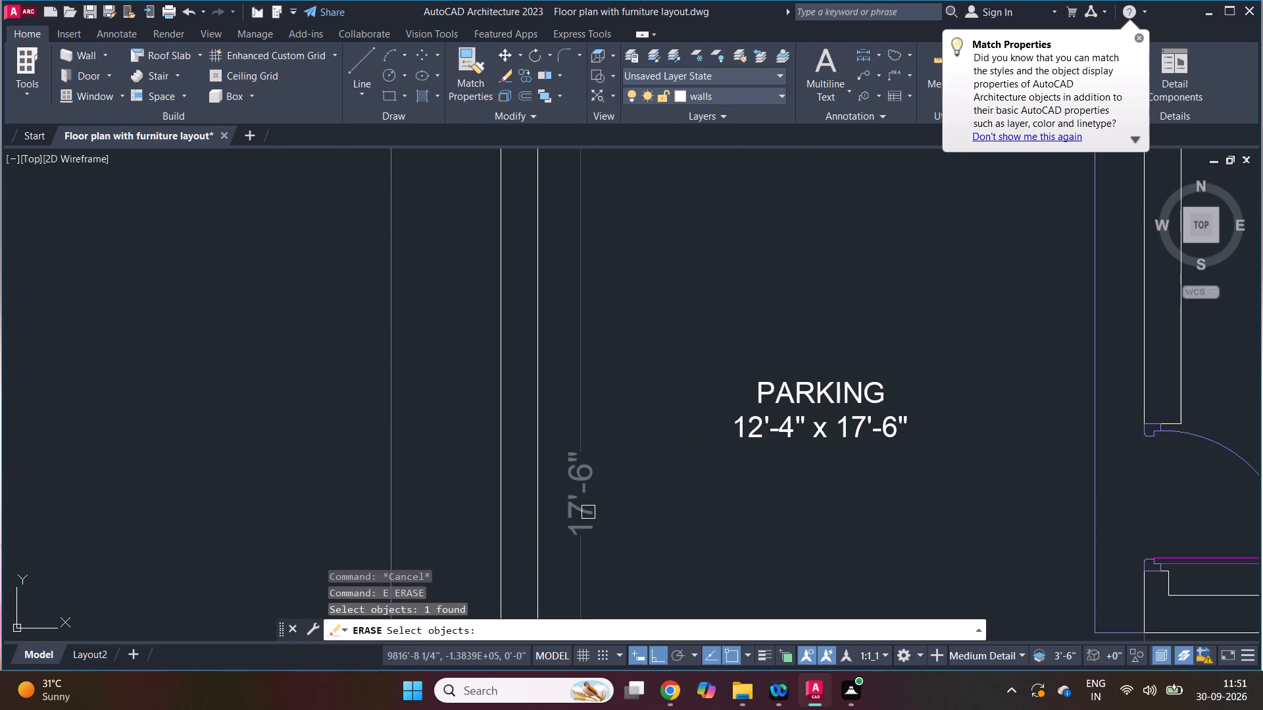
{"action": "key", "text": "space"}
{"action": "scroll", "coordinate": [655, 491], "scroll_direction": "down", "scroll_amount": 2}
{"action": "key", "text": "Escape"}
{"action": "scroll", "coordinate": [652, 497], "scroll_direction": "down", "scroll_amount": 2}
{"action": "key", "text": "Escape"}
{"action": "key", "text": "Escape"}
Set the size line of the Toilet label beside the living room to 7'-0" x 4'-0".
{"action": "scroll", "coordinate": [829, 389], "scroll_direction": "up", "scroll_amount": 3}
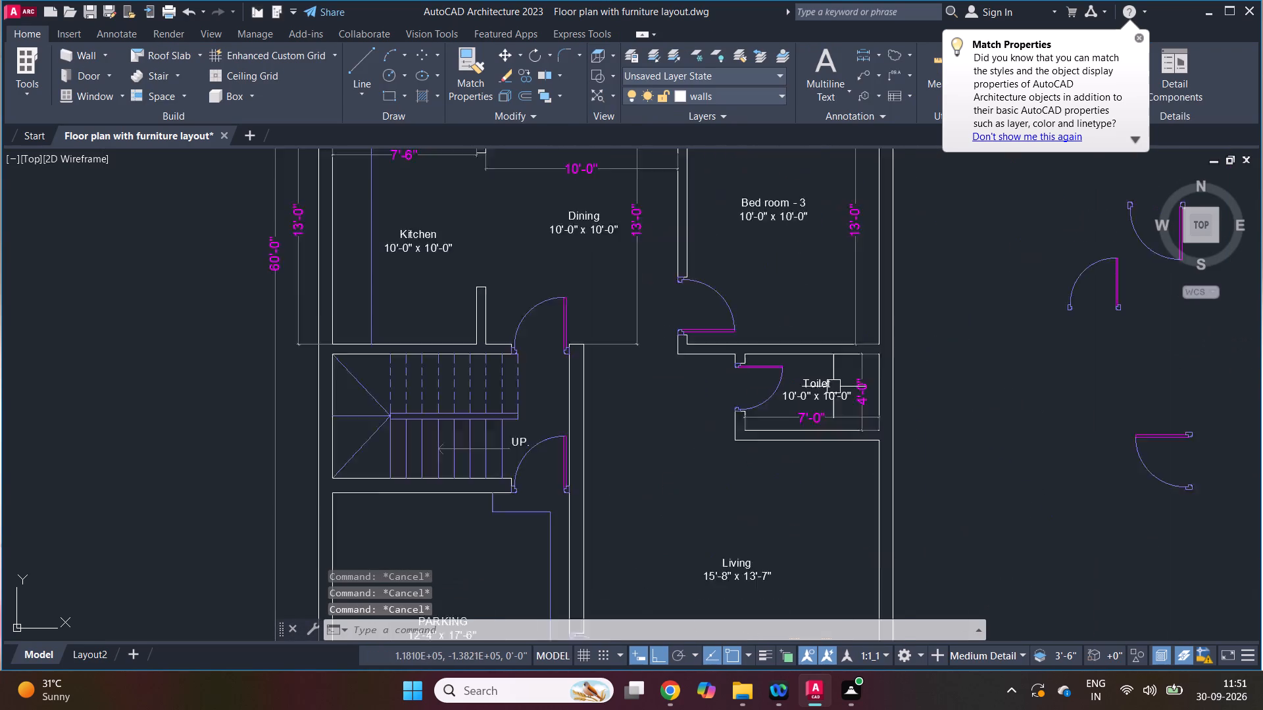
{"action": "scroll", "coordinate": [881, 363], "scroll_direction": "up", "scroll_amount": 2}
{"action": "key", "text": "Escape"}
{"action": "key", "text": "Escape"}
{"action": "key", "text": "e"}
{"action": "key", "text": "d"}
{"action": "key", "text": "space"}
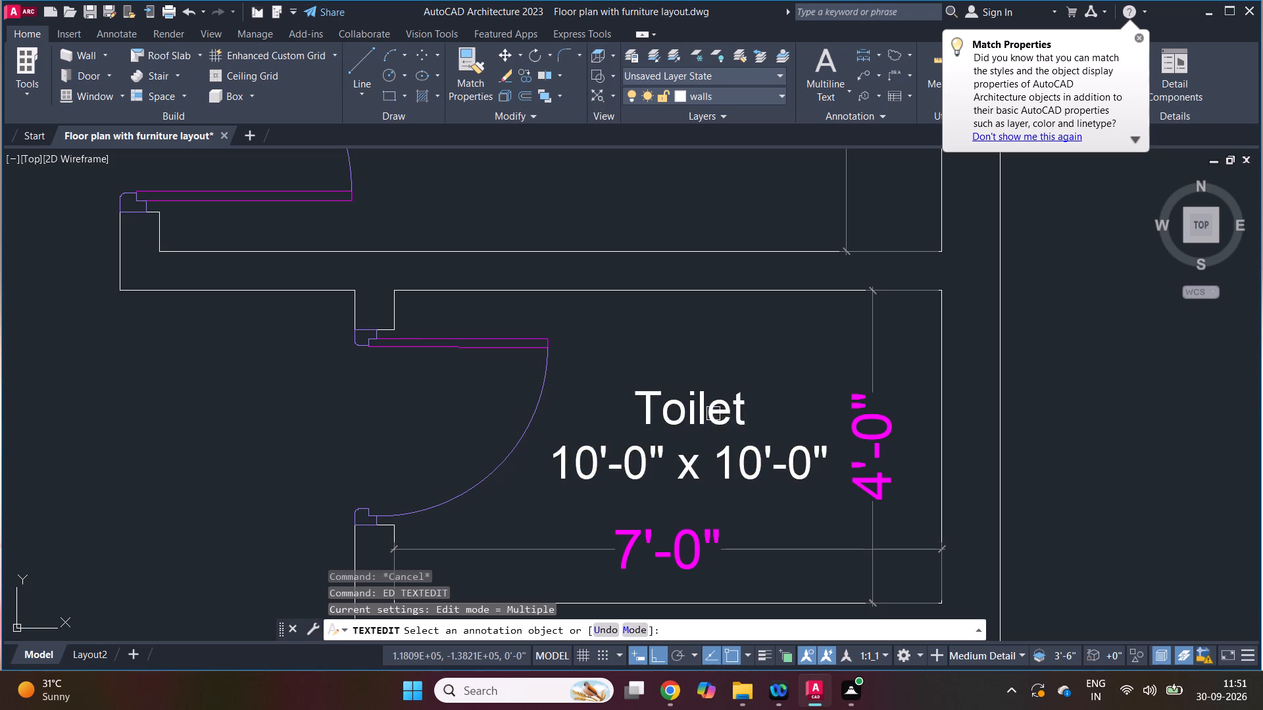
{"action": "left_click", "coordinate": [716, 409]}
{"action": "left_click_drag", "start_coordinate": [721, 467], "coordinate": [755, 472]}
{"action": "key", "text": "4"}
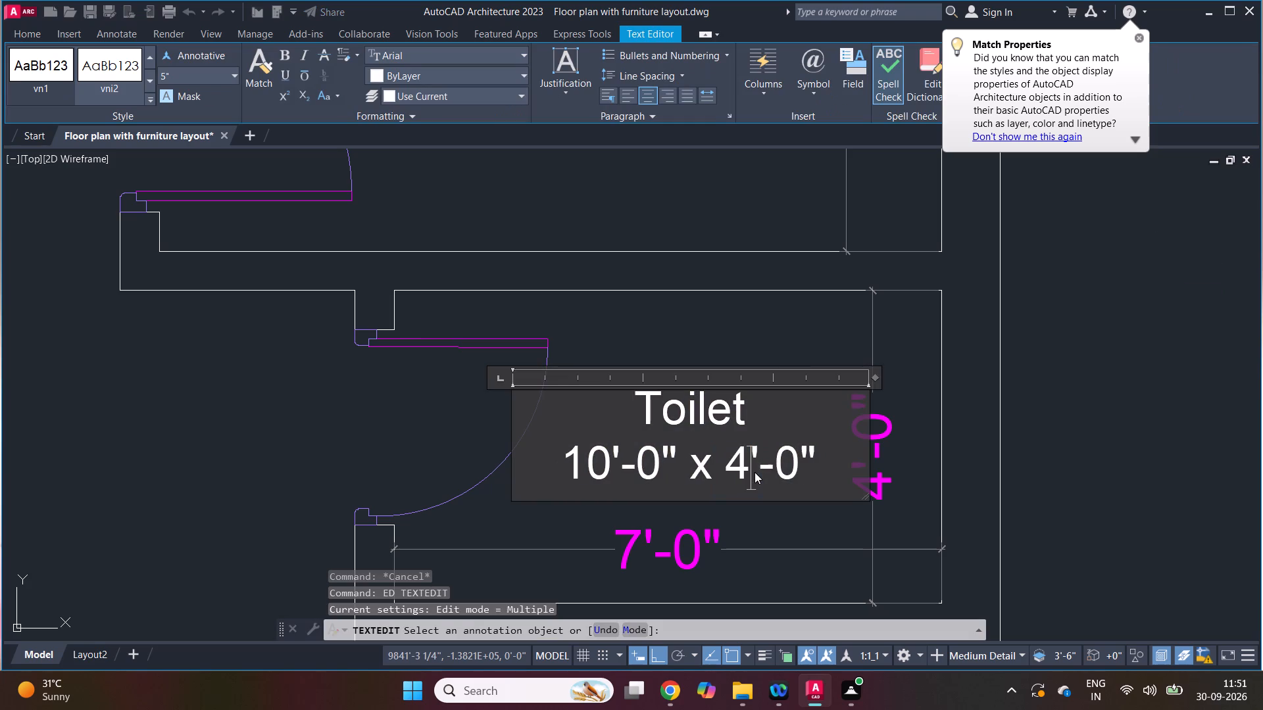
{"action": "left_click_drag", "start_coordinate": [609, 461], "coordinate": [564, 468]}
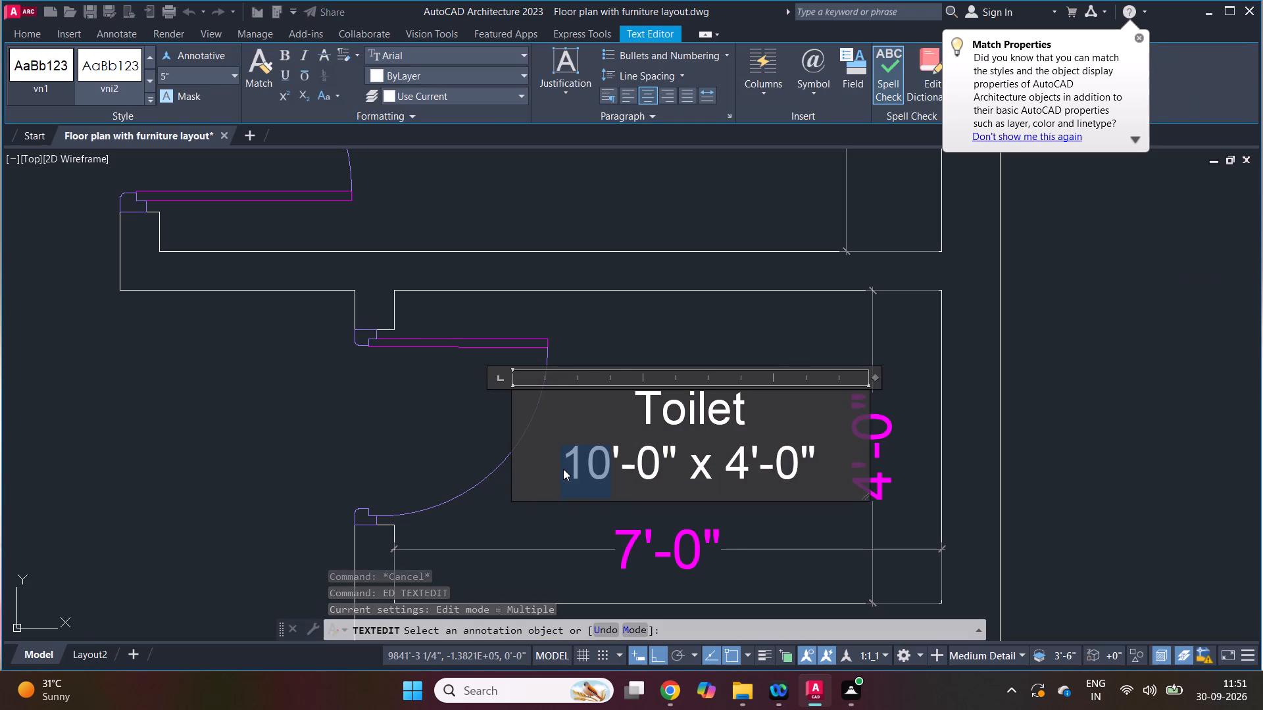
{"action": "key", "text": "7"}
{"action": "left_click", "coordinate": [802, 313]}
{"action": "key", "text": "Escape"}
Erase the toilet's vertical and horizontal dimensions.
{"action": "key", "text": "e"}
{"action": "key", "text": "space"}
{"action": "left_click", "coordinate": [873, 438]}
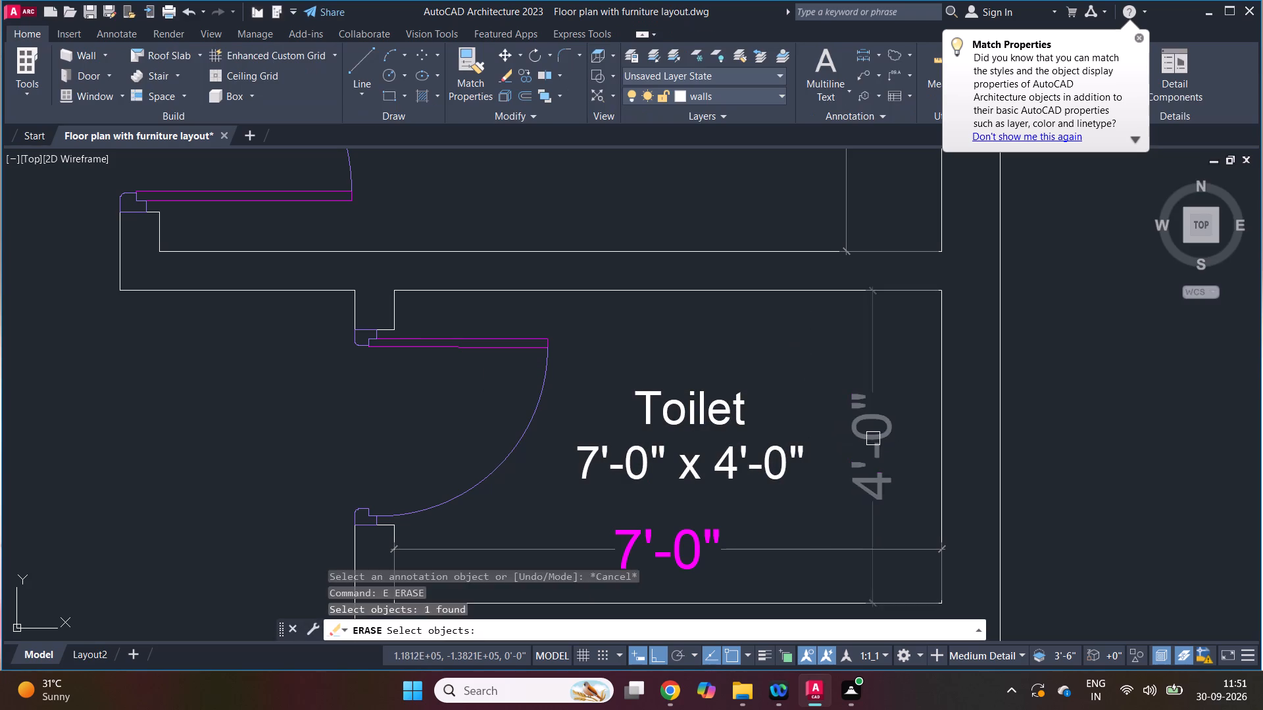
{"action": "key", "text": "space"}
{"action": "key", "text": "space"}
{"action": "left_click", "coordinate": [798, 555]}
{"action": "key", "text": "space"}
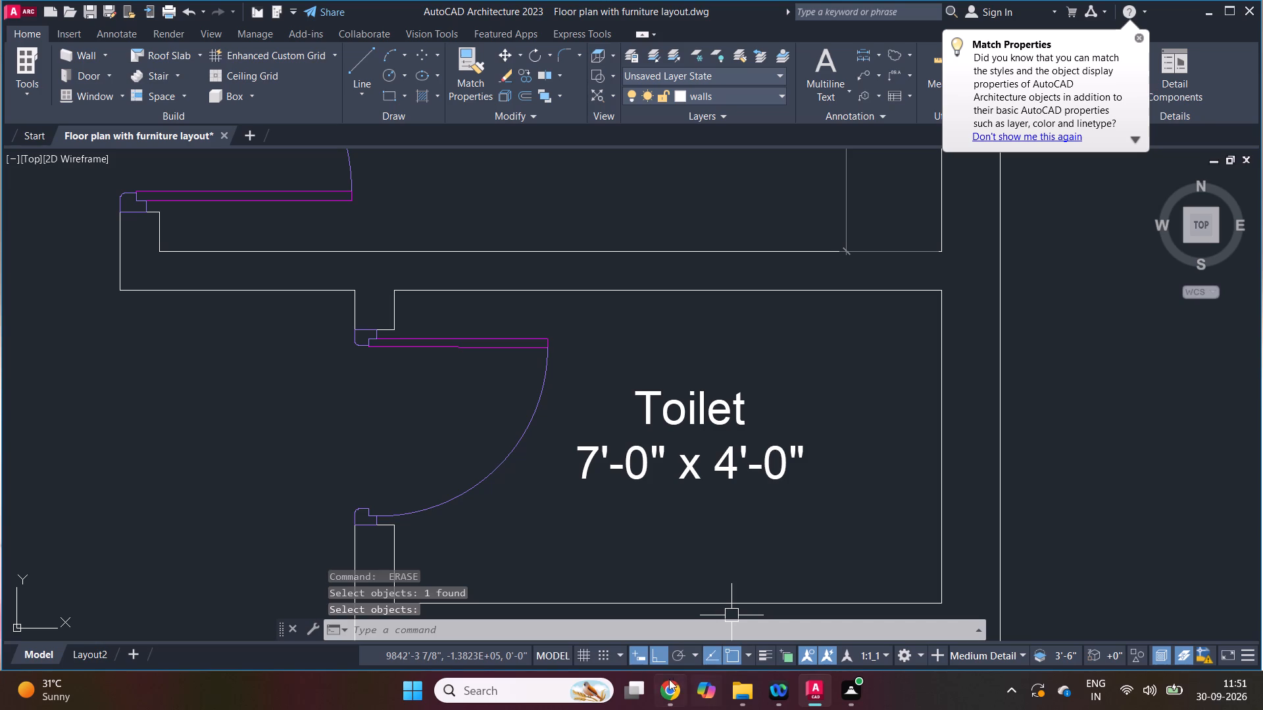
Check the room sizes of the kitchen, dining area and Bedroom-3 in the reference floor plan PDF in Chrome.
{"action": "left_click", "coordinate": [663, 696]}
{"action": "scroll", "coordinate": [767, 540], "scroll_direction": "up", "scroll_amount": 3}
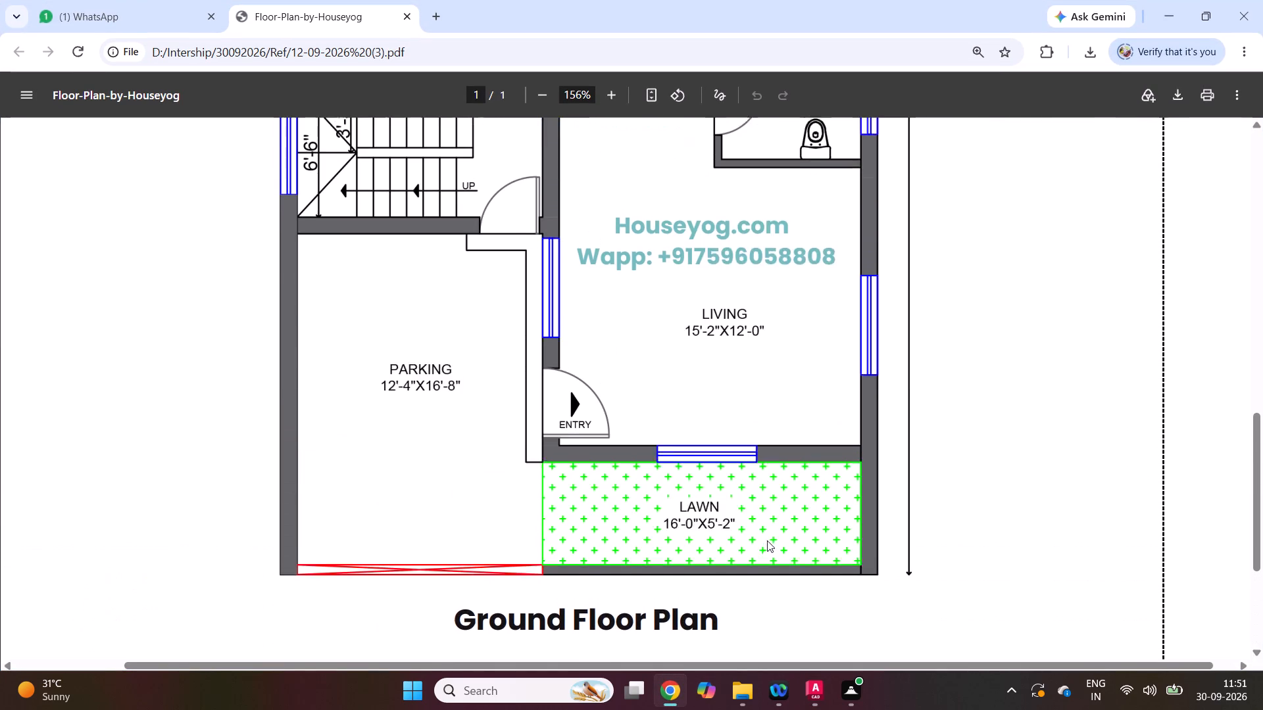
{"action": "scroll", "coordinate": [767, 540], "scroll_direction": "up", "scroll_amount": 1}
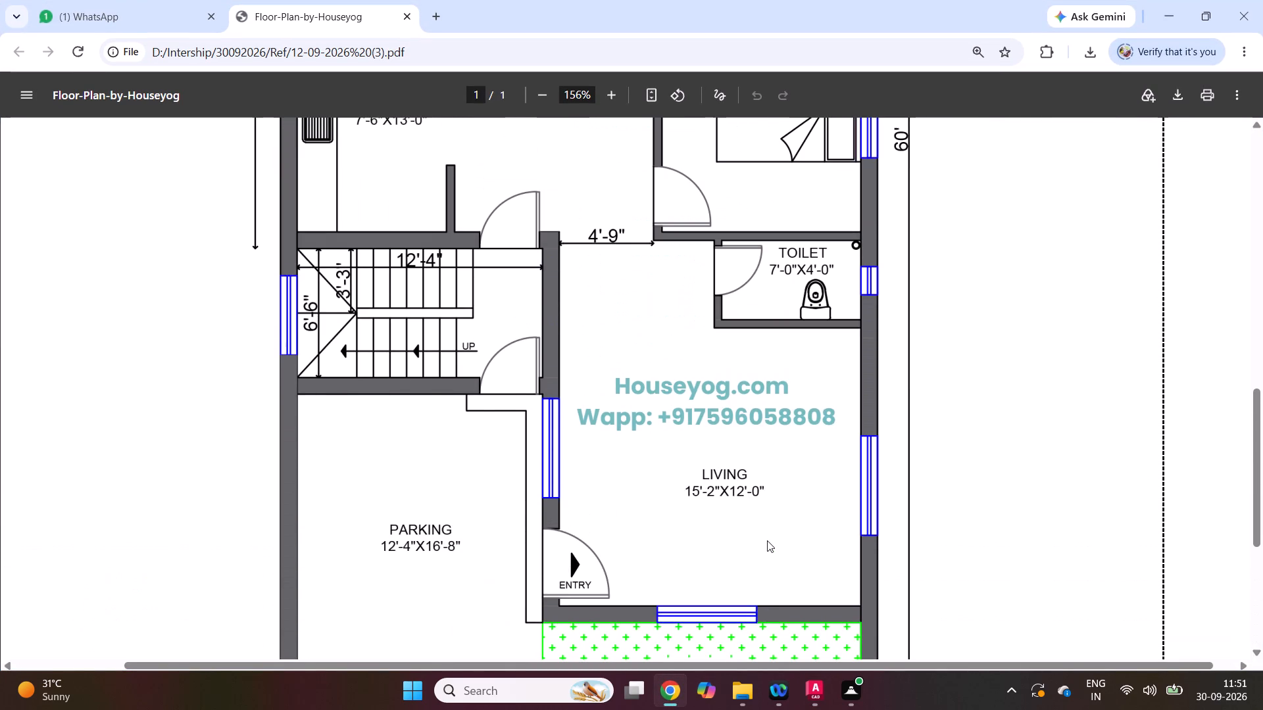
{"action": "scroll", "coordinate": [767, 540], "scroll_direction": "up", "scroll_amount": 3}
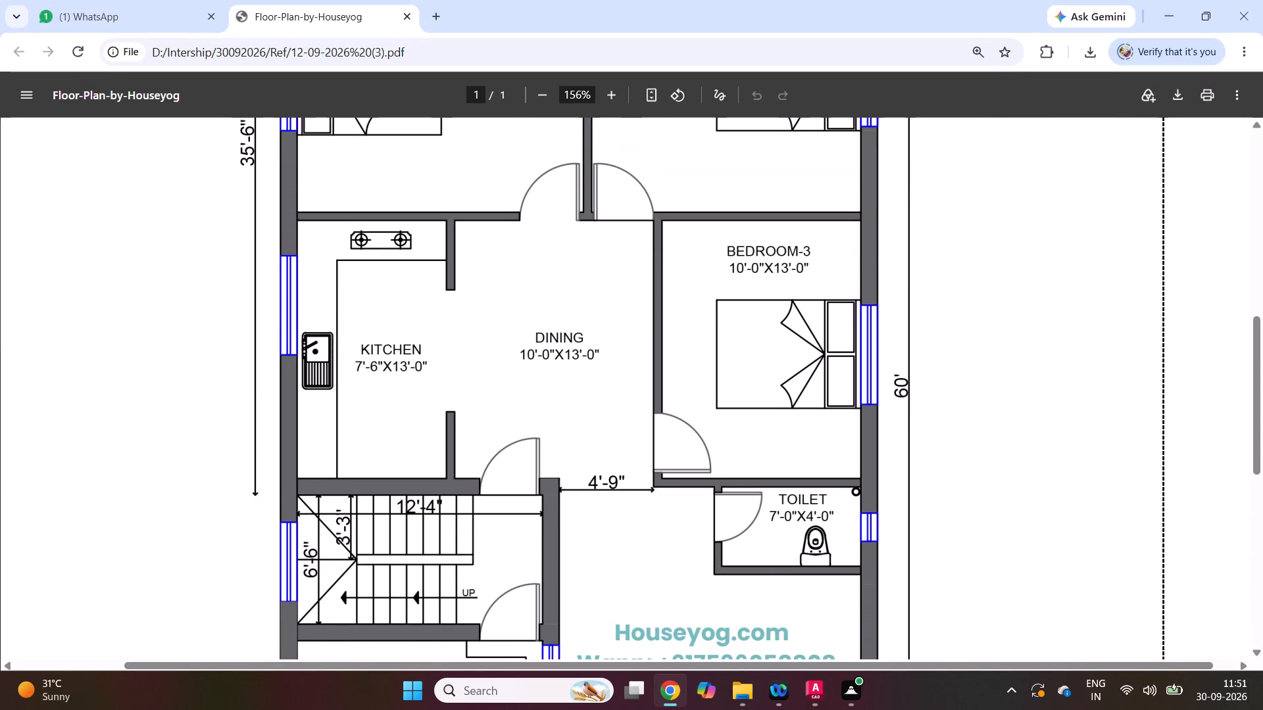
{"action": "left_click", "coordinate": [668, 692]}
Back in the AutoCAD drawing, set the size line of the Bed room - 3 label to 10'-0" x 13'-0".
{"action": "scroll", "coordinate": [754, 538], "scroll_direction": "down", "scroll_amount": 4}
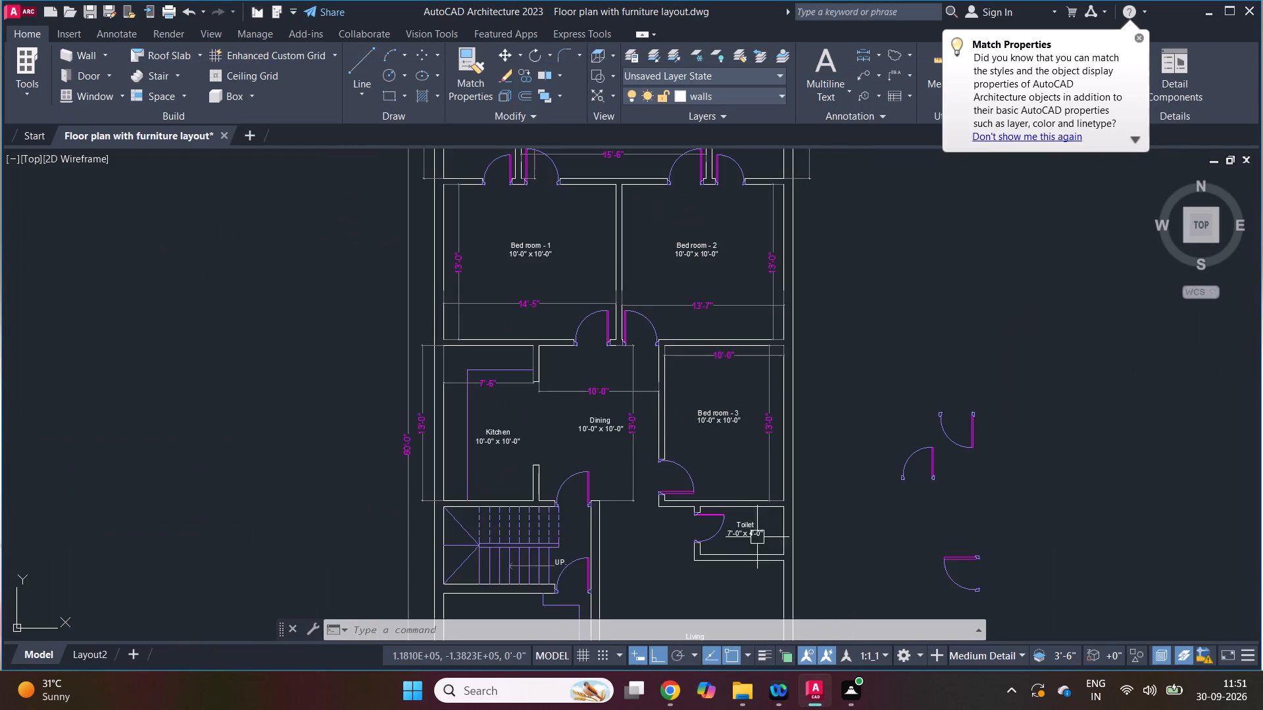
{"action": "scroll", "coordinate": [734, 427], "scroll_direction": "up", "scroll_amount": 2}
{"action": "key", "text": "e"}
{"action": "key", "text": "d"}
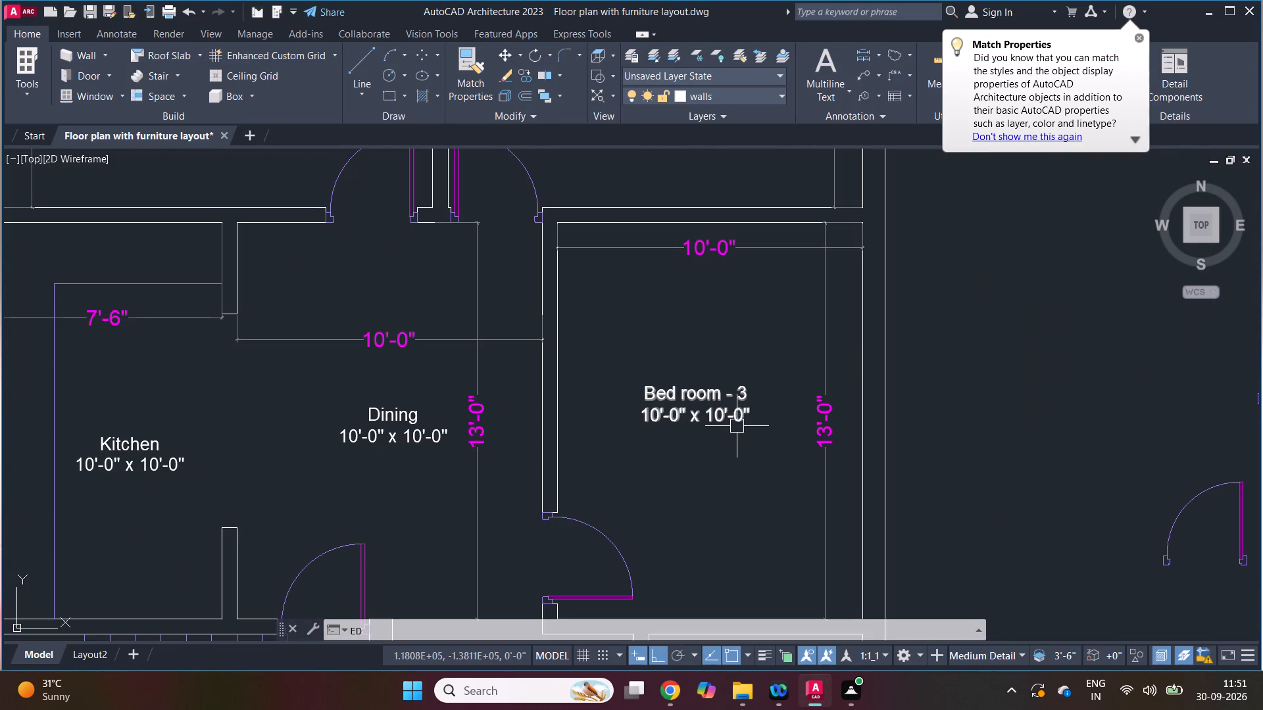
{"action": "key", "text": "space"}
{"action": "left_click", "coordinate": [727, 416]}
{"action": "scroll", "coordinate": [727, 416], "scroll_direction": "up", "scroll_amount": 2}
{"action": "left_click_drag", "start_coordinate": [712, 422], "coordinate": [698, 430]}
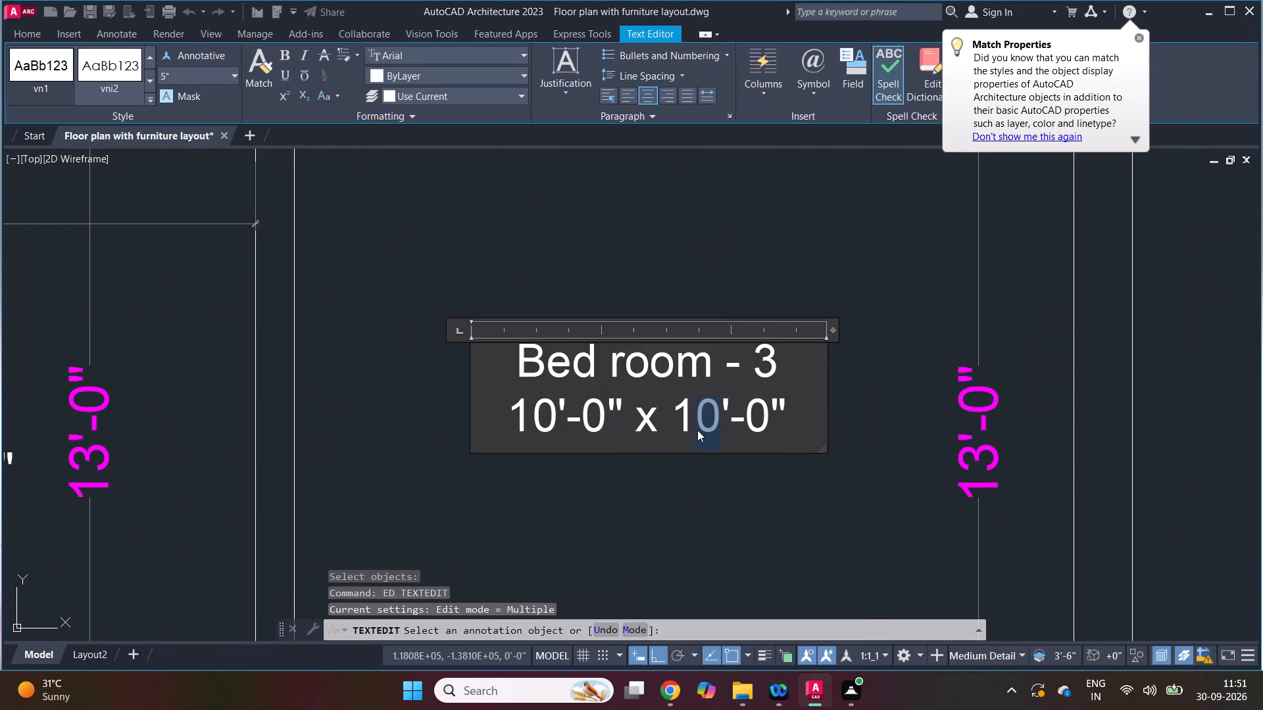
{"action": "key", "text": "3"}
{"action": "left_click", "coordinate": [761, 488]}
{"action": "key", "text": "Escape"}
Erase the vertical and horizontal dimensions inside Bed room - 3.
{"action": "scroll", "coordinate": [777, 481], "scroll_direction": "down", "scroll_amount": 2}
{"action": "key", "text": "e"}
{"action": "key", "text": "space"}
{"action": "left_click", "coordinate": [842, 454]}
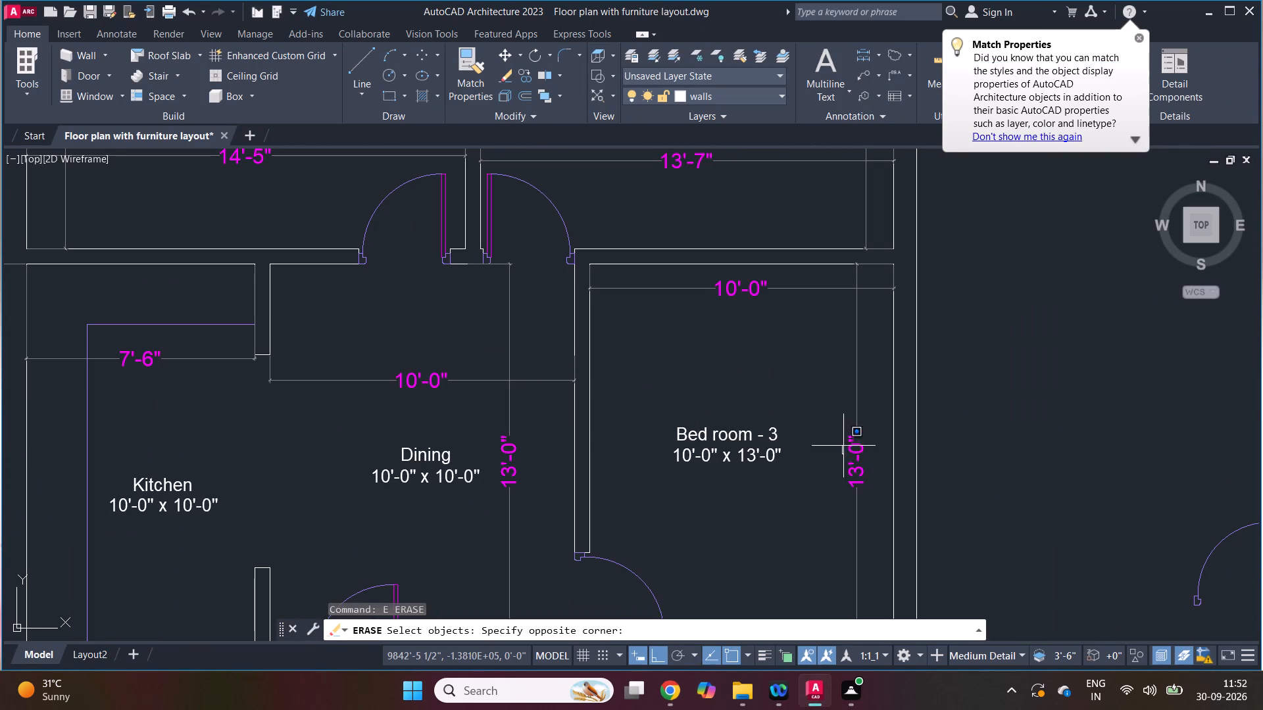
{"action": "left_click", "coordinate": [843, 443]}
{"action": "left_click", "coordinate": [857, 456]}
{"action": "key", "text": "space"}
{"action": "key", "text": "space"}
{"action": "left_click", "coordinate": [766, 290]}
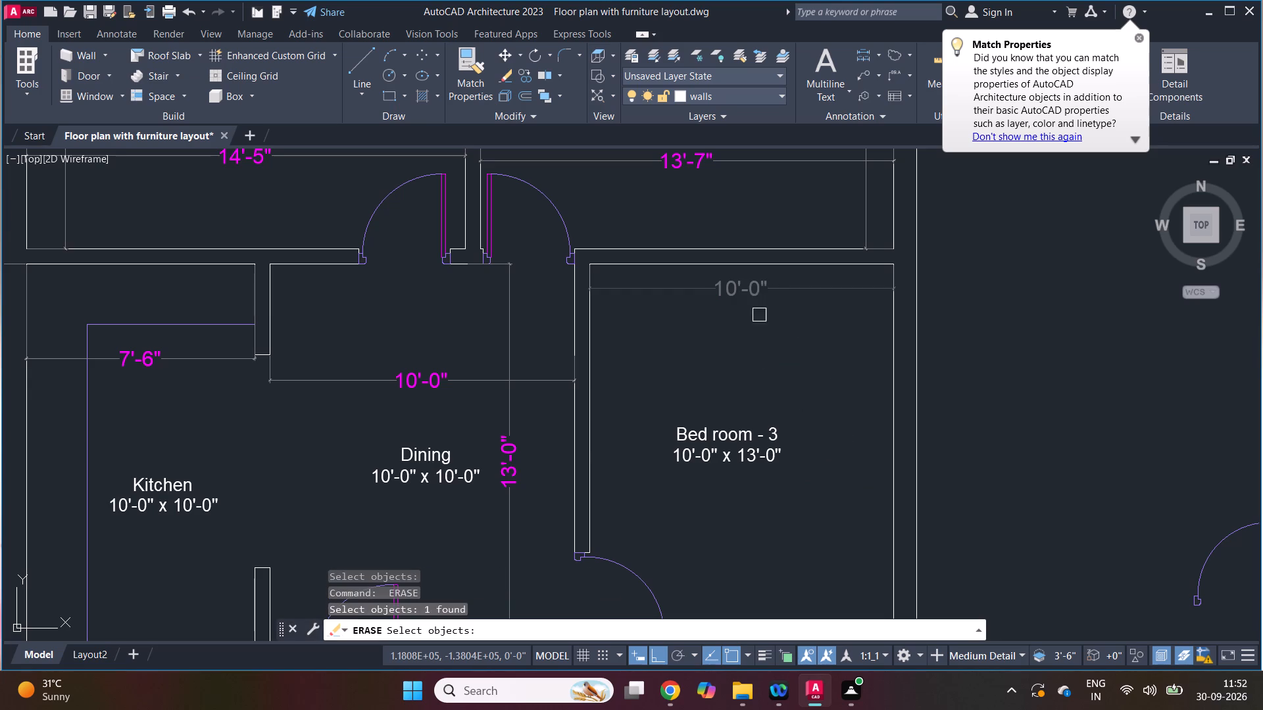
{"action": "key", "text": "space"}
{"action": "scroll", "coordinate": [805, 372], "scroll_direction": "down", "scroll_amount": 2}
{"action": "key", "text": "Escape"}
{"action": "key", "text": "Escape"}
Set the size line of the Dining label to 10'-0" x 13'-0".
{"action": "scroll", "coordinate": [610, 424], "scroll_direction": "up", "scroll_amount": 3}
{"action": "key", "text": "e"}
{"action": "key", "text": "d"}
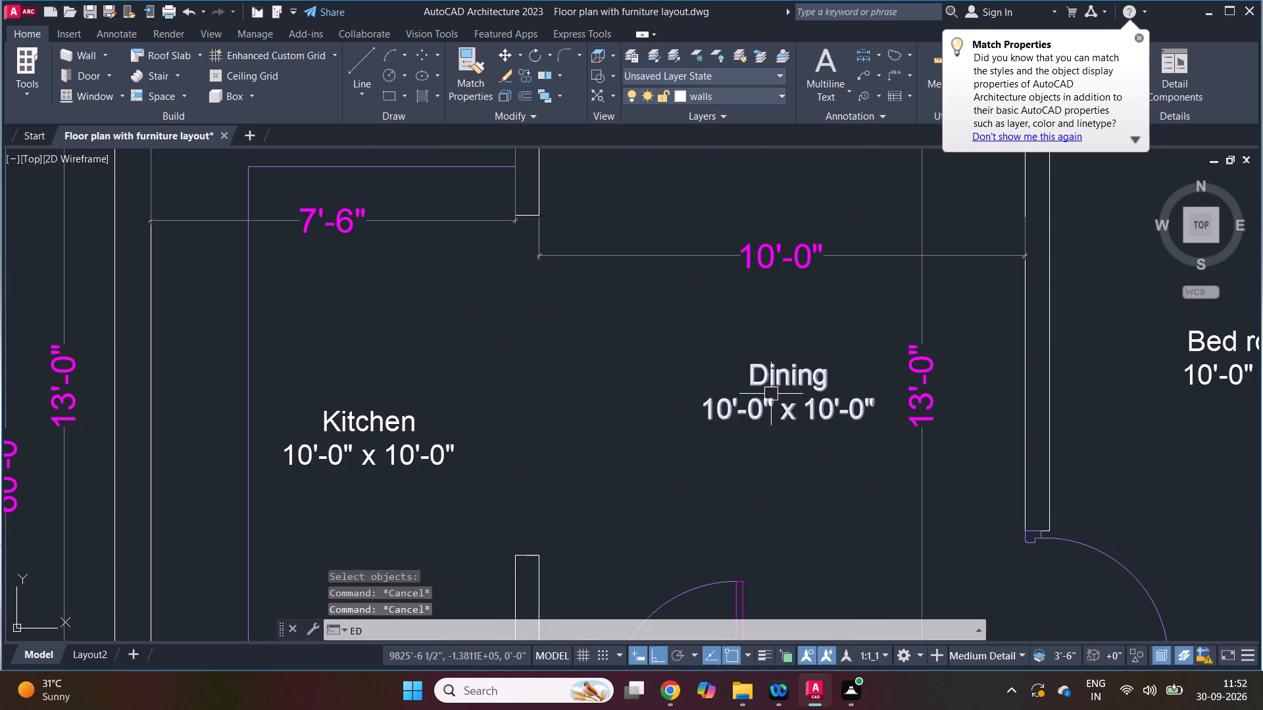
{"action": "key", "text": "space"}
{"action": "left_click", "coordinate": [795, 374]}
{"action": "left_click_drag", "start_coordinate": [814, 407], "coordinate": [828, 415]}
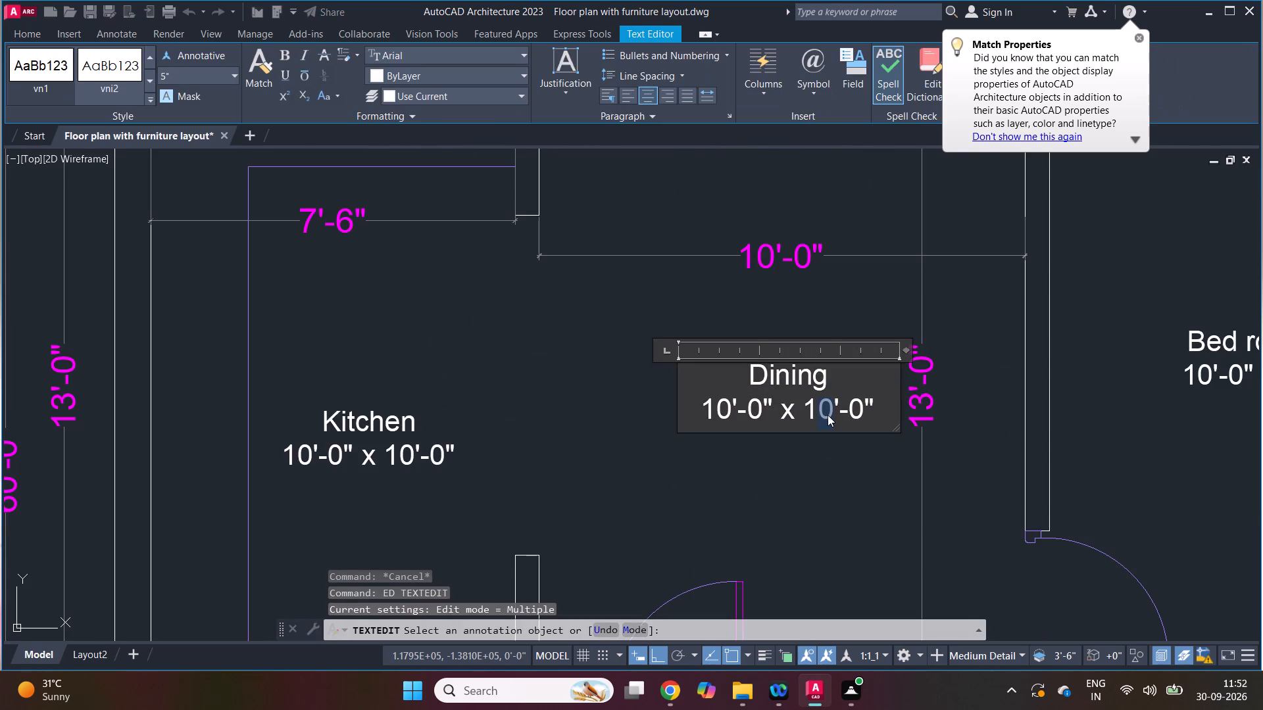
{"action": "key", "text": "3"}
{"action": "left_click", "coordinate": [824, 475]}
{"action": "key", "text": "Escape"}
Erase the dining area's vertical and horizontal dimensions together.
{"action": "scroll", "coordinate": [820, 468], "scroll_direction": "down", "scroll_amount": 1}
{"action": "key", "text": "e"}
{"action": "key", "text": "space"}
{"action": "left_click_drag", "start_coordinate": [904, 312], "coordinate": [895, 325]}
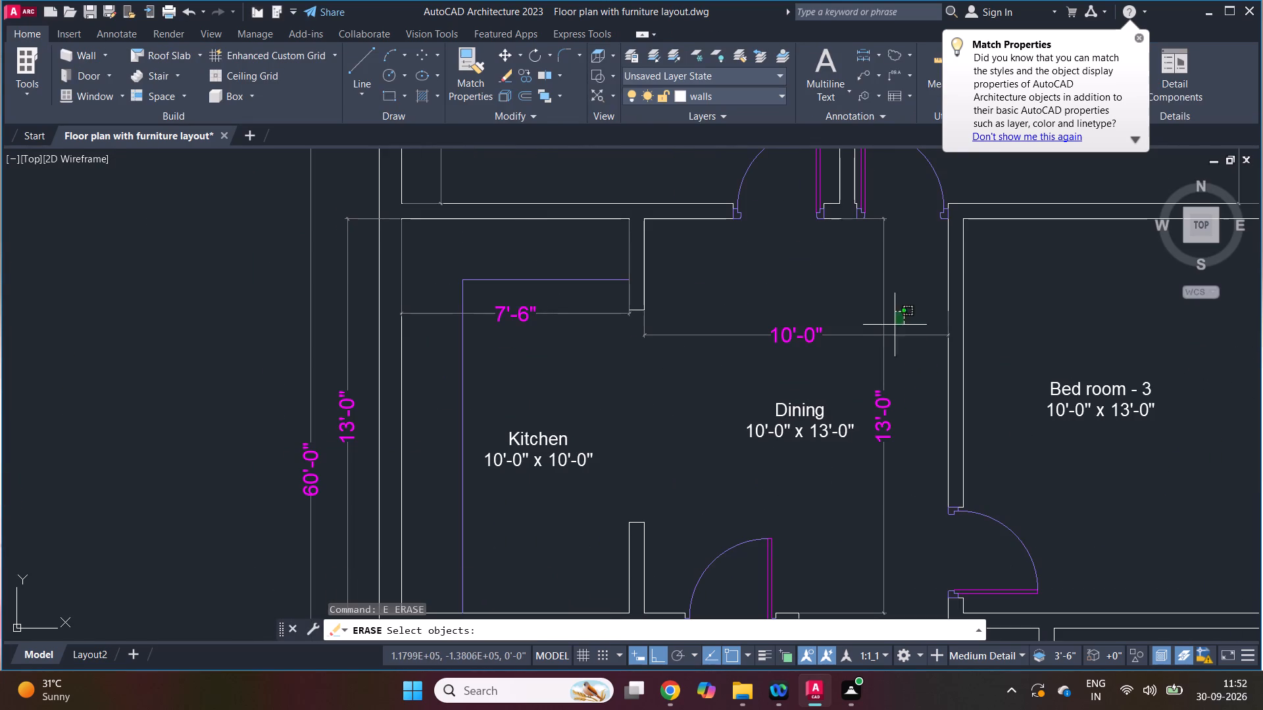
{"action": "left_click_drag", "start_coordinate": [895, 325], "coordinate": [888, 332]}
{"action": "left_click", "coordinate": [855, 358]}
{"action": "key", "text": "space"}
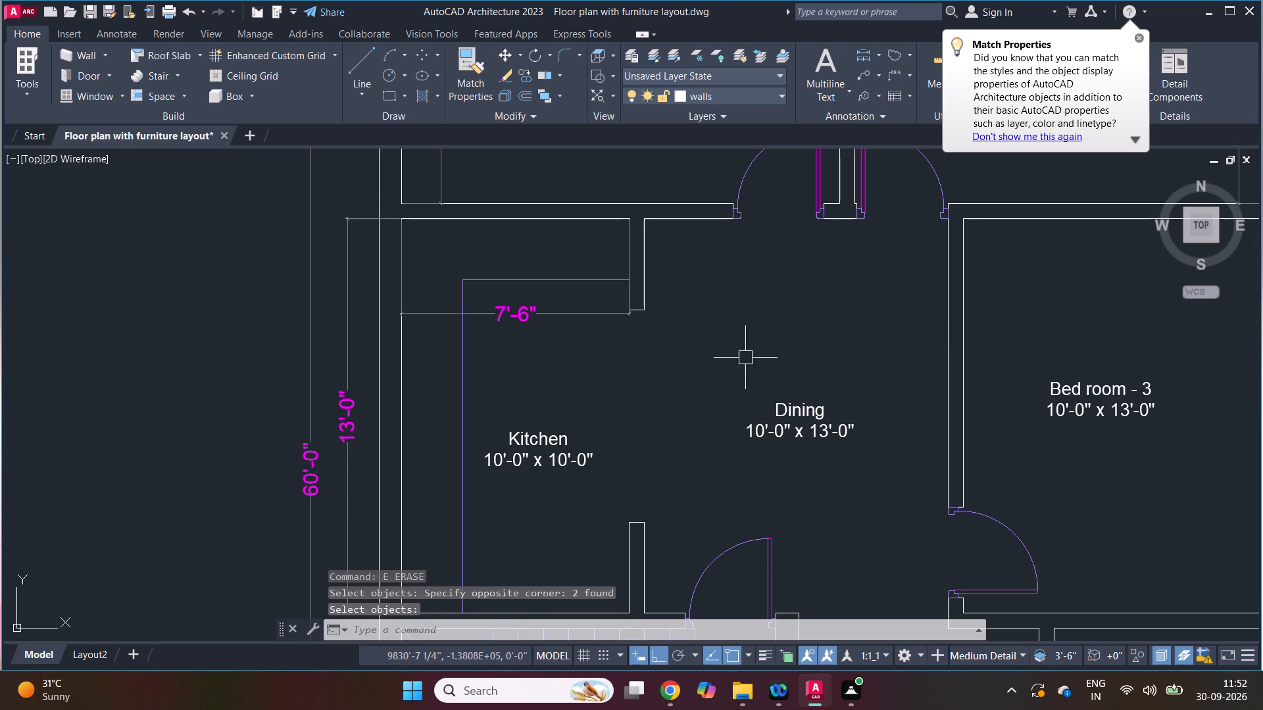
{"action": "key", "text": "Escape"}
Set the size line of the Kitchen label to 7'-0" x 13'-0".
{"action": "key", "text": "e"}
{"action": "key", "text": "d"}
{"action": "key", "text": "space"}
{"action": "left_click", "coordinate": [553, 430]}
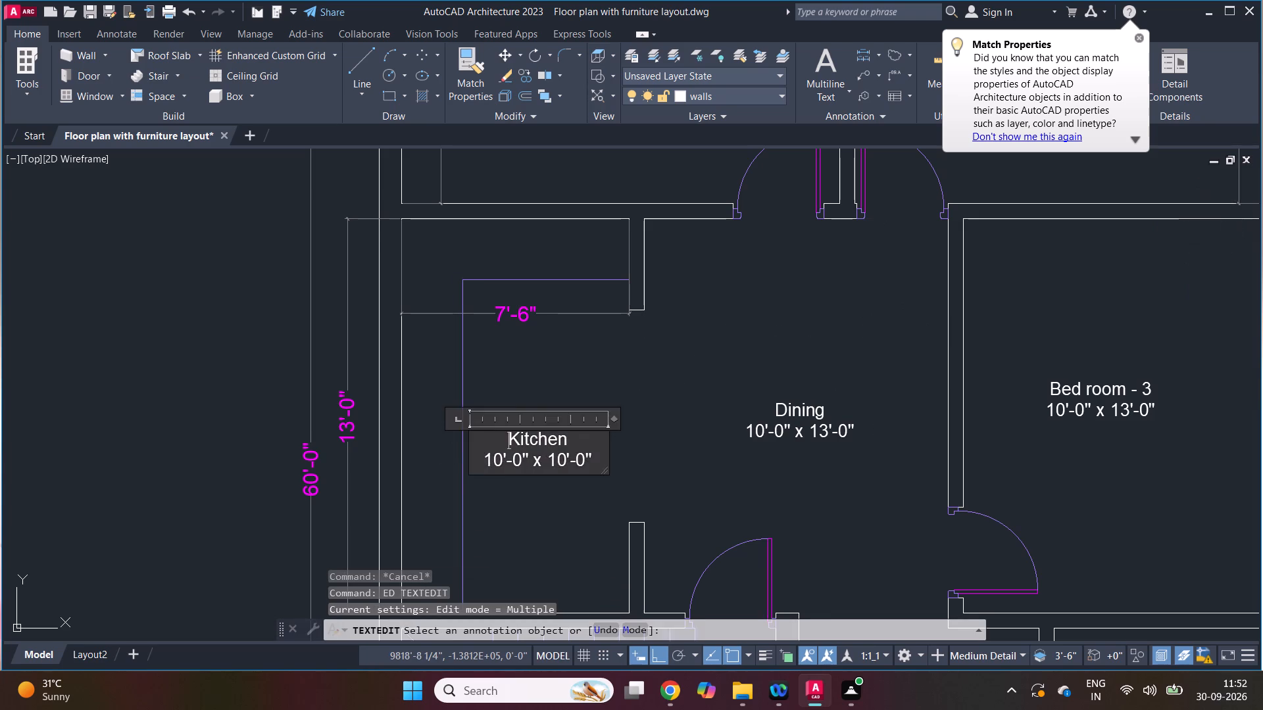
{"action": "scroll", "coordinate": [501, 481], "scroll_direction": "up", "scroll_amount": 2}
{"action": "left_click_drag", "start_coordinate": [498, 425], "coordinate": [460, 432]}
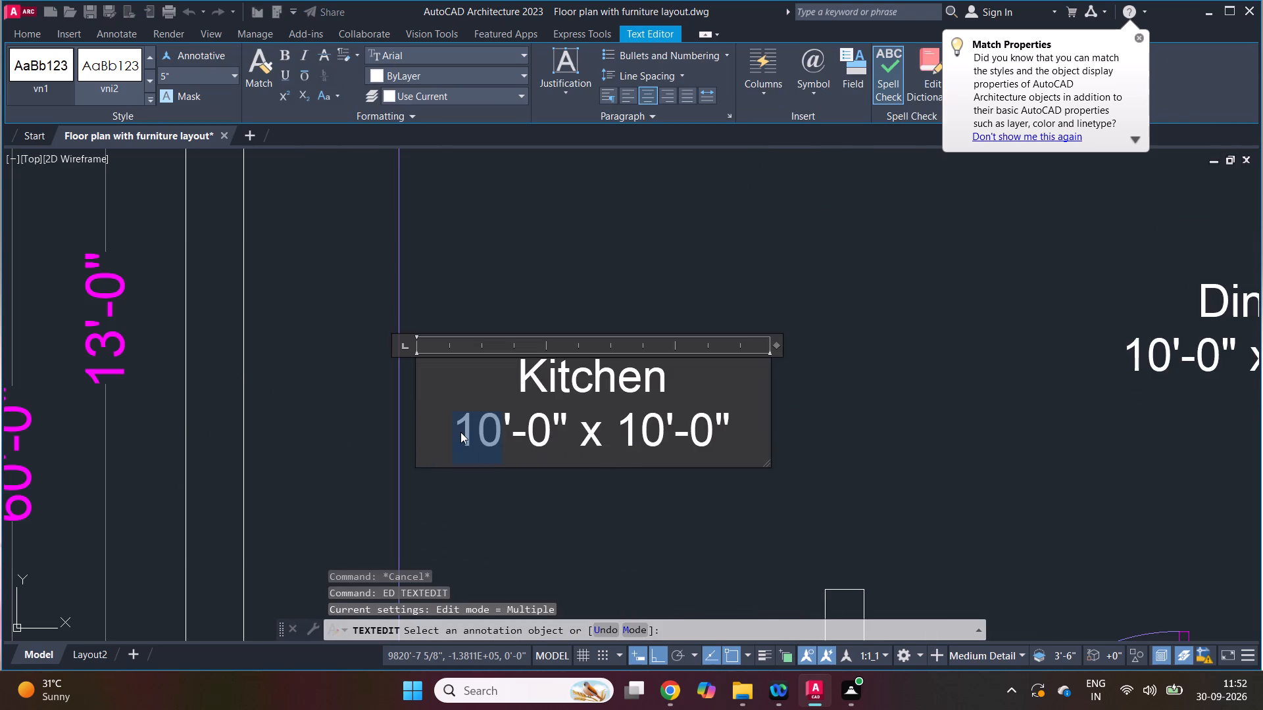
{"action": "key", "text": "7"}
{"action": "left_click_drag", "start_coordinate": [636, 418], "coordinate": [646, 425]}
{"action": "key", "text": "3"}
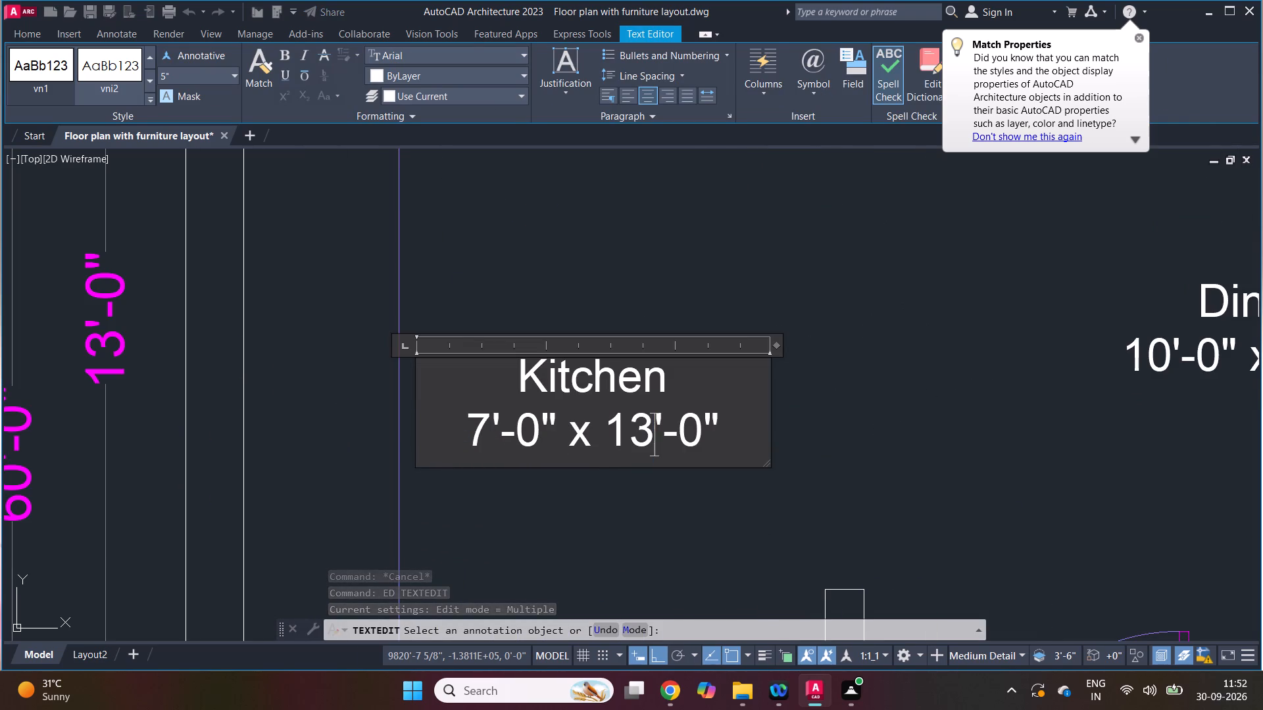
{"action": "left_click", "coordinate": [912, 465]}
{"action": "key", "text": "Escape"}
Erase the horizontal dimension inside the kitchen and save the drawing.
{"action": "scroll", "coordinate": [696, 462], "scroll_direction": "down", "scroll_amount": 2}
{"action": "key", "text": "e"}
{"action": "key", "text": "space"}
{"action": "left_click", "coordinate": [646, 313]}
{"action": "key", "text": "space"}
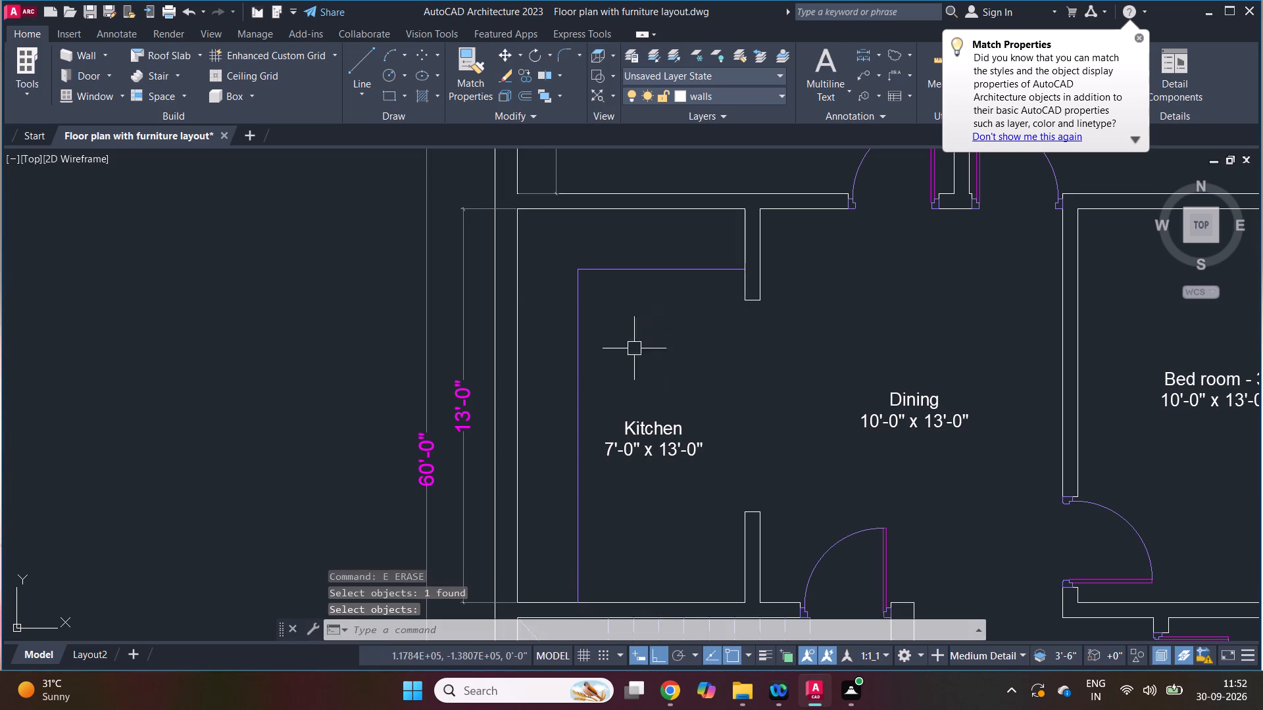
{"action": "key", "text": "Escape"}
{"action": "scroll", "coordinate": [626, 362], "scroll_direction": "down", "scroll_amount": 2}
{"action": "key", "text": "Escape"}
{"action": "scroll", "coordinate": [637, 412], "scroll_direction": "up", "scroll_amount": 2}
{"action": "key", "text": "ctrl+s"}
Move the Kitchen label slightly straight up within the kitchen.
{"action": "key", "text": "m"}
{"action": "key", "text": "space"}
{"action": "left_click_drag", "start_coordinate": [649, 375], "coordinate": [655, 375]}
{"action": "key", "text": "space"}
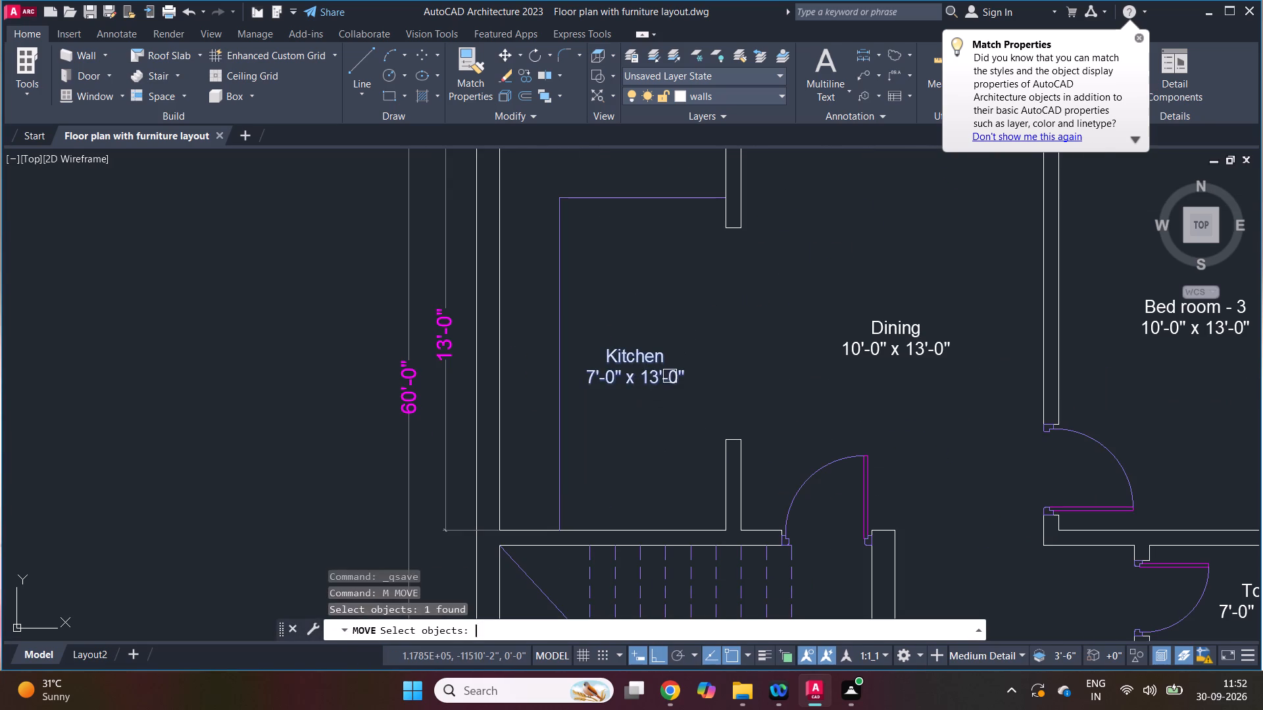
{"action": "left_click_drag", "start_coordinate": [716, 356], "coordinate": [716, 347]}
{"action": "left_click", "coordinate": [718, 337]}
{"action": "key", "text": "Escape"}
{"action": "key", "text": "Escape"}
Regenerate the model and save the drawing.
{"action": "key", "text": "r"}
{"action": "key", "text": "e"}
{"action": "key", "text": "space"}
{"action": "key", "text": "Escape"}
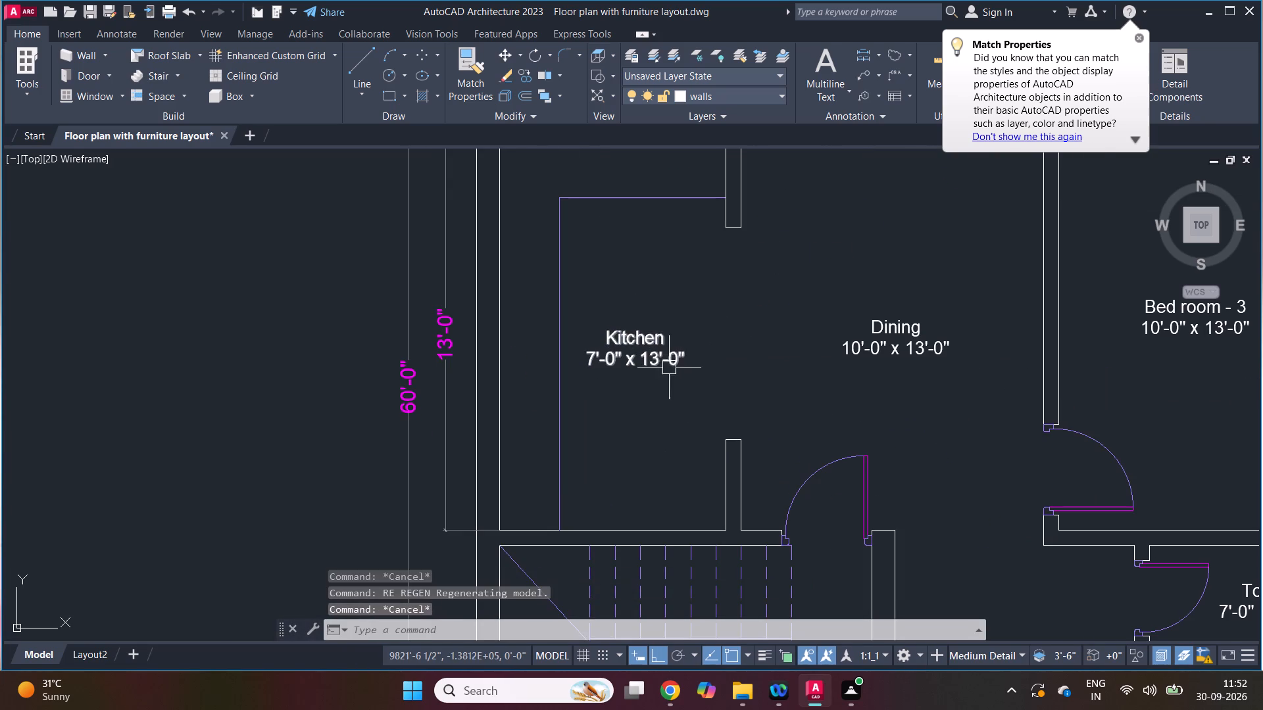
{"action": "key", "text": "ctrl+s"}
Purge all unused items from the drawing in two passes and save the file.
{"action": "type", "text": "PU"}
{"action": "key", "text": "space"}
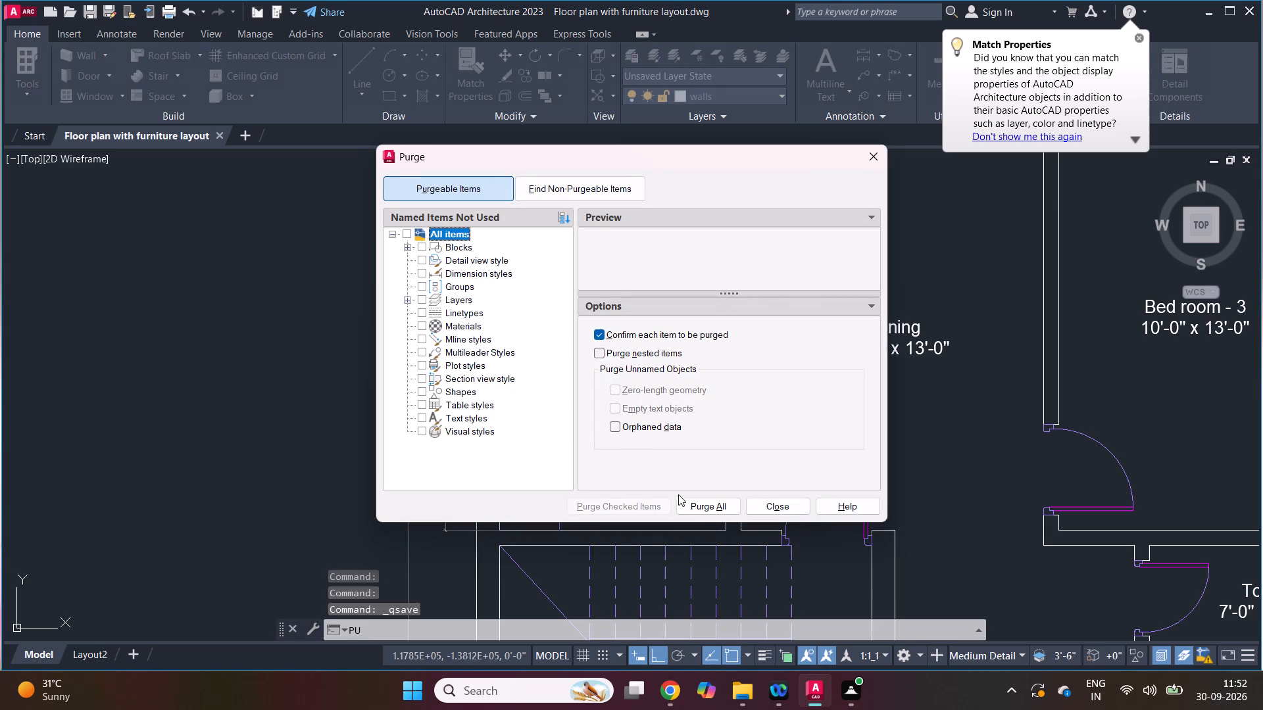
{"action": "left_click", "coordinate": [699, 508]}
{"action": "left_click", "coordinate": [651, 328]}
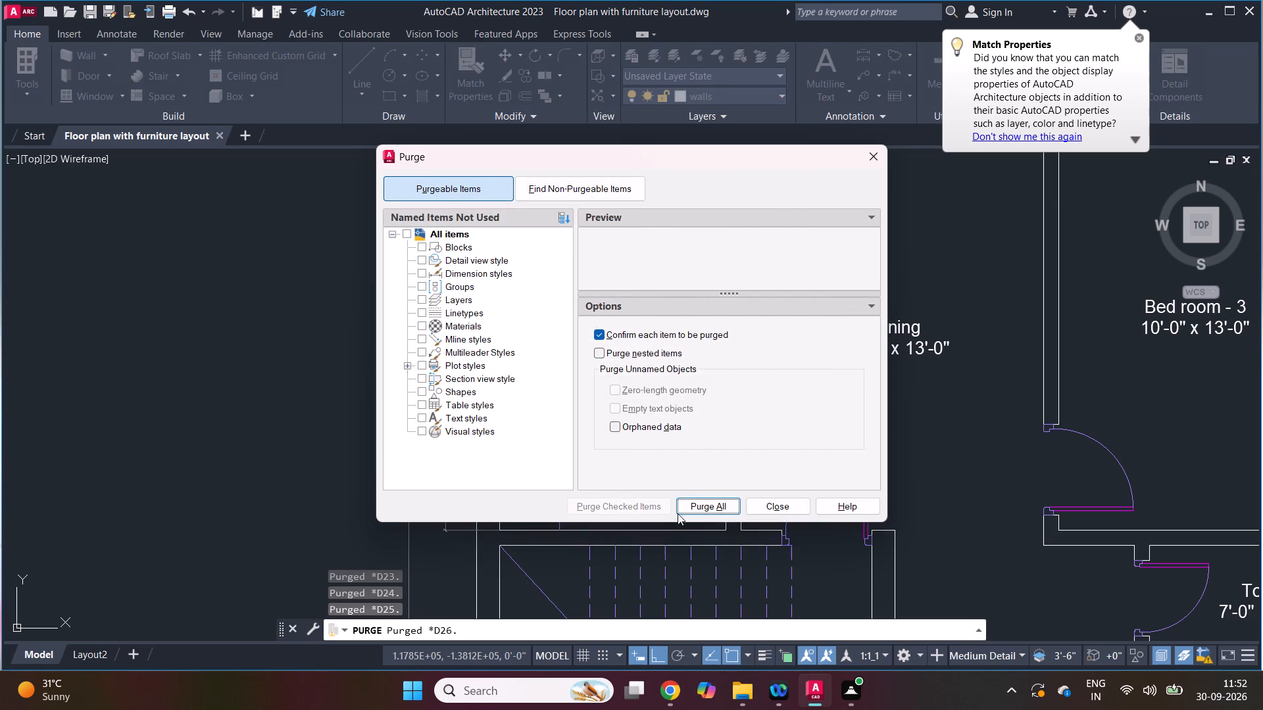
{"action": "left_click", "coordinate": [722, 504]}
{"action": "left_click", "coordinate": [645, 337]}
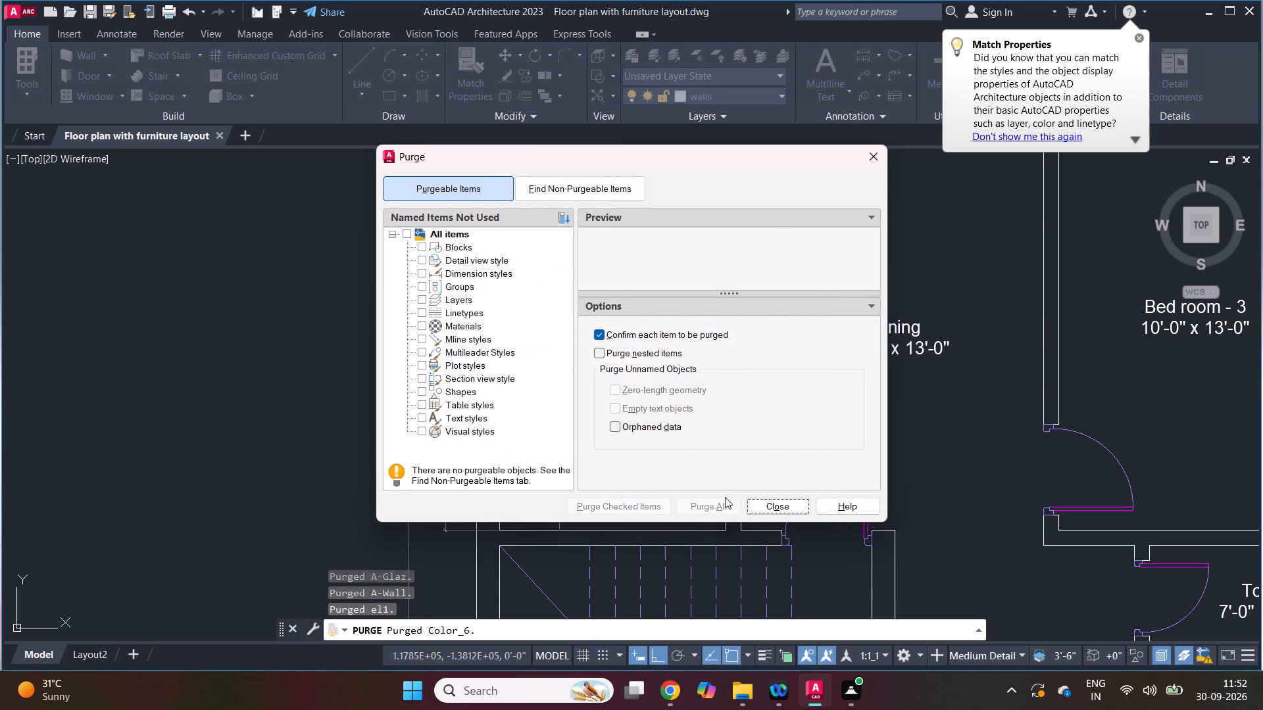
{"action": "left_click", "coordinate": [764, 511]}
{"action": "key", "text": "Escape"}
{"action": "key", "text": "Escape"}
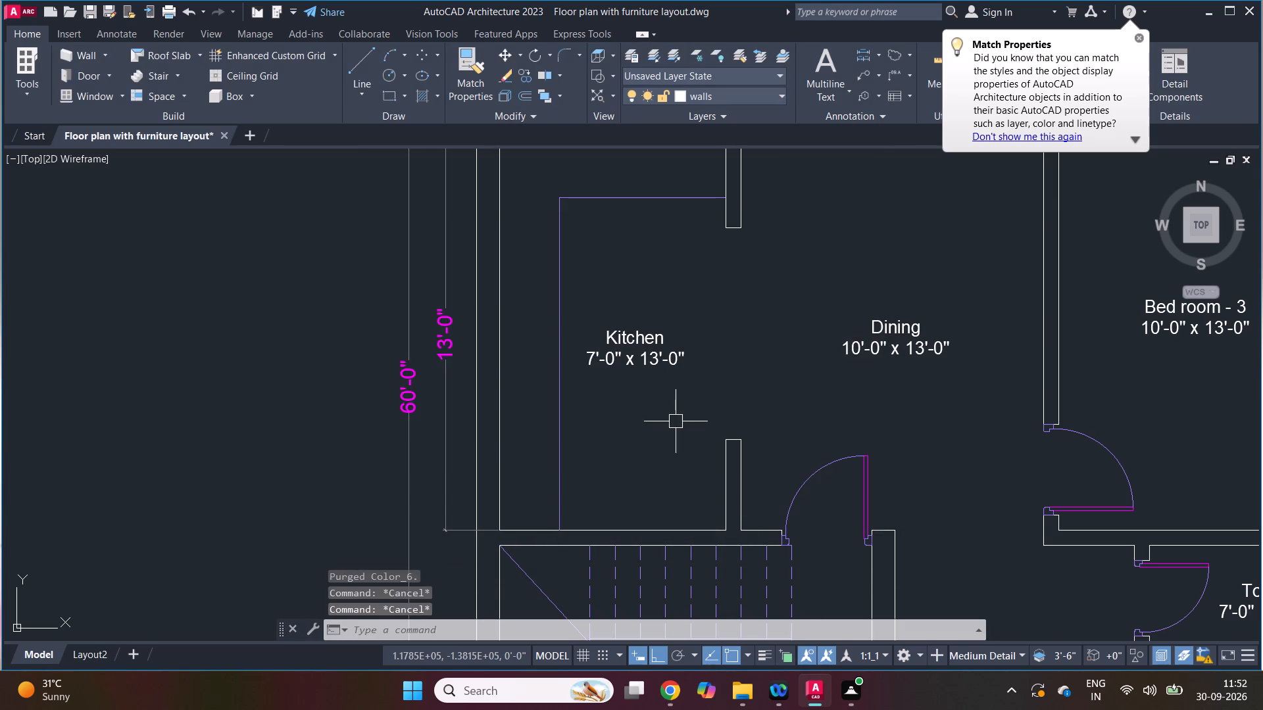
{"action": "key", "text": "ctrl+s"}
{"action": "key", "text": "Escape"}
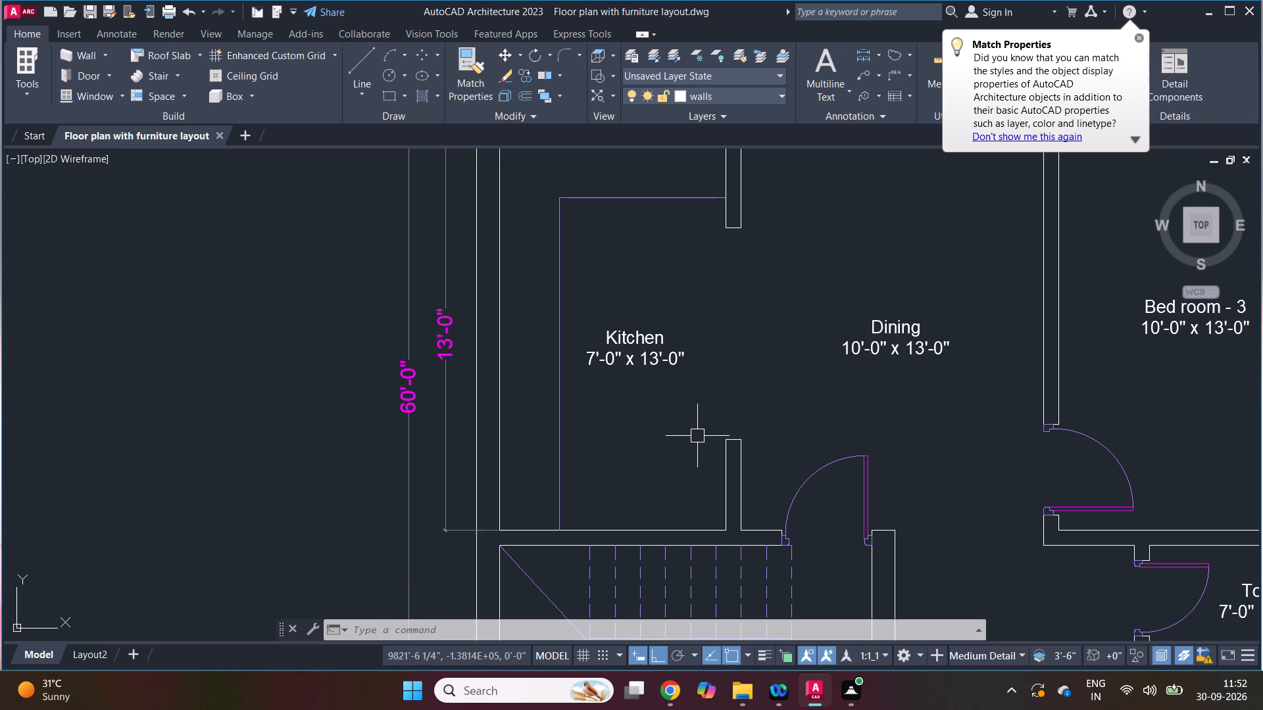
Set the size line of the Bed room - 2 label to 13'-7" x 13'-0", matching the room's dimensions.
{"action": "scroll", "coordinate": [614, 456], "scroll_direction": "down", "scroll_amount": 2}
{"action": "scroll", "coordinate": [774, 394], "scroll_direction": "up", "scroll_amount": 1}
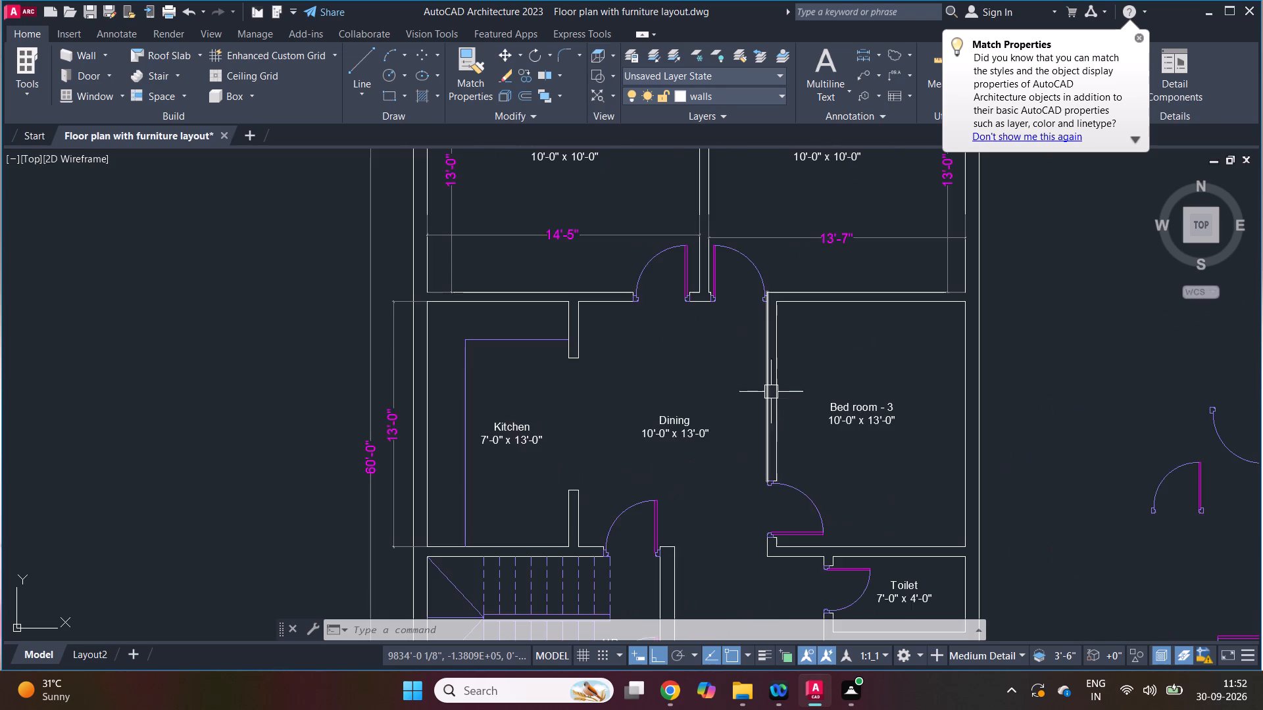
{"action": "scroll", "coordinate": [696, 470], "scroll_direction": "down", "scroll_amount": 2}
{"action": "scroll", "coordinate": [735, 387], "scroll_direction": "up", "scroll_amount": 2}
{"action": "scroll", "coordinate": [807, 302], "scroll_direction": "up", "scroll_amount": 1}
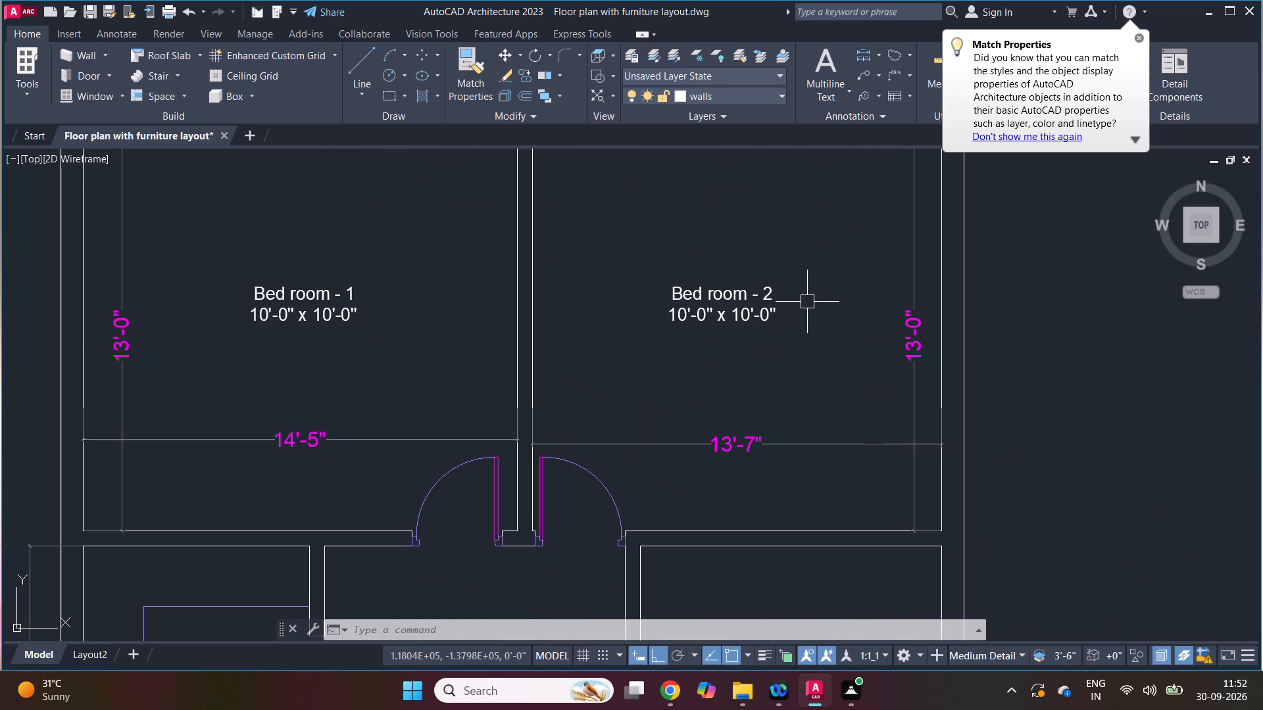
{"action": "scroll", "coordinate": [733, 477], "scroll_direction": "down", "scroll_amount": 1}
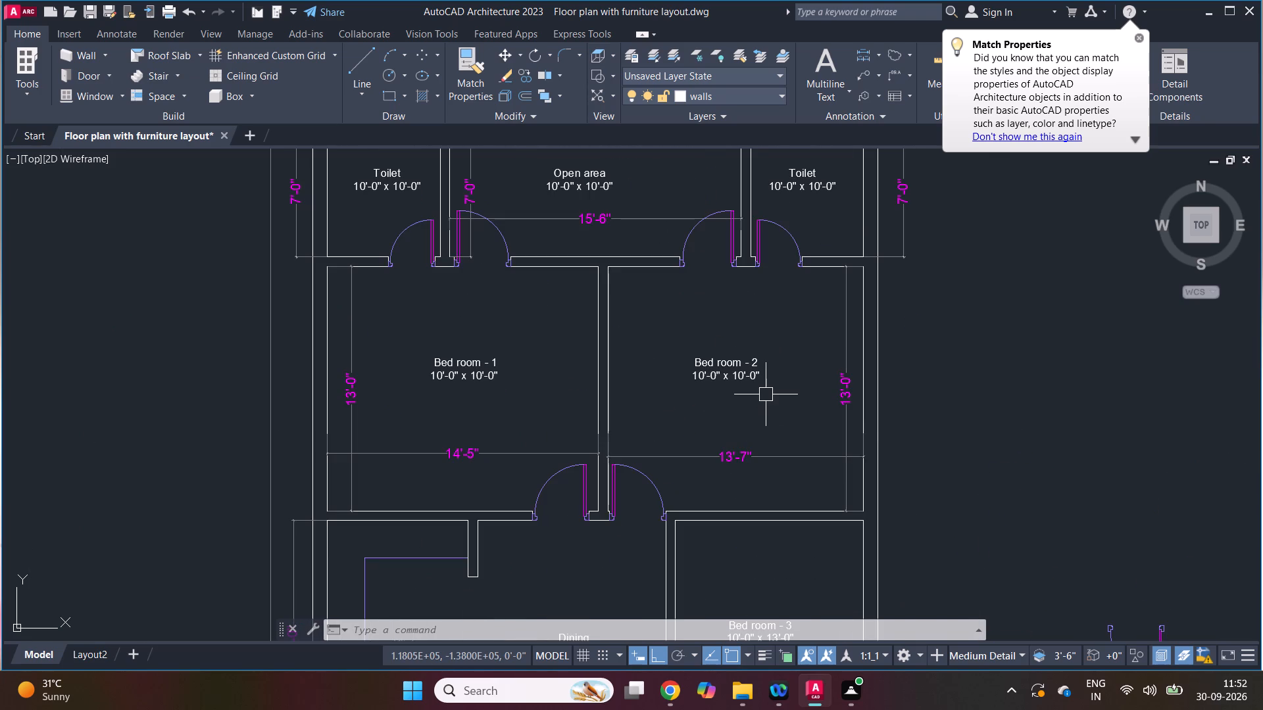
{"action": "scroll", "coordinate": [766, 391], "scroll_direction": "up", "scroll_amount": 2}
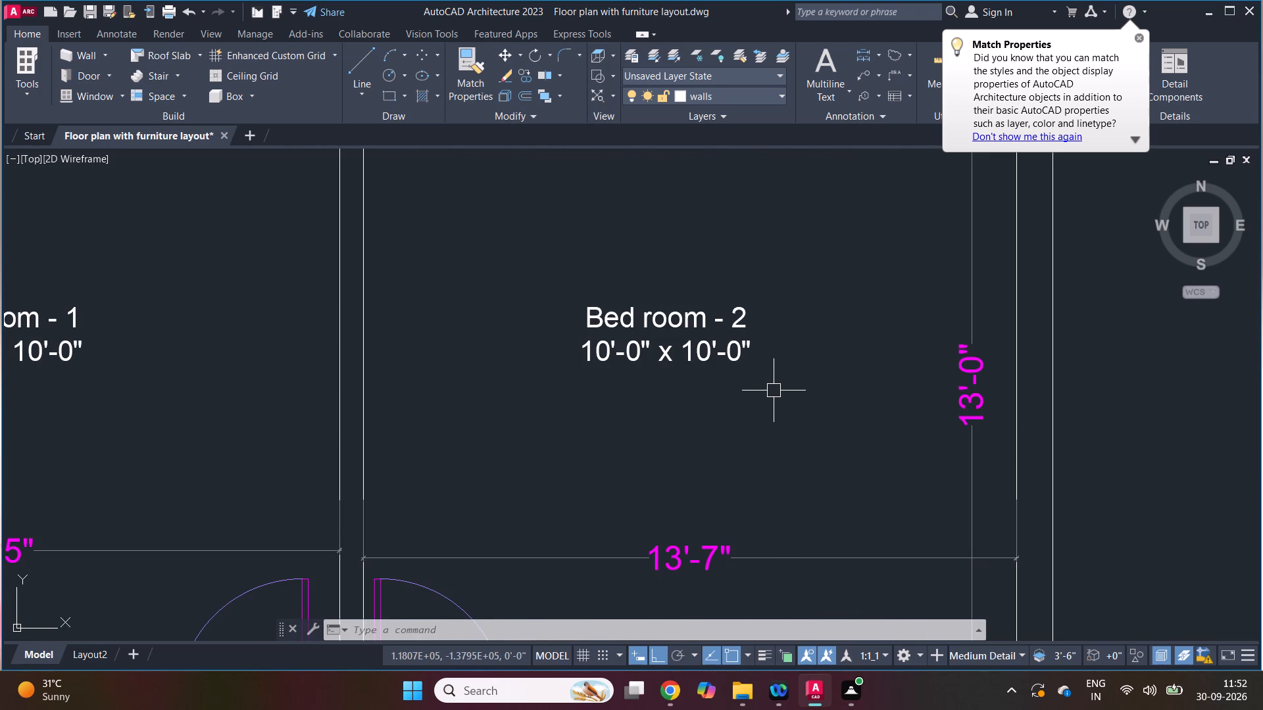
{"action": "key", "text": "e"}
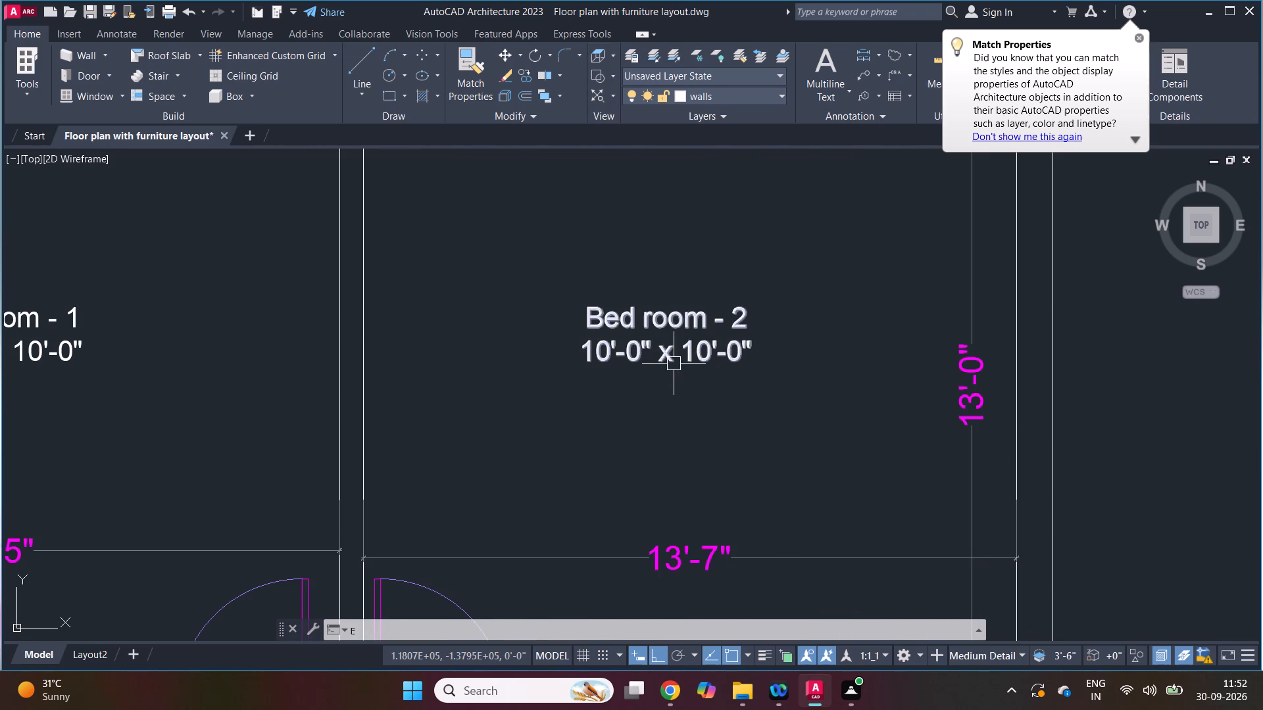
{"action": "key", "text": "d"}
{"action": "key", "text": "space"}
{"action": "left_click", "coordinate": [658, 356]}
{"action": "left_click", "coordinate": [603, 352]}
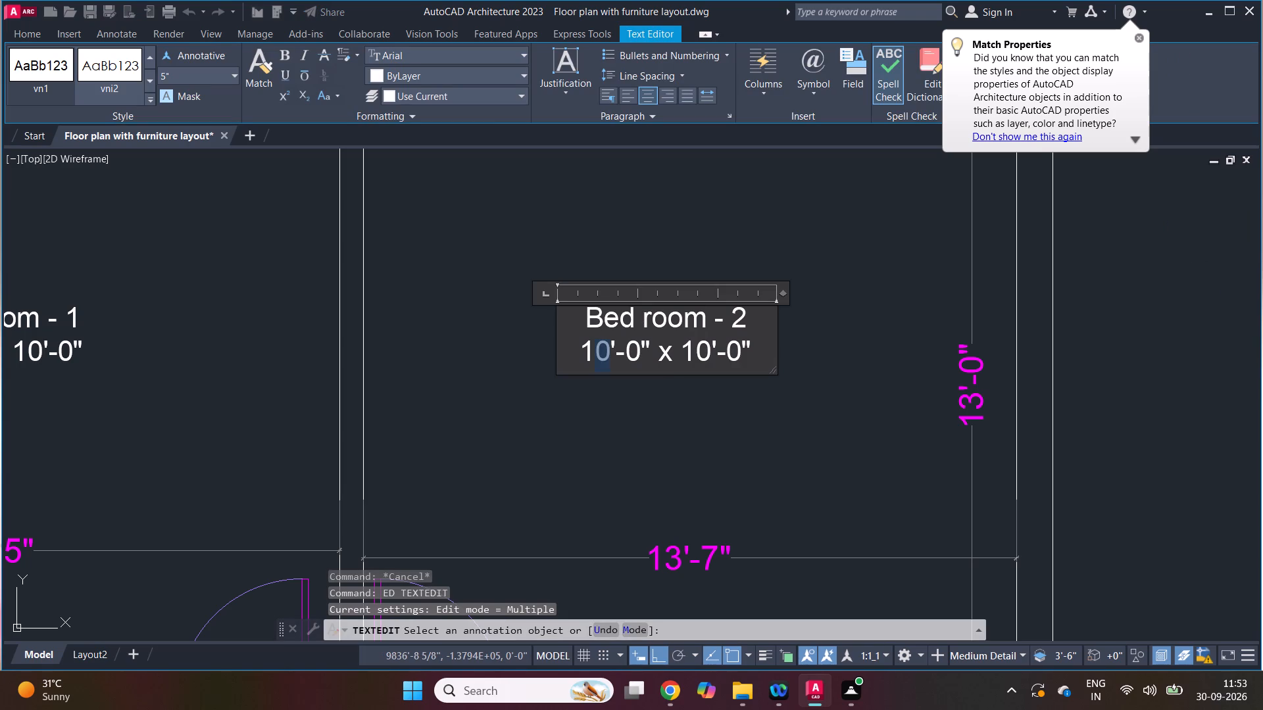
{"action": "key", "text": "3"}
{"action": "left_click_drag", "start_coordinate": [630, 352], "coordinate": [637, 352]}
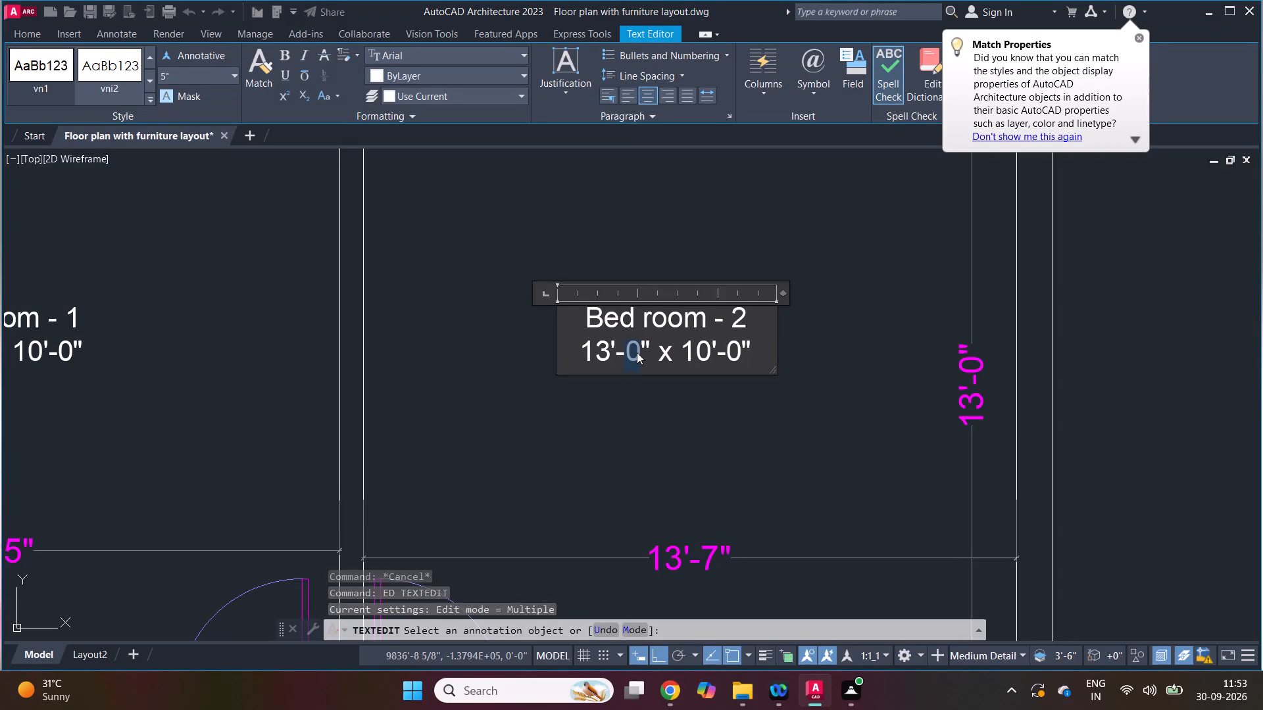
{"action": "key", "text": "7"}
{"action": "left_click", "coordinate": [701, 348]}
{"action": "key", "text": "3"}
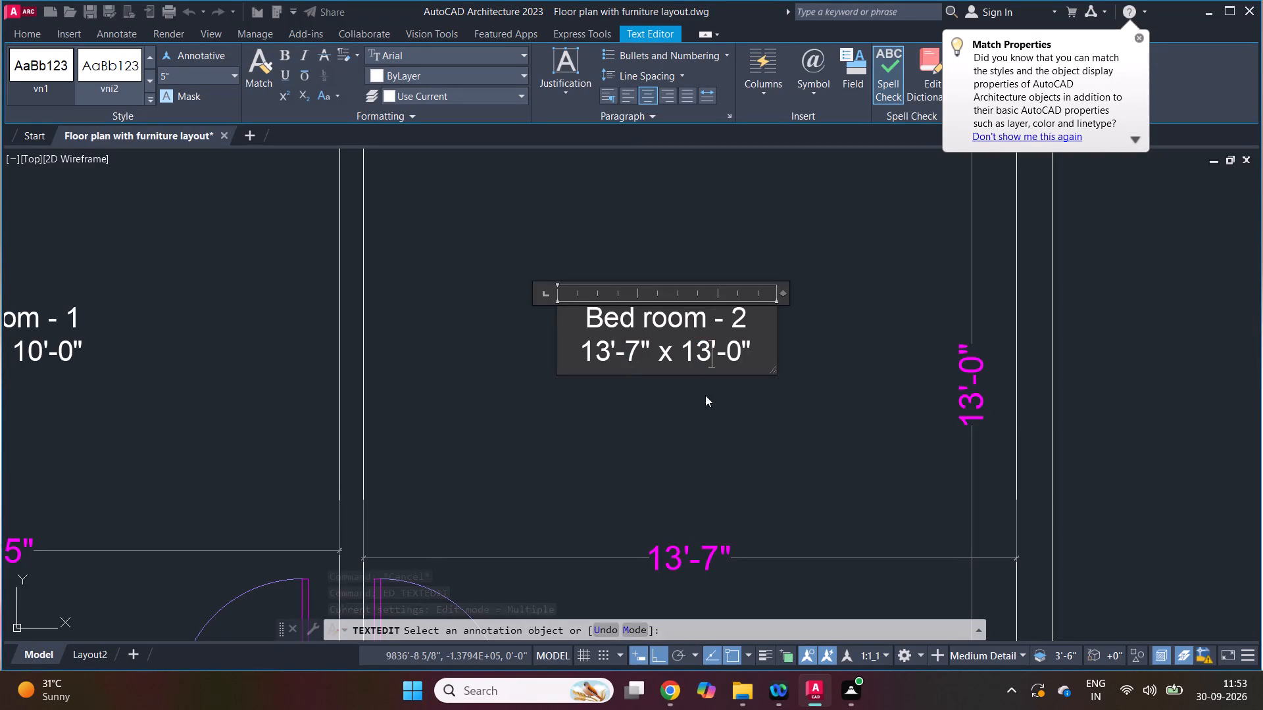
{"action": "left_click", "coordinate": [715, 452]}
{"action": "key", "text": "Escape"}
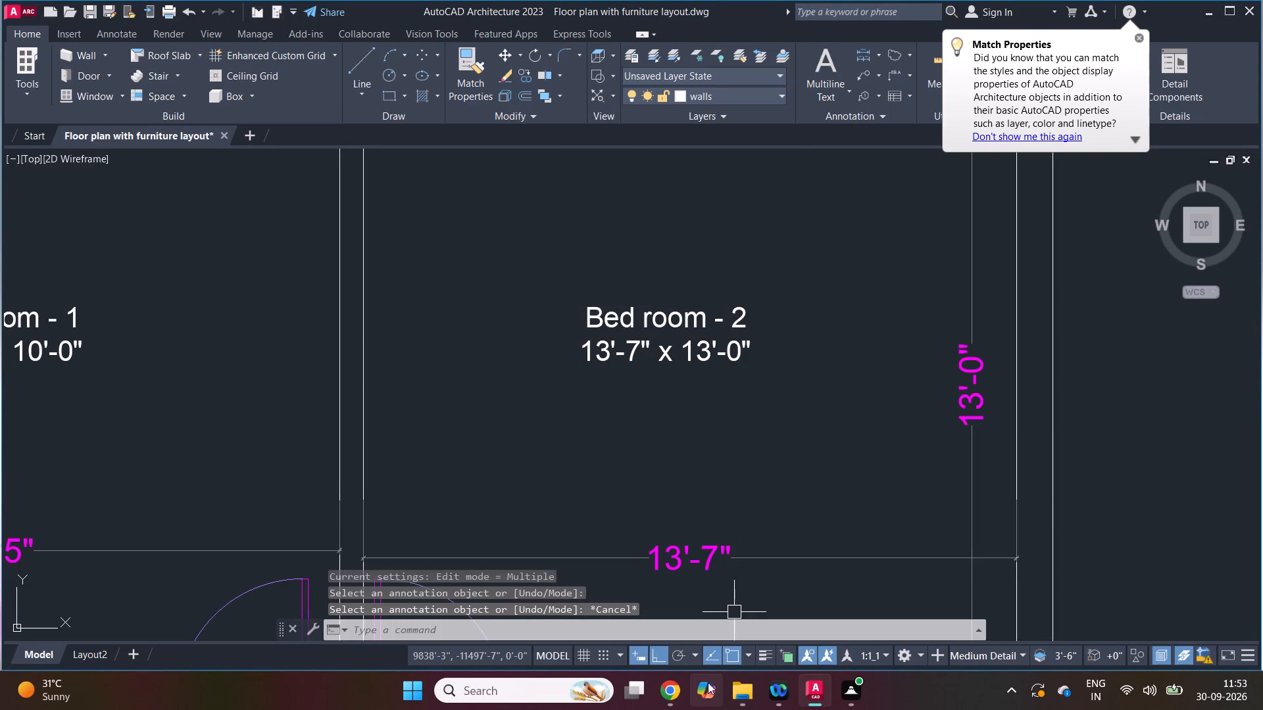
Check the Bedroom-2 size in the reference floor plan PDF in Chrome, and return to the AutoCAD drawing.
{"action": "left_click", "coordinate": [666, 688]}
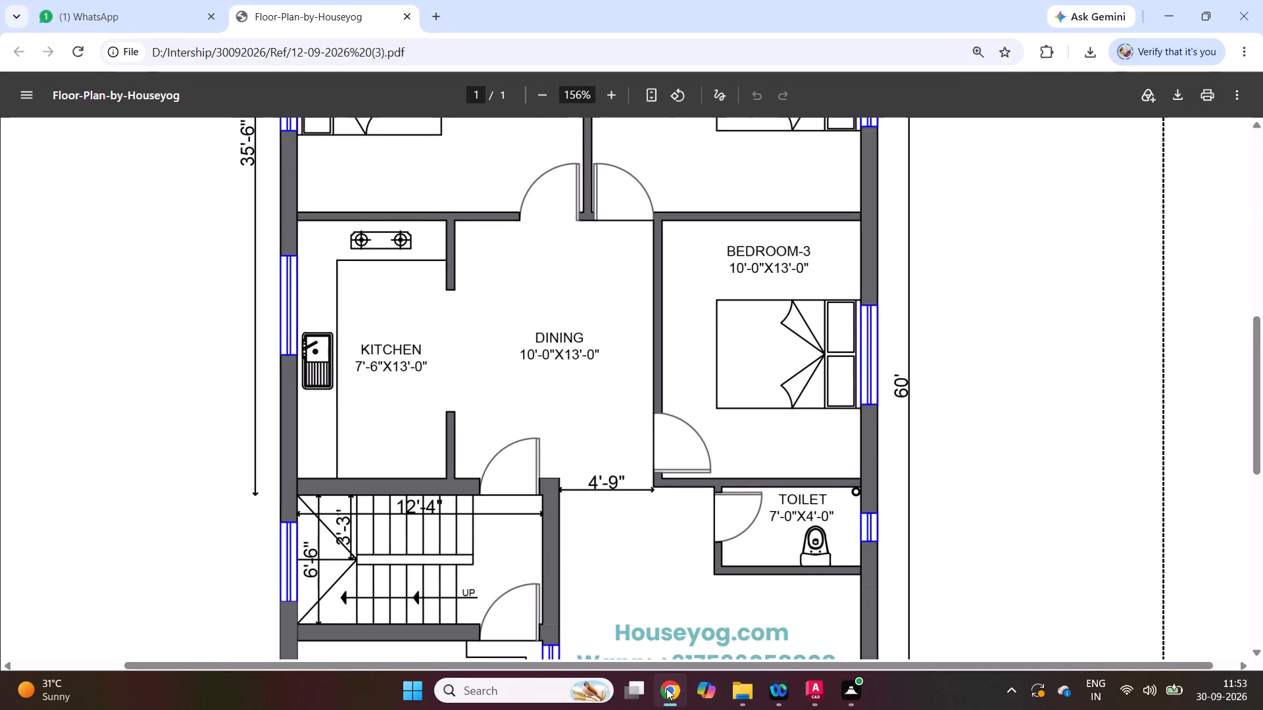
{"action": "scroll", "coordinate": [813, 465], "scroll_direction": "up", "scroll_amount": 4}
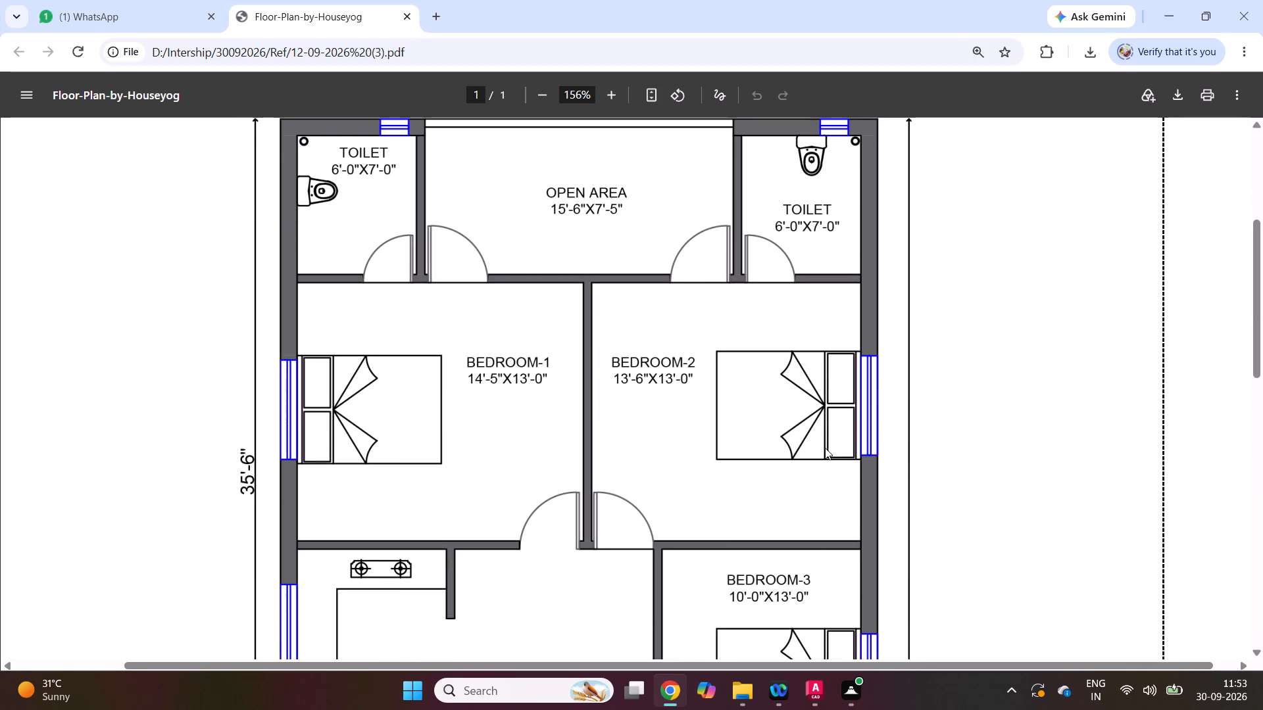
{"action": "left_click", "coordinate": [669, 691]}
{"action": "key", "text": "Escape"}
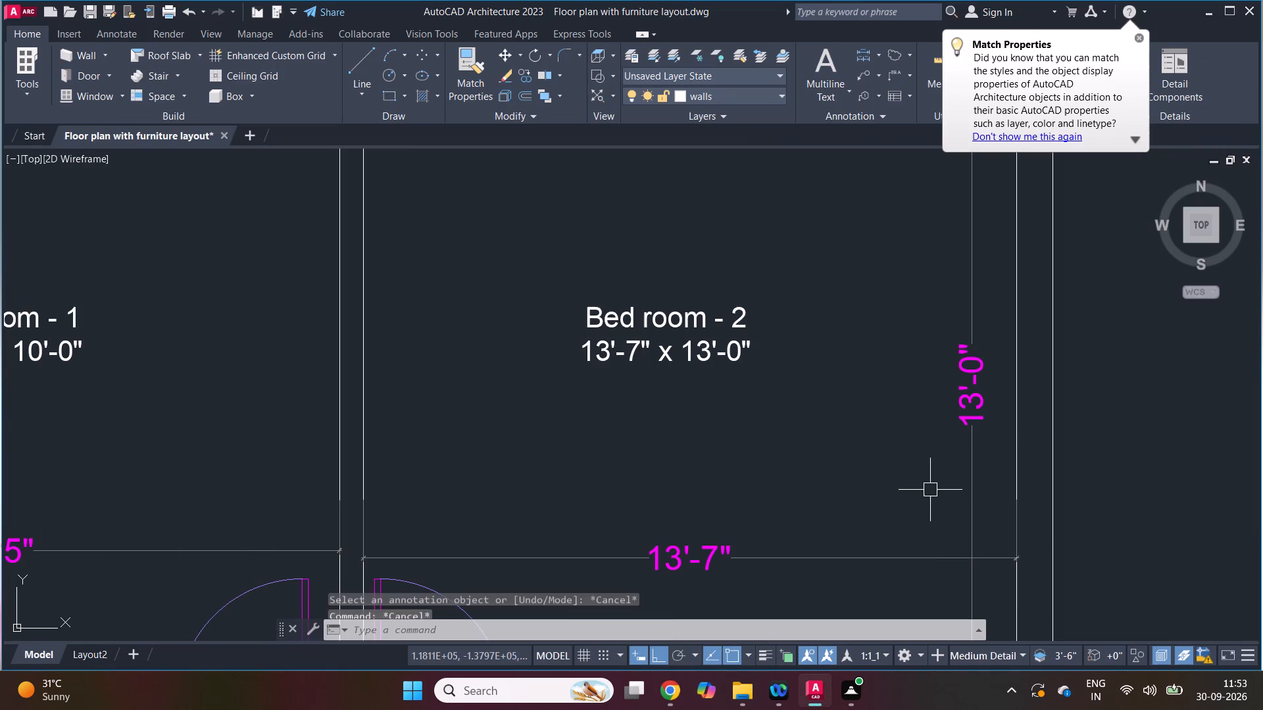
Erase the 13'-0" and 13'-7" dimensions inside Bed room - 2.
{"action": "key", "text": "e"}
{"action": "key", "text": "space"}
{"action": "left_click", "coordinate": [970, 412]}
{"action": "key", "text": "space"}
{"action": "key", "text": "space"}
{"action": "left_click_drag", "start_coordinate": [752, 597], "coordinate": [751, 572]}
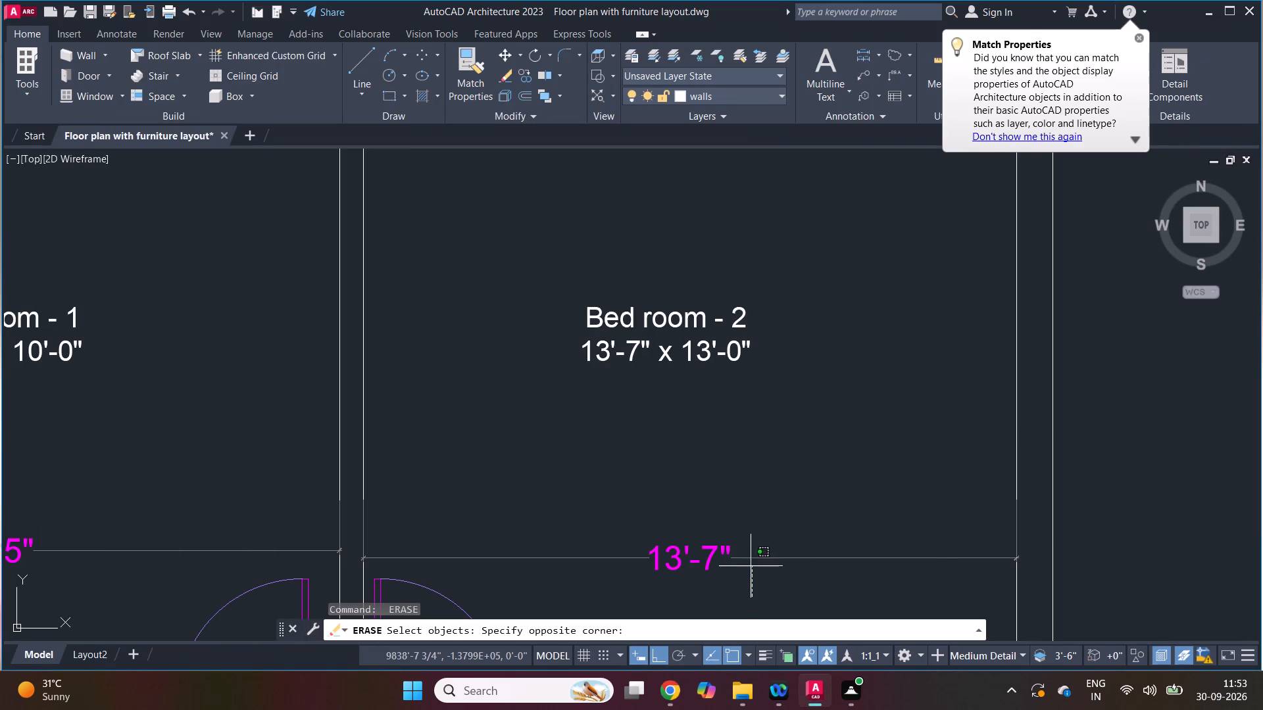
{"action": "left_click", "coordinate": [714, 534]}
{"action": "key", "text": "space"}
{"action": "scroll", "coordinate": [901, 369], "scroll_direction": "down", "scroll_amount": 4}
{"action": "key", "text": "Escape"}
Set the size line of the Bed room - 1 label to 14'-5" x 13'-0".
{"action": "scroll", "coordinate": [832, 379], "scroll_direction": "up", "scroll_amount": 4}
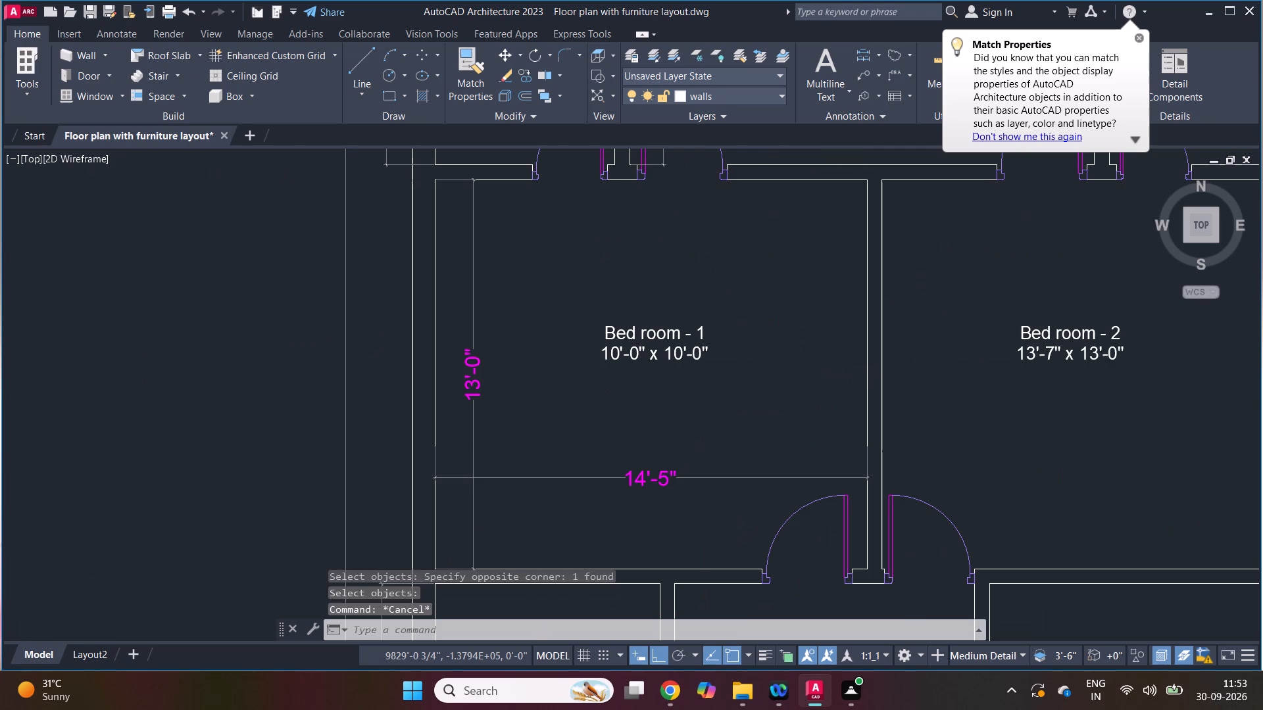
{"action": "key", "text": "e"}
{"action": "key", "text": "d"}
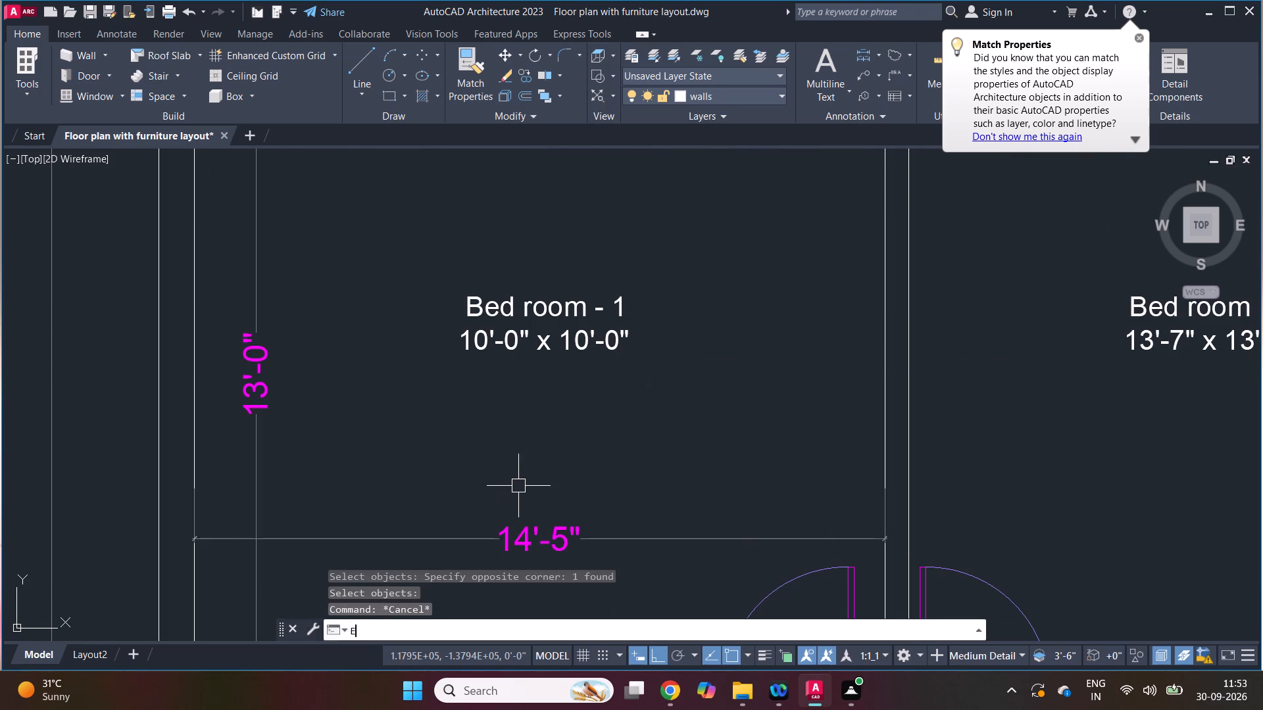
{"action": "key", "text": "space"}
{"action": "left_click", "coordinate": [526, 325]}
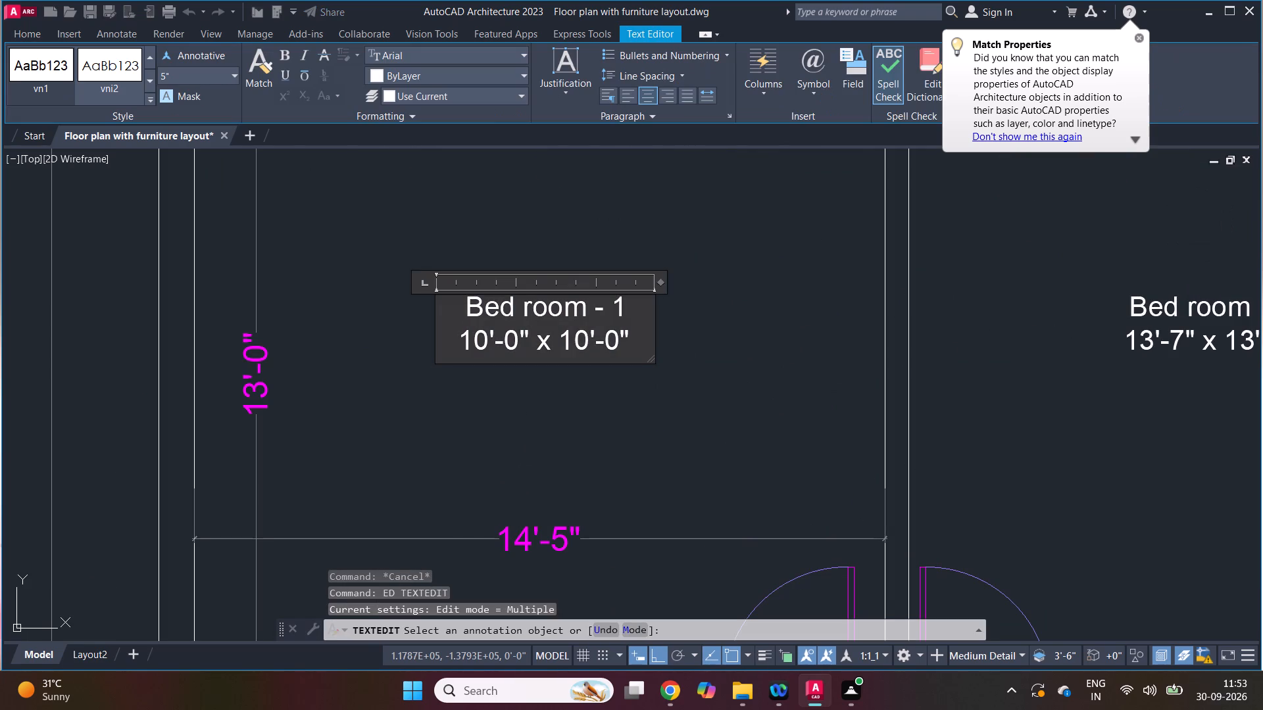
{"action": "left_click_drag", "start_coordinate": [489, 342], "coordinate": [472, 344]}
{"action": "key", "text": "4"}
{"action": "left_click_drag", "start_coordinate": [510, 337], "coordinate": [515, 343]}
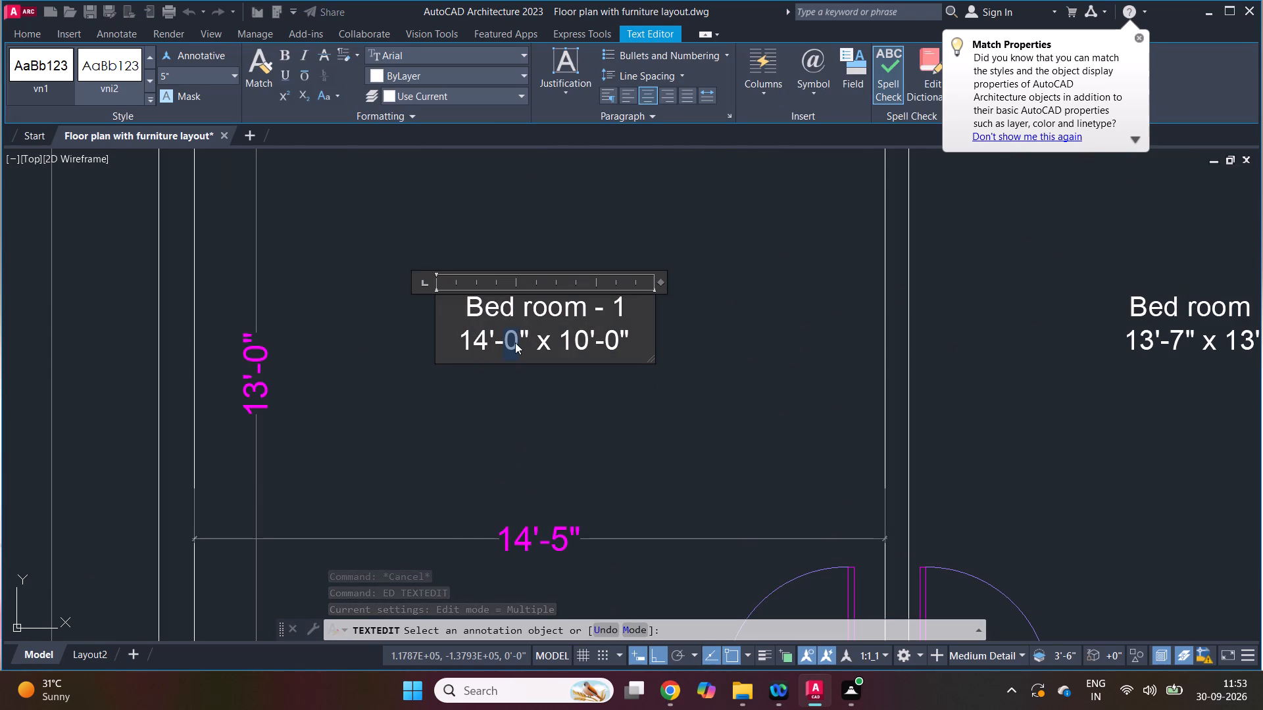
{"action": "key", "text": "5"}
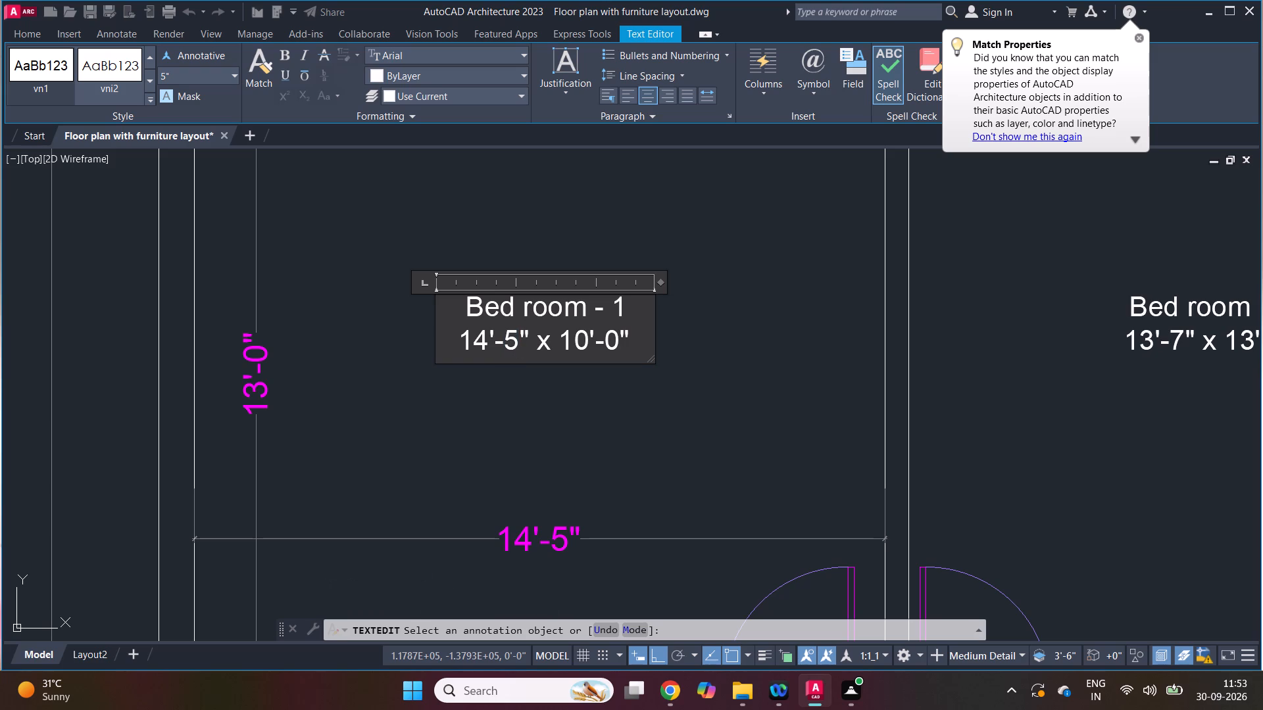
{"action": "left_click_drag", "start_coordinate": [585, 348], "coordinate": [578, 348]}
{"action": "key", "text": "3"}
{"action": "left_click", "coordinate": [581, 404]}
{"action": "key", "text": "Escape"}
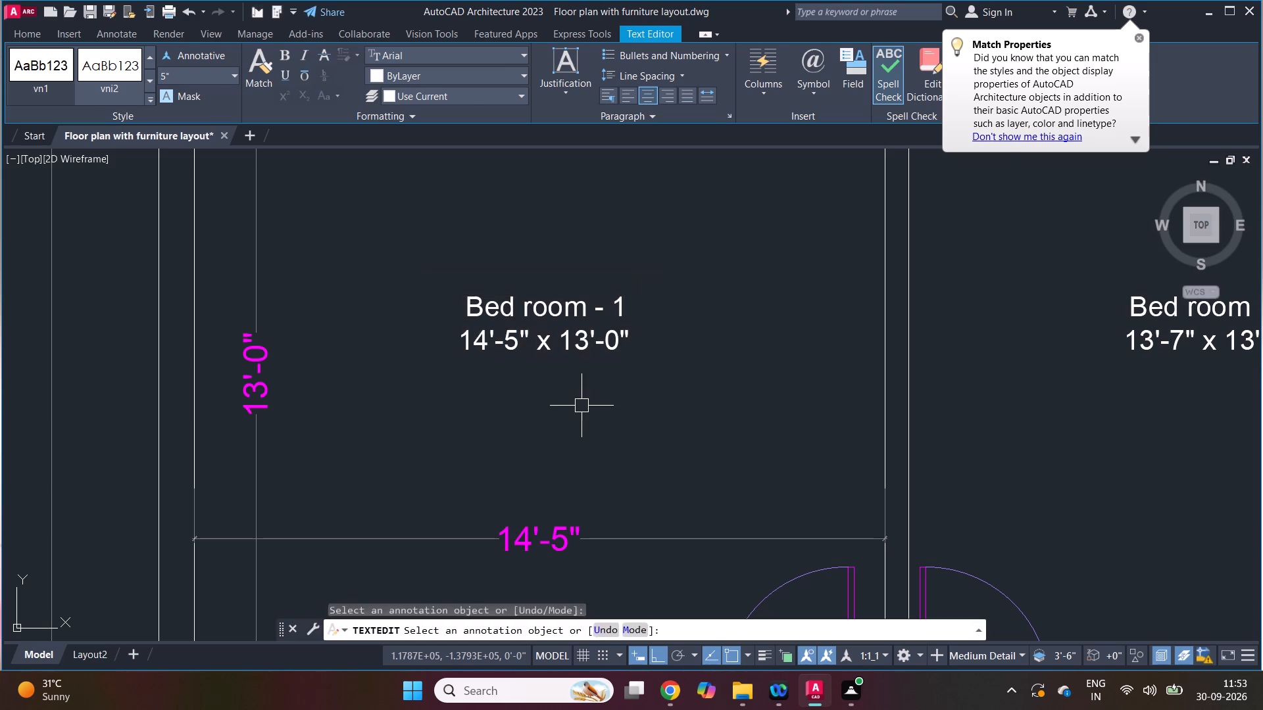
{"action": "scroll", "coordinate": [591, 406], "scroll_direction": "down", "scroll_amount": 2}
{"action": "key", "text": "Escape"}
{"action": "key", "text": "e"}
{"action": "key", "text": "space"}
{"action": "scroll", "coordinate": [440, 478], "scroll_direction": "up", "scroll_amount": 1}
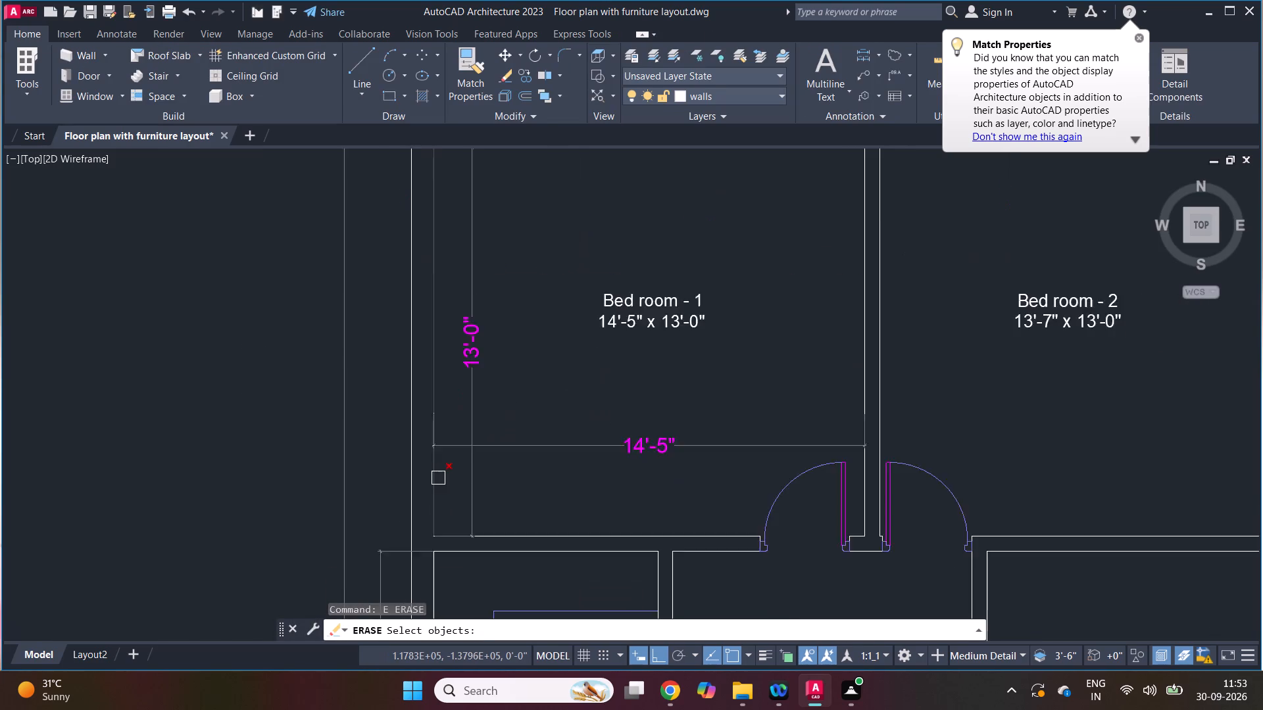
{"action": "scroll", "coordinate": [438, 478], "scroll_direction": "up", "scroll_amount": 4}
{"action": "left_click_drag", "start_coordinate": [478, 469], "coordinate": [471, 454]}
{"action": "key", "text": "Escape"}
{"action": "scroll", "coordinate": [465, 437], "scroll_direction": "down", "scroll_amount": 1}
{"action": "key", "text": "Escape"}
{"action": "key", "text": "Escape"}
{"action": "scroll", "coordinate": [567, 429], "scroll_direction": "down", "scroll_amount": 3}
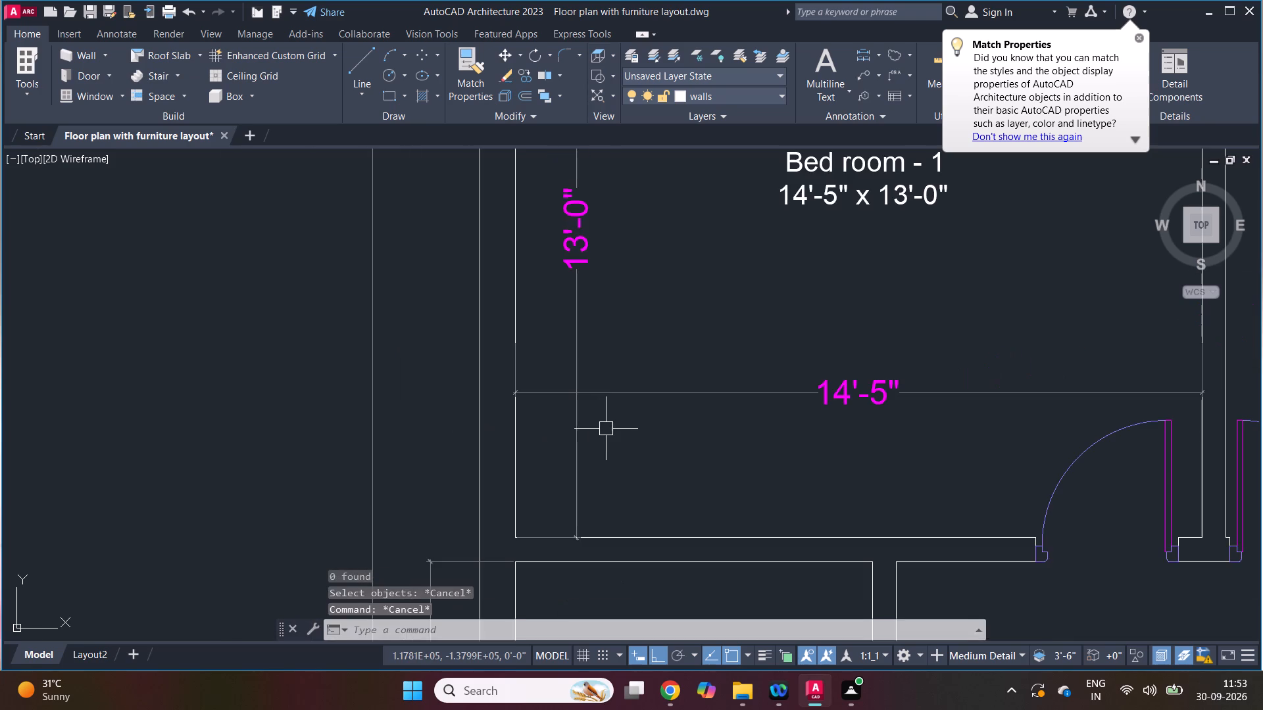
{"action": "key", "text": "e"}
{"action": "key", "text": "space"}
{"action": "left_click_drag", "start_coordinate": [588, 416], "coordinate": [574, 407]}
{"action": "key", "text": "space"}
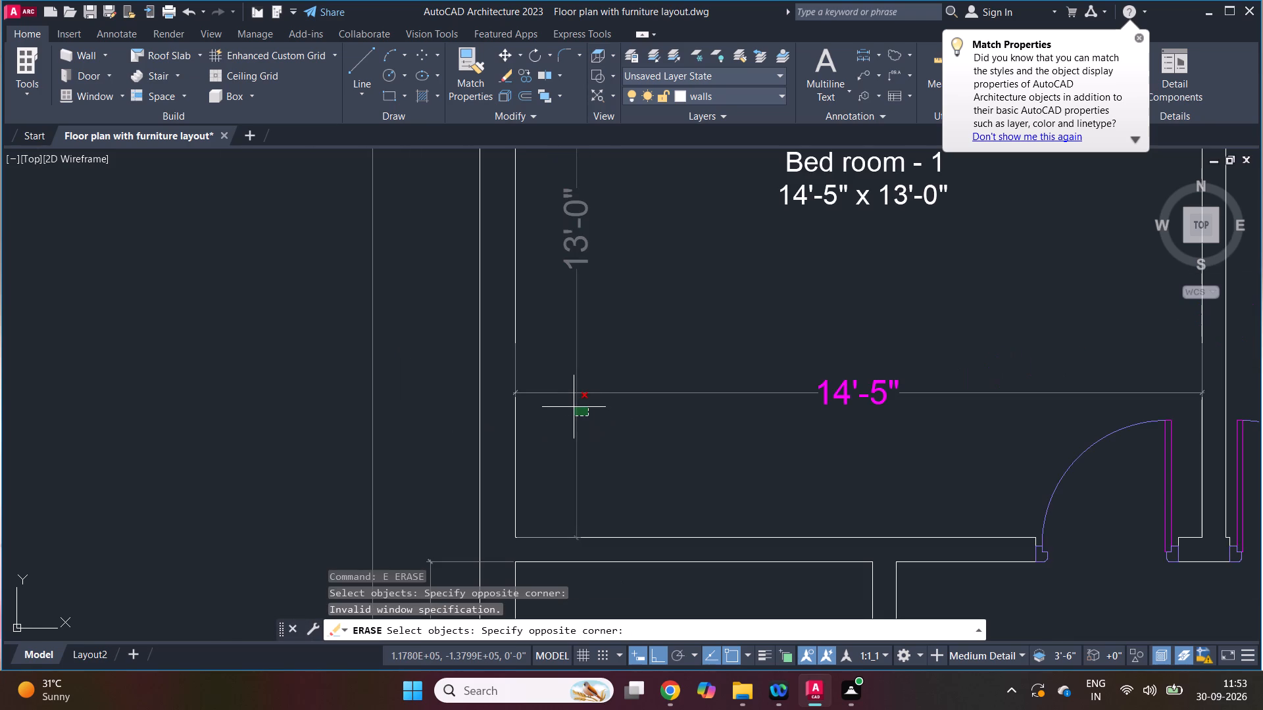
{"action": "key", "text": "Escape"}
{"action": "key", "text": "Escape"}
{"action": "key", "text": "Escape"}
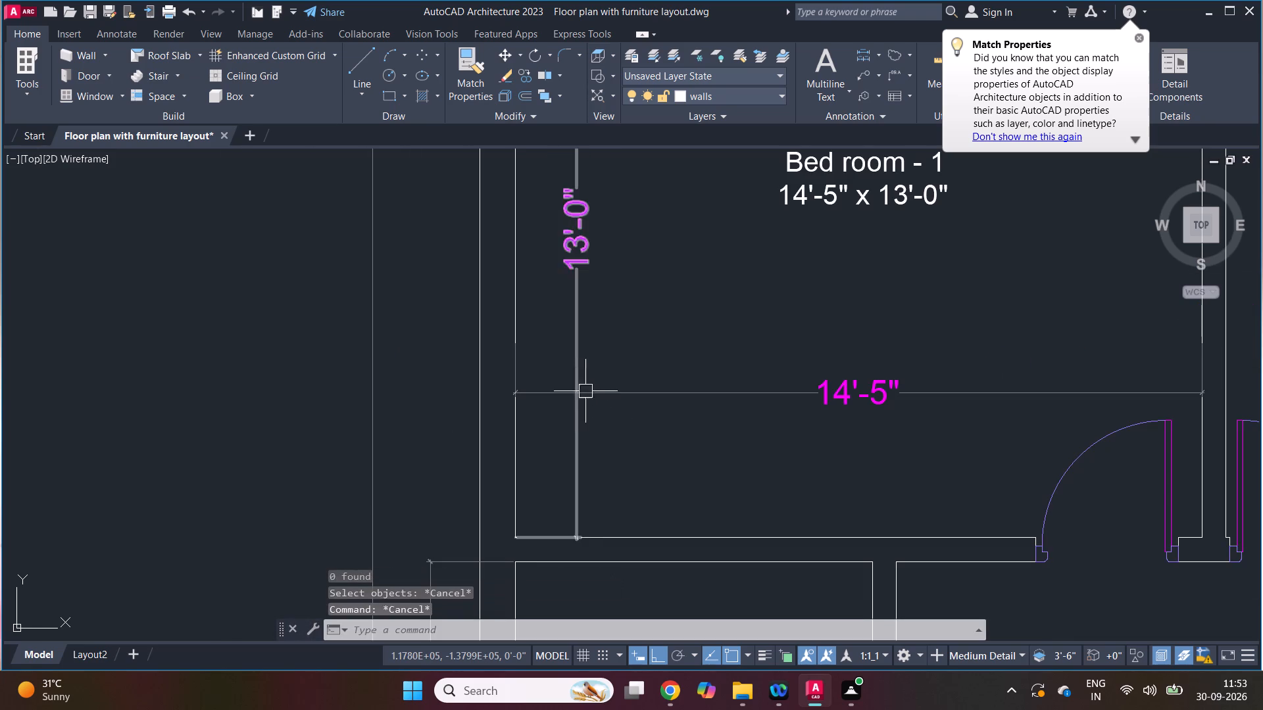
Erase the 13'-0" and 14'-5" dimensions inside Bed room - 1.
{"action": "type", "text": "E"}
{"action": "key", "text": "space"}
{"action": "left_click_drag", "start_coordinate": [586, 376], "coordinate": [581, 383]}
{"action": "left_click", "coordinate": [558, 410]}
{"action": "key", "text": "space"}
{"action": "key", "text": "Escape"}
Set the size line of the Toilet label adjoining Bed room - 1 to 6'-0" x 7'-0".
{"action": "scroll", "coordinate": [546, 435], "scroll_direction": "down", "scroll_amount": 6}
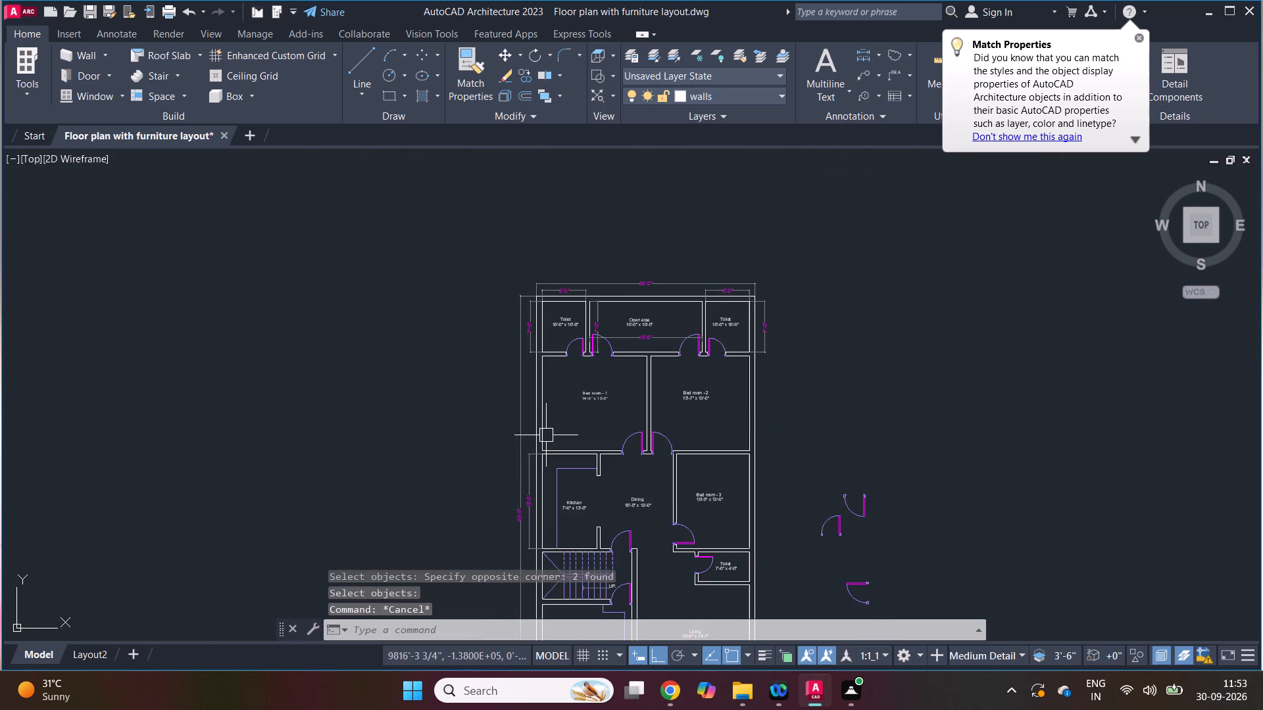
{"action": "scroll", "coordinate": [546, 435], "scroll_direction": "down", "scroll_amount": 4}
{"action": "key", "text": "Escape"}
{"action": "scroll", "coordinate": [558, 404], "scroll_direction": "up", "scroll_amount": 2}
{"action": "scroll", "coordinate": [545, 505], "scroll_direction": "up", "scroll_amount": 3}
{"action": "scroll", "coordinate": [545, 381], "scroll_direction": "up", "scroll_amount": 3}
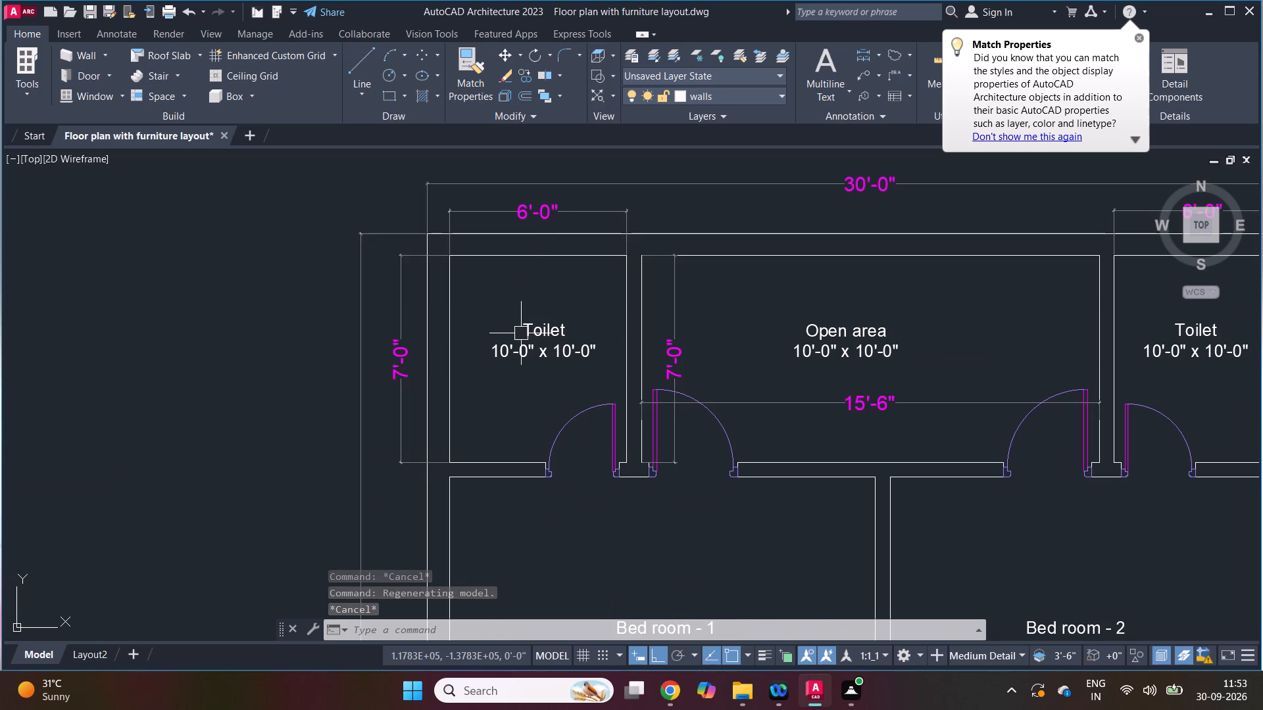
{"action": "scroll", "coordinate": [521, 337], "scroll_direction": "up", "scroll_amount": 1}
{"action": "key", "text": "Escape"}
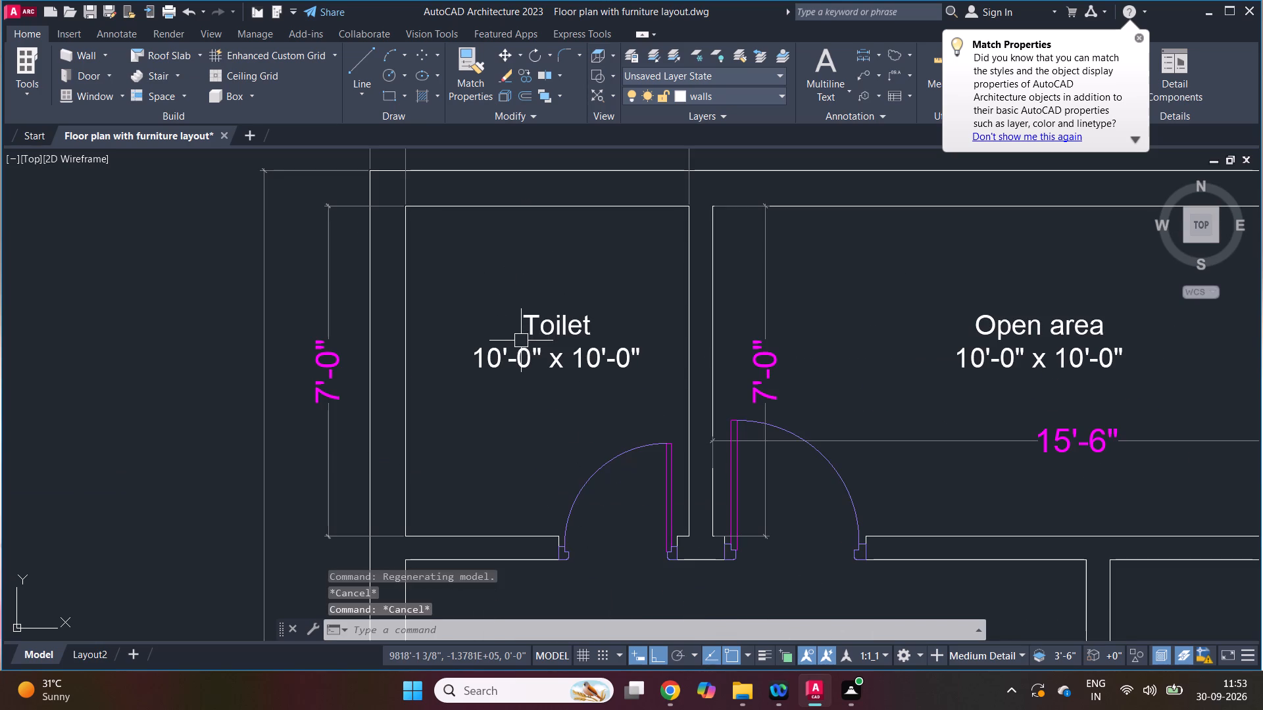
{"action": "key", "text": "e"}
{"action": "key", "text": "d"}
{"action": "key", "text": "space"}
{"action": "left_click", "coordinate": [559, 319]}
{"action": "scroll", "coordinate": [526, 377], "scroll_direction": "down", "scroll_amount": 2}
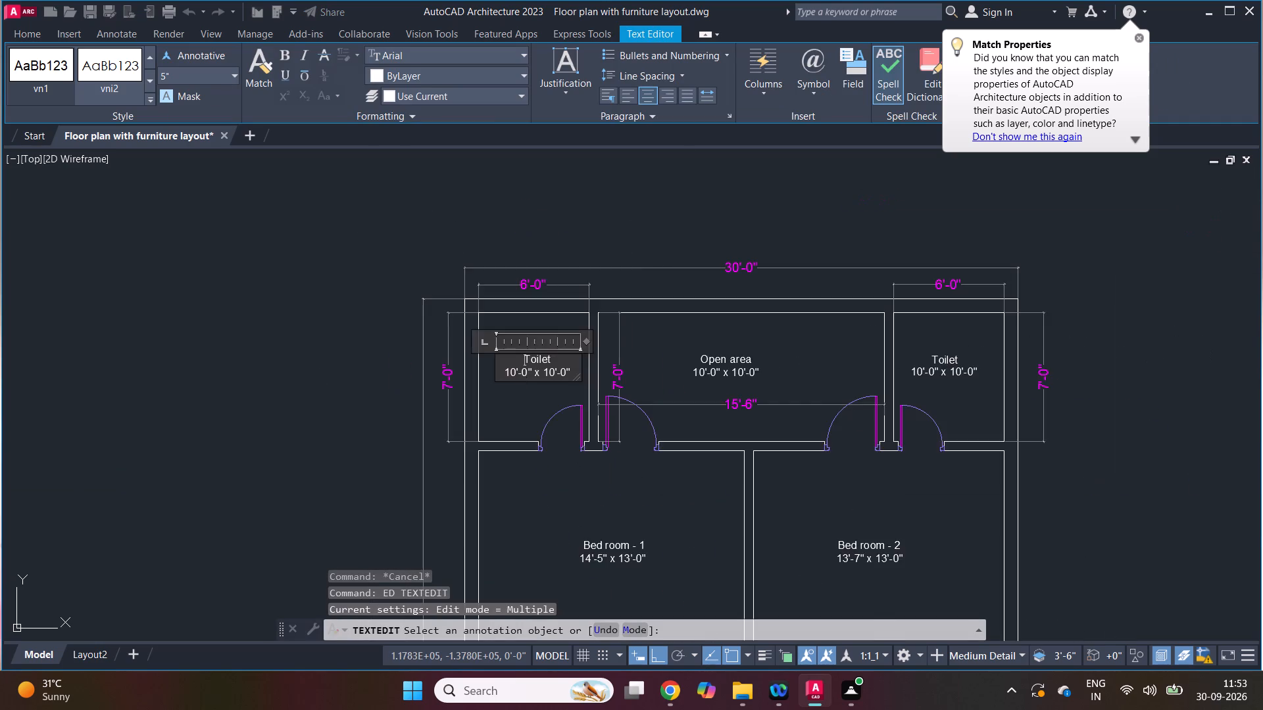
{"action": "scroll", "coordinate": [528, 373], "scroll_direction": "up", "scroll_amount": 3}
{"action": "left_click_drag", "start_coordinate": [467, 368], "coordinate": [434, 379]}
{"action": "key", "text": "6"}
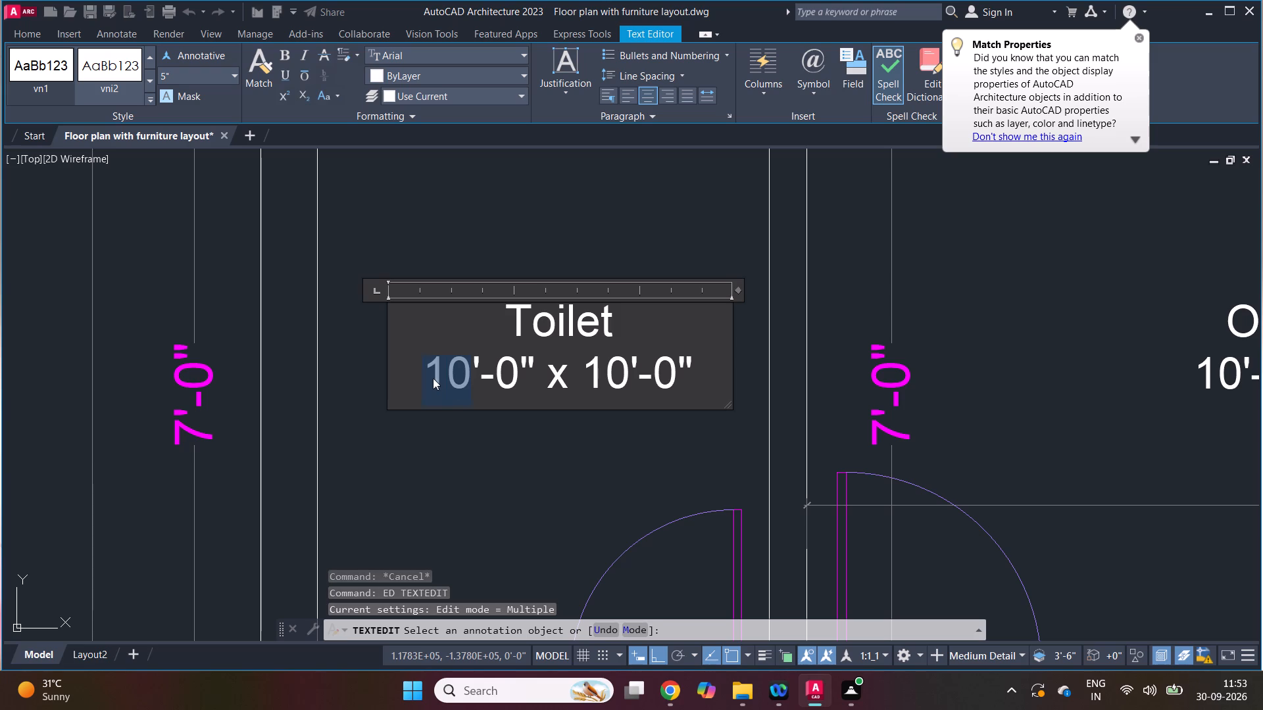
{"action": "left_click_drag", "start_coordinate": [581, 377], "coordinate": [614, 378]}
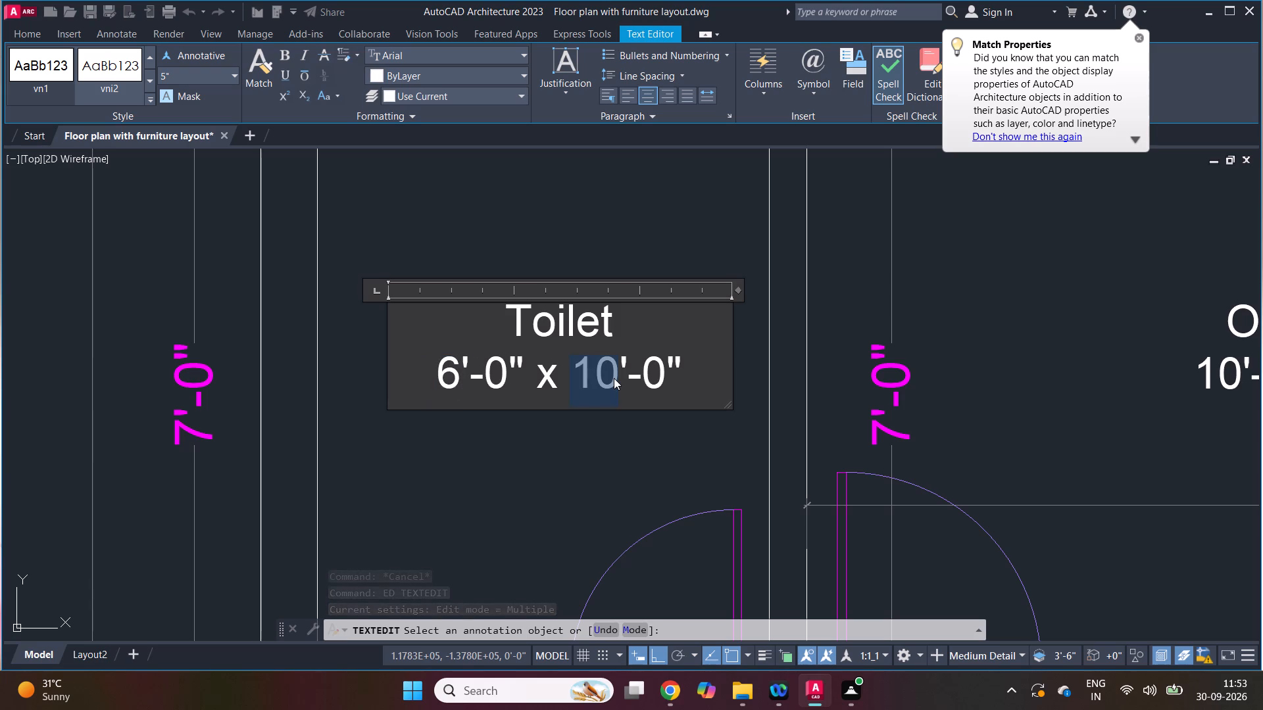
{"action": "key", "text": "7"}
{"action": "left_click", "coordinate": [582, 456]}
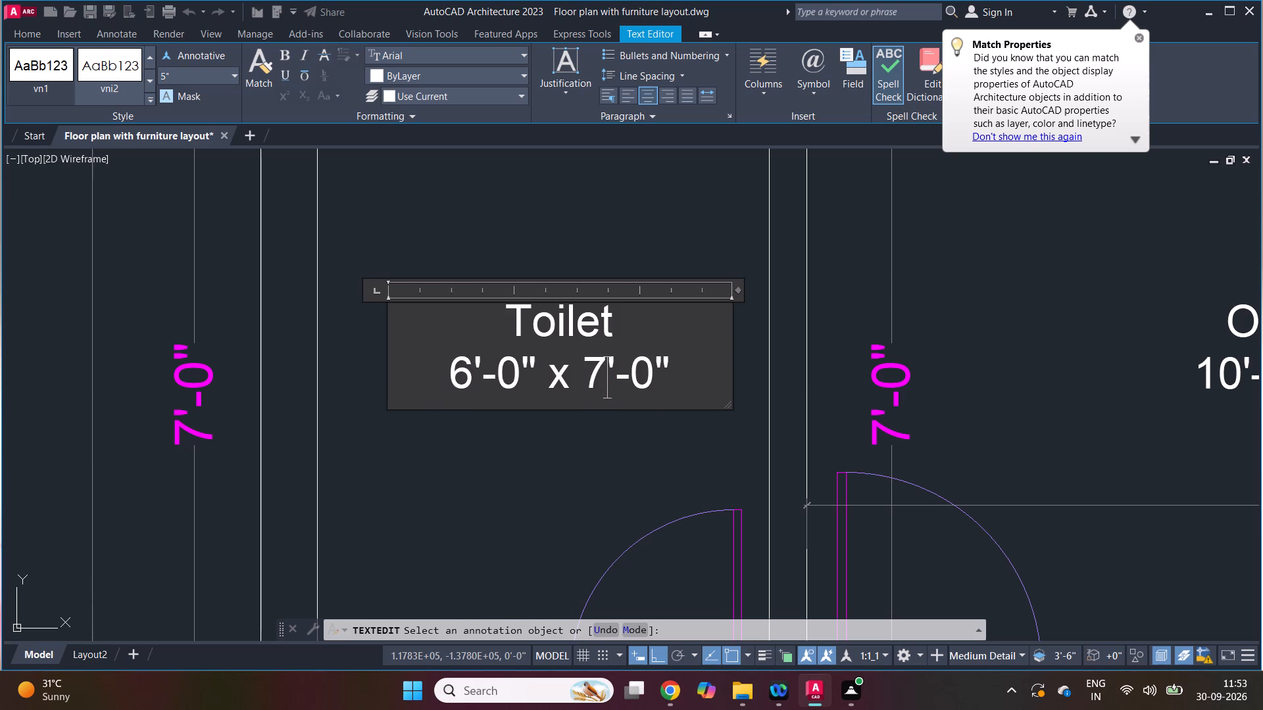
{"action": "key", "text": "Escape"}
Erase the 6'-0" and 7'-0" dimensions of the toilet adjoining Bed room - 1.
{"action": "scroll", "coordinate": [533, 450], "scroll_direction": "down", "scroll_amount": 2}
{"action": "key", "text": "e"}
{"action": "key", "text": "space"}
{"action": "left_click", "coordinate": [537, 269]}
{"action": "key", "text": "space"}
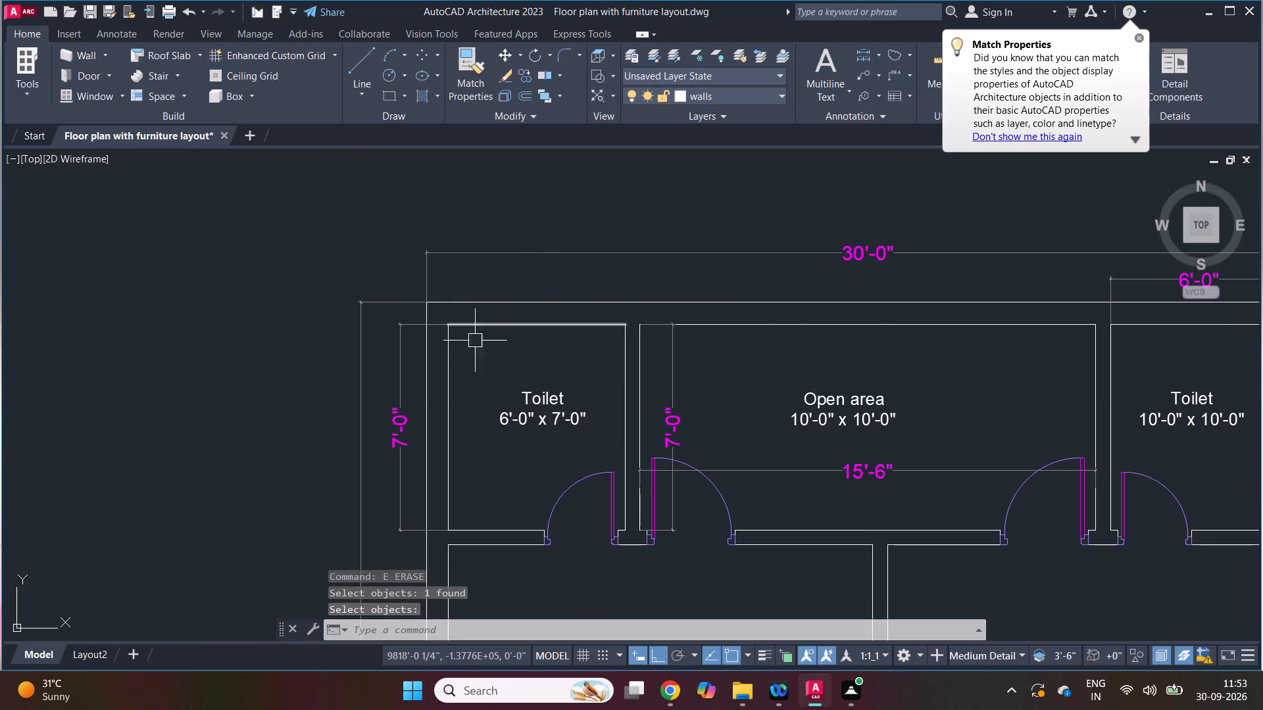
{"action": "key", "text": "e"}
{"action": "key", "text": "space"}
{"action": "left_click", "coordinate": [395, 422]}
{"action": "key", "text": "space"}
{"action": "scroll", "coordinate": [434, 401], "scroll_direction": "down", "scroll_amount": 2}
{"action": "key", "text": "Escape"}
{"action": "key", "text": "Escape"}
Set the size line of the Open area label to 15'-6" x 7'-0".
{"action": "scroll", "coordinate": [633, 440], "scroll_direction": "up", "scroll_amount": 2}
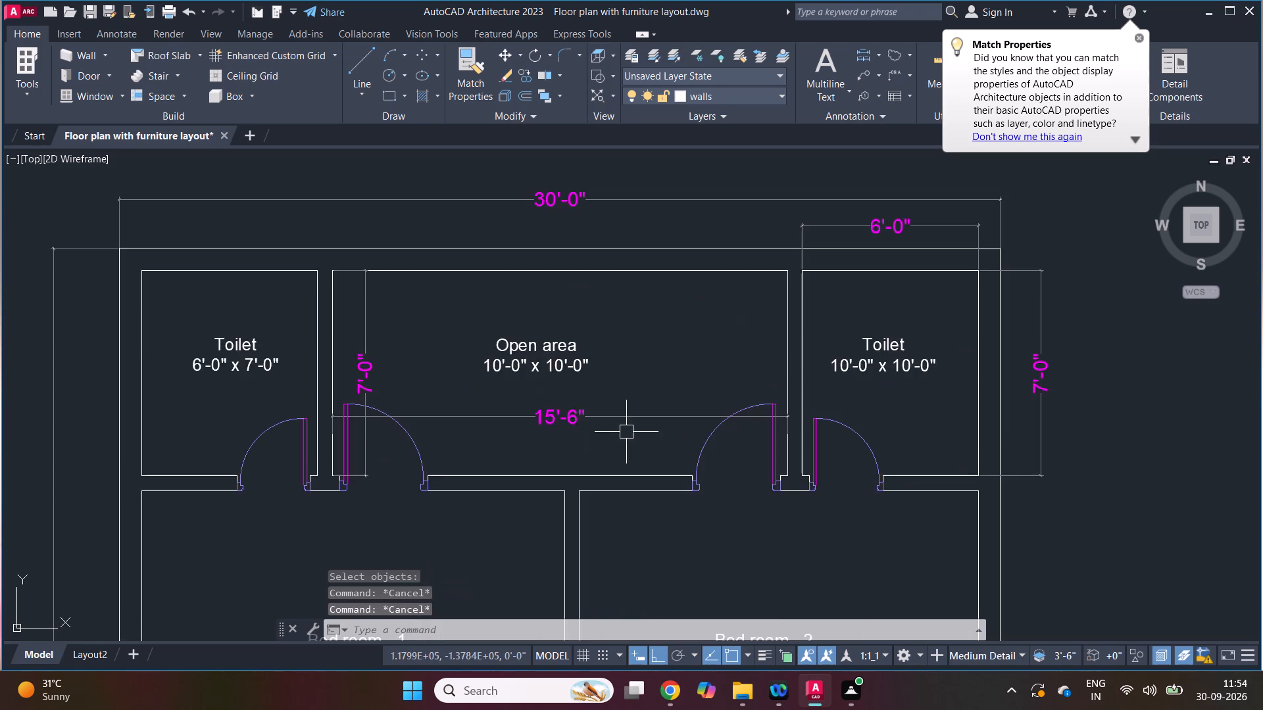
{"action": "scroll", "coordinate": [514, 371], "scroll_direction": "up", "scroll_amount": 1}
{"action": "key", "text": "e"}
{"action": "key", "text": "d"}
{"action": "key", "text": "space"}
{"action": "left_click", "coordinate": [523, 358]}
{"action": "left_click_drag", "start_coordinate": [485, 357], "coordinate": [483, 362]}
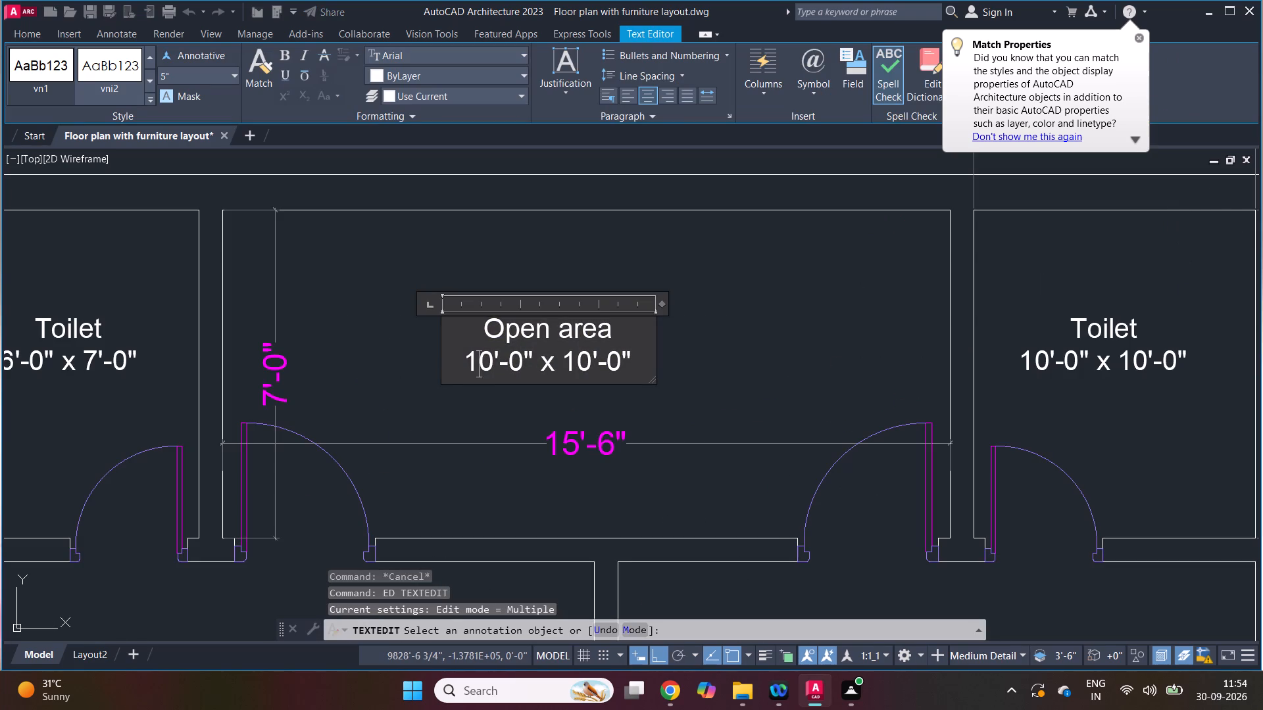
{"action": "left_click_drag", "start_coordinate": [483, 362], "coordinate": [491, 362]}
{"action": "key", "text": "5"}
{"action": "left_click_drag", "start_coordinate": [516, 356], "coordinate": [522, 356]}
{"action": "left_click_drag", "start_coordinate": [522, 356], "coordinate": [510, 366]}
{"action": "key", "text": "6"}
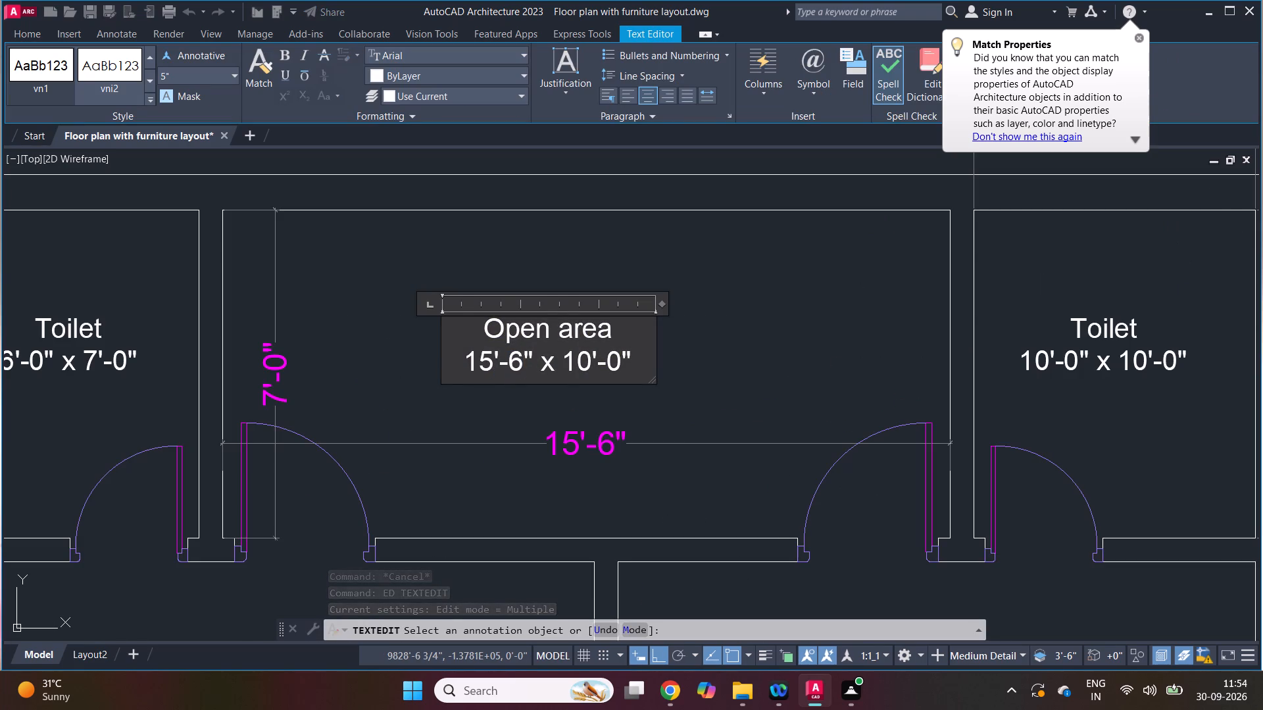
{"action": "scroll", "coordinate": [579, 358], "scroll_direction": "up", "scroll_amount": 1}
{"action": "left_click_drag", "start_coordinate": [556, 360], "coordinate": [589, 366]}
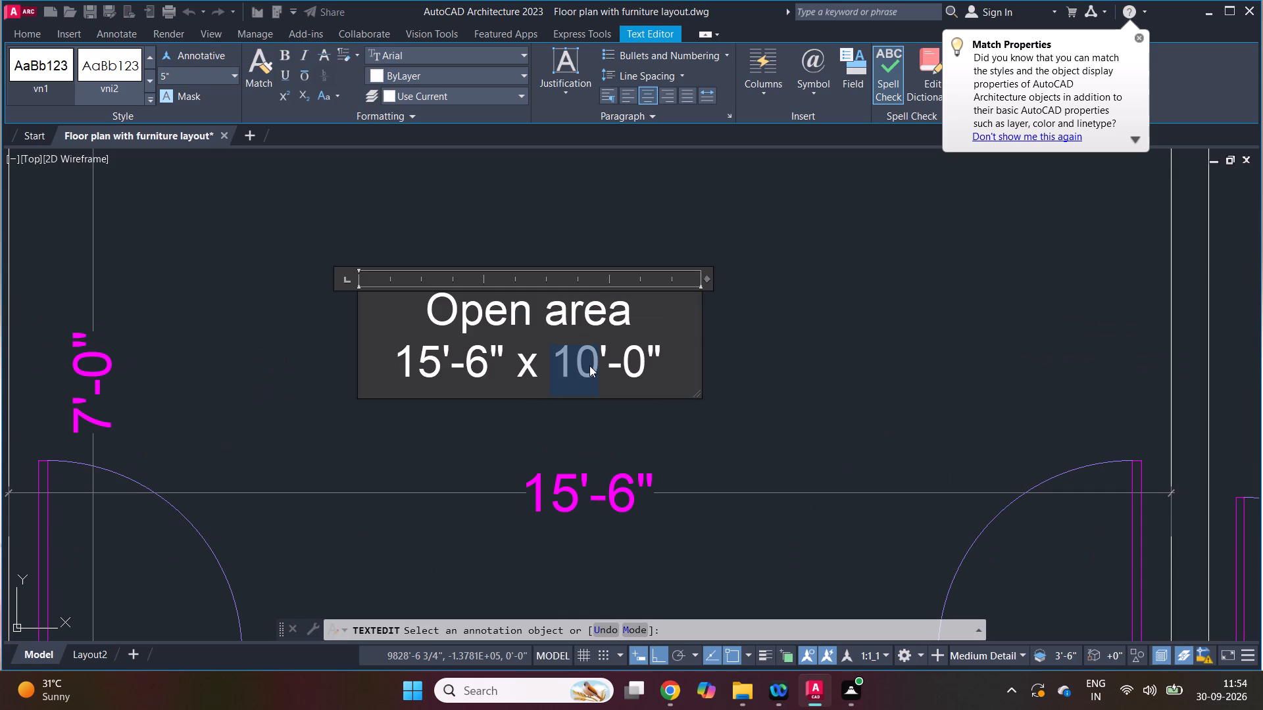
{"action": "key", "text": "7"}
{"action": "left_click", "coordinate": [647, 442]}
{"action": "key", "text": "Escape"}
Erase the 15'-6" and 7'-0" dimensions inside the Open area.
{"action": "type", "text": "E"}
{"action": "key", "text": "space"}
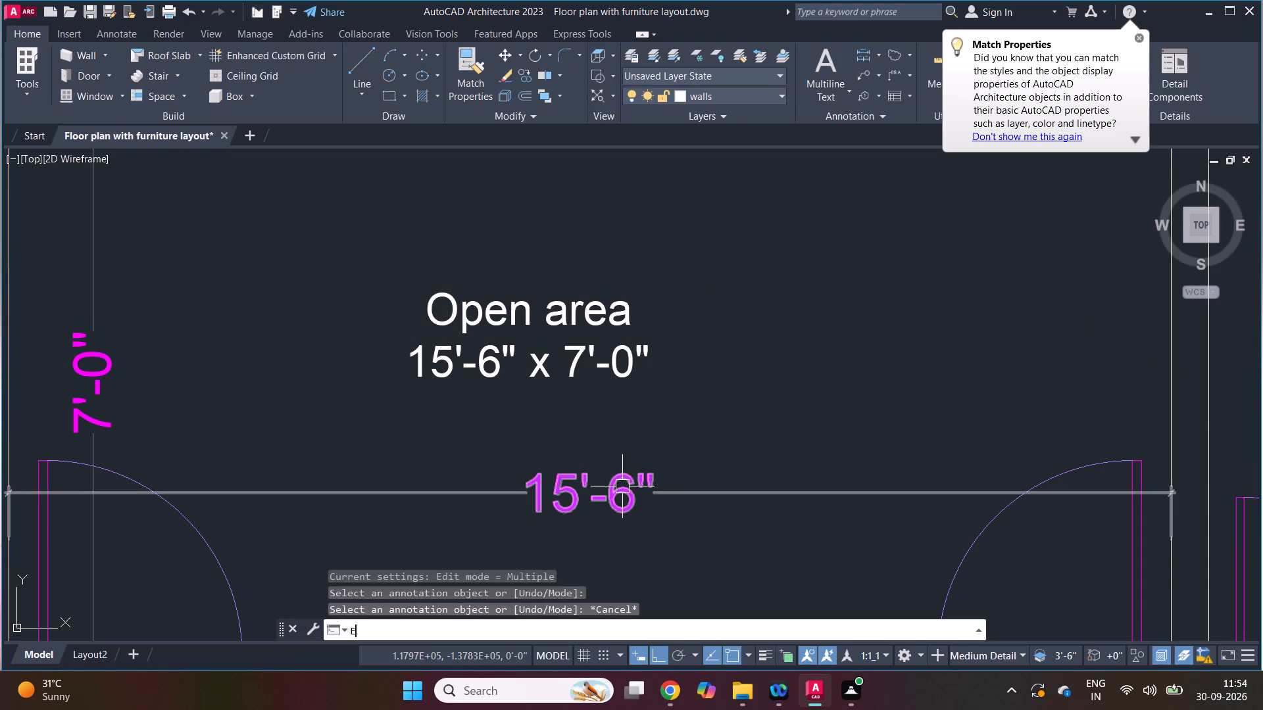
{"action": "left_click", "coordinate": [622, 486]}
{"action": "key", "text": "space"}
{"action": "key", "text": "Escape"}
{"action": "scroll", "coordinate": [261, 402], "scroll_direction": "down", "scroll_amount": 1}
{"action": "key", "text": "e"}
{"action": "key", "text": "space"}
{"action": "left_click", "coordinate": [154, 374]}
{"action": "key", "text": "space"}
{"action": "key", "text": "space"}
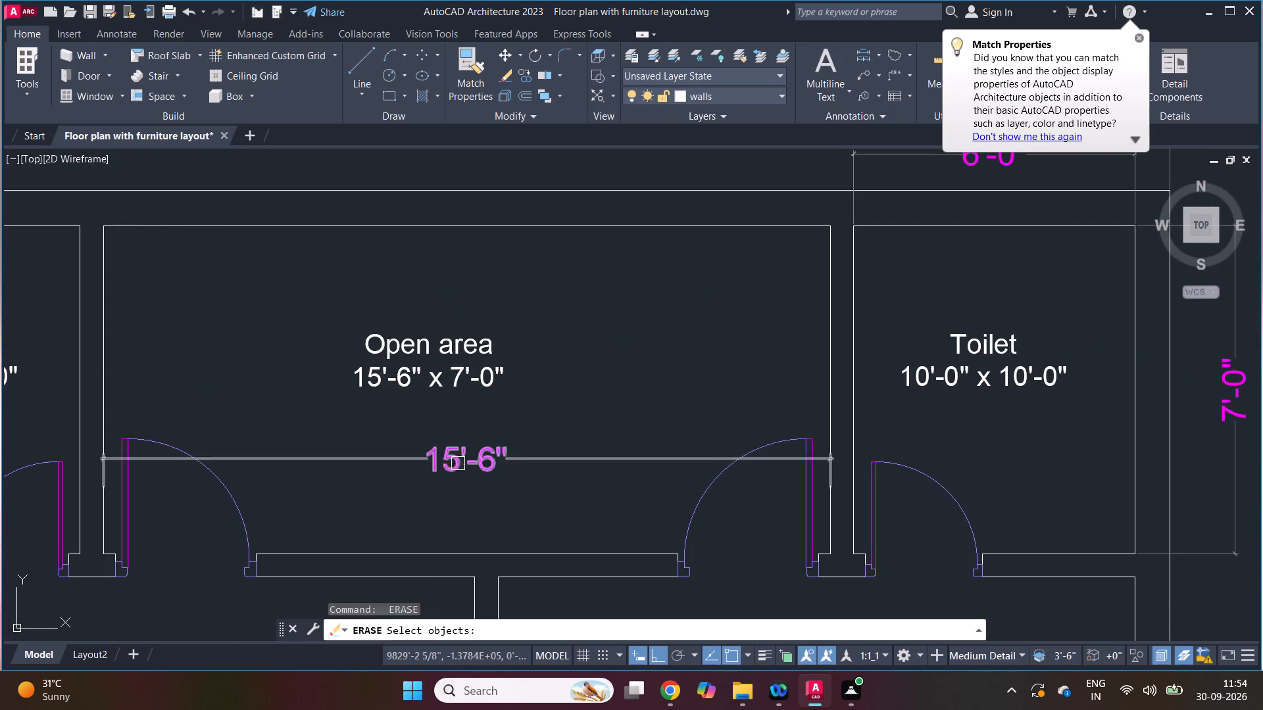
{"action": "left_click", "coordinate": [466, 452]}
{"action": "key", "text": "space"}
{"action": "scroll", "coordinate": [407, 419], "scroll_direction": "down", "scroll_amount": 2}
{"action": "key", "text": "Escape"}
{"action": "key", "text": "Escape"}
Erase the placeholder label and the 7'-0" and 6'-0" dimensions of the toilet adjoining Bed room - 2.
{"action": "scroll", "coordinate": [669, 360], "scroll_direction": "up", "scroll_amount": 1}
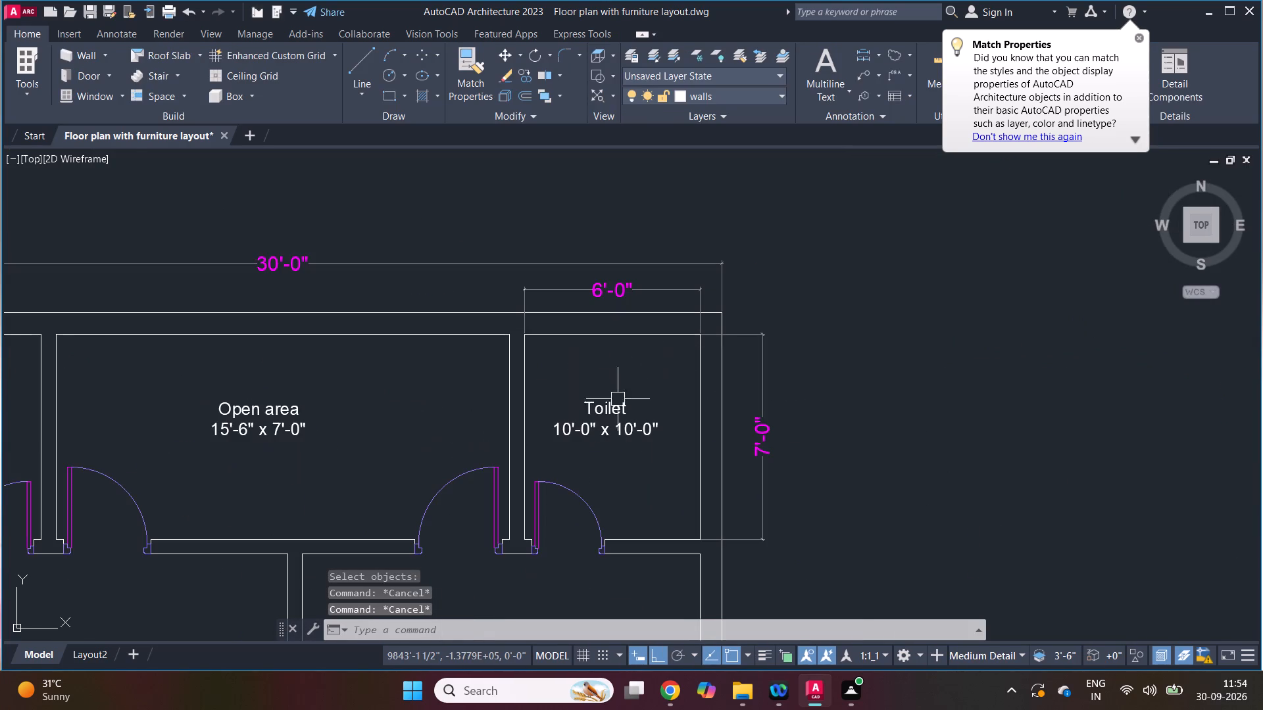
{"action": "scroll", "coordinate": [591, 429], "scroll_direction": "up", "scroll_amount": 1}
{"action": "key", "text": "e"}
{"action": "key", "text": "space"}
{"action": "left_click", "coordinate": [610, 429]}
{"action": "key", "text": "space"}
{"action": "scroll", "coordinate": [650, 443], "scroll_direction": "down", "scroll_amount": 1}
{"action": "key", "text": "space"}
{"action": "left_click", "coordinate": [780, 437]}
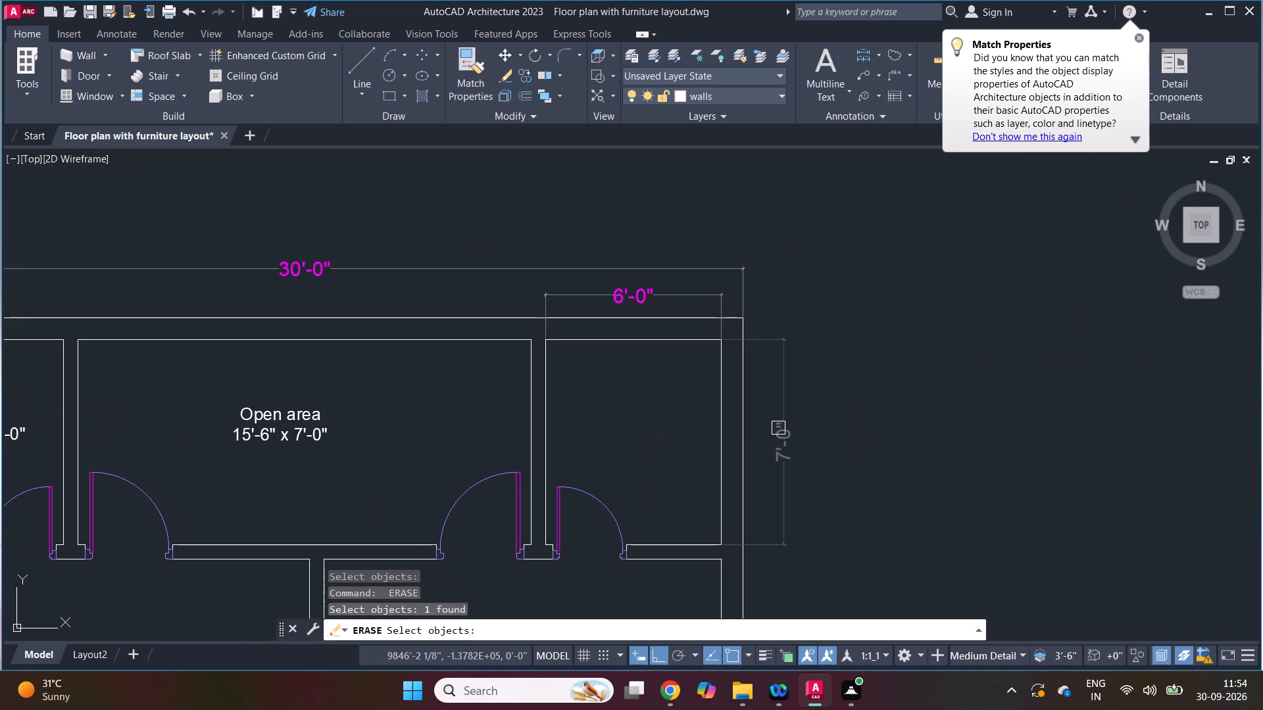
{"action": "key", "text": "space"}
{"action": "key", "text": "space"}
{"action": "left_click", "coordinate": [676, 295]}
{"action": "key", "text": "space"}
{"action": "scroll", "coordinate": [699, 320], "scroll_direction": "down", "scroll_amount": 2}
{"action": "key", "text": "Escape"}
Copy the 6'-0" x 7'-0" Toilet label into the toilet adjoining Bed room - 2.
{"action": "scroll", "coordinate": [398, 379], "scroll_direction": "up", "scroll_amount": 1}
{"action": "type", "text": "CP"}
{"action": "key", "text": "space"}
{"action": "left_click", "coordinate": [427, 366]}
{"action": "key", "text": "space"}
{"action": "left_click_drag", "start_coordinate": [421, 391], "coordinate": [430, 392]}
{"action": "scroll", "coordinate": [822, 390], "scroll_direction": "up", "scroll_amount": 2}
{"action": "left_click", "coordinate": [833, 387]}
{"action": "key", "text": "Escape"}
{"action": "key", "text": "Escape"}
{"action": "scroll", "coordinate": [745, 349], "scroll_direction": "down", "scroll_amount": 2}
{"action": "key", "text": "Escape"}
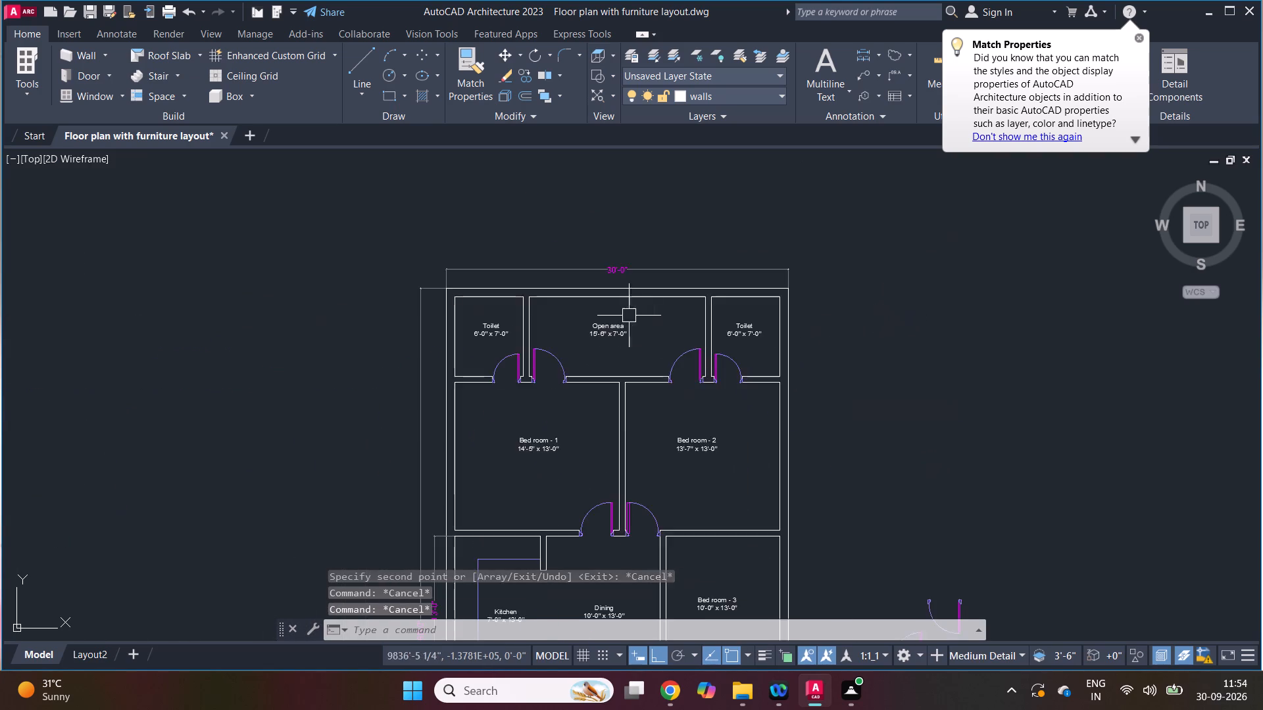
Save the drawing with the updated room labels.
{"action": "scroll", "coordinate": [626, 316], "scroll_direction": "down", "scroll_amount": 3}
{"action": "key", "text": "Escape"}
{"action": "scroll", "coordinate": [604, 392], "scroll_direction": "up", "scroll_amount": 2}
{"action": "key", "text": "ctrl+s"}
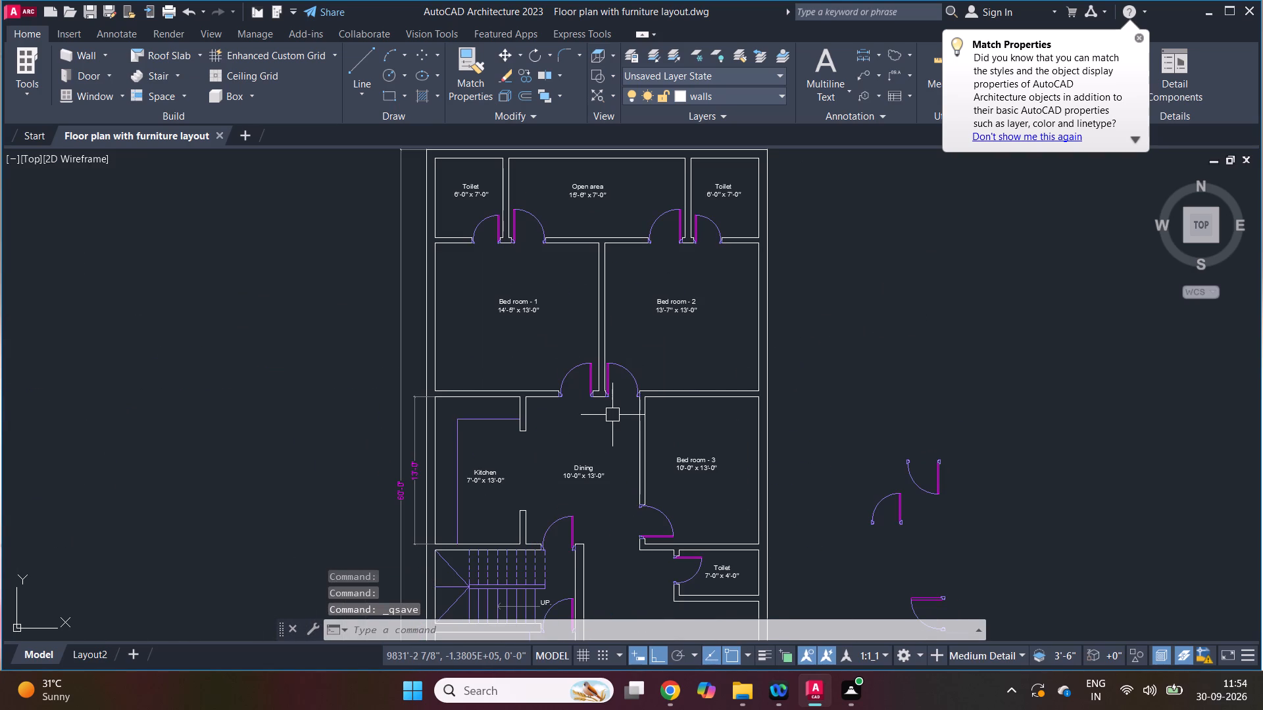
Purge all unused items from the drawing and save the file.
{"action": "type", "text": "PU"}
{"action": "key", "text": "space"}
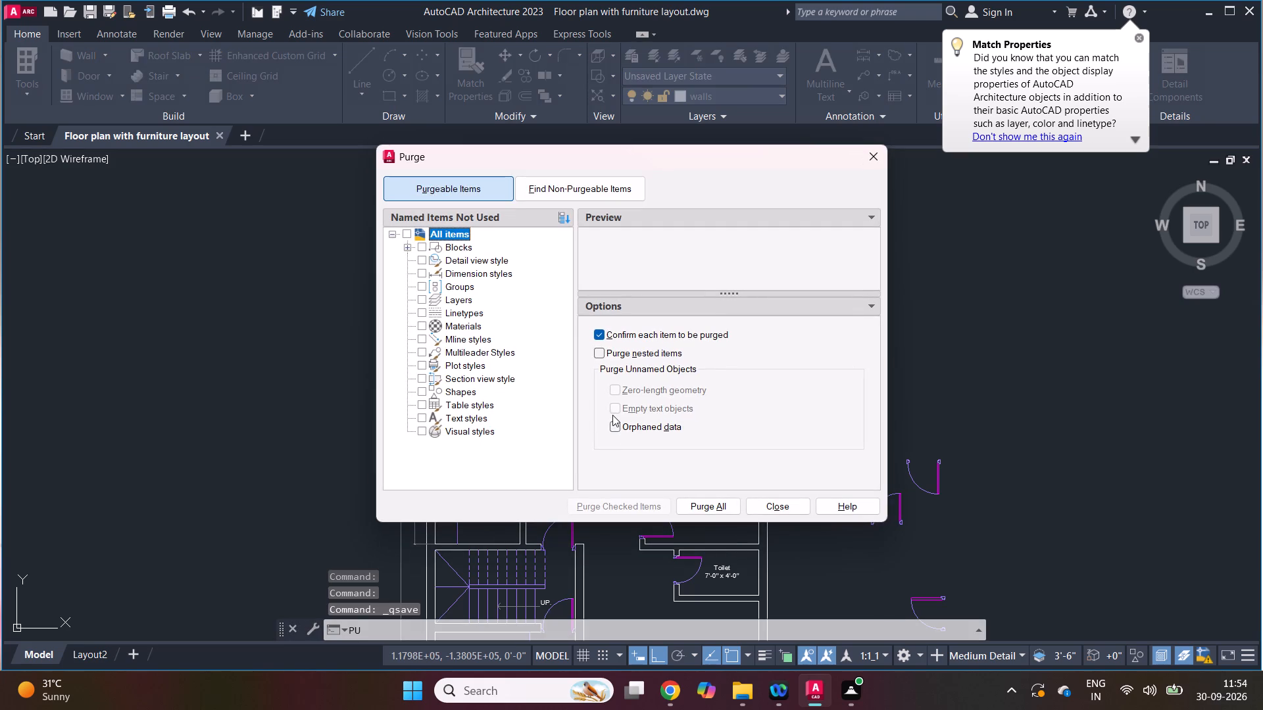
{"action": "left_click", "coordinate": [718, 508]}
{"action": "left_click", "coordinate": [637, 331]}
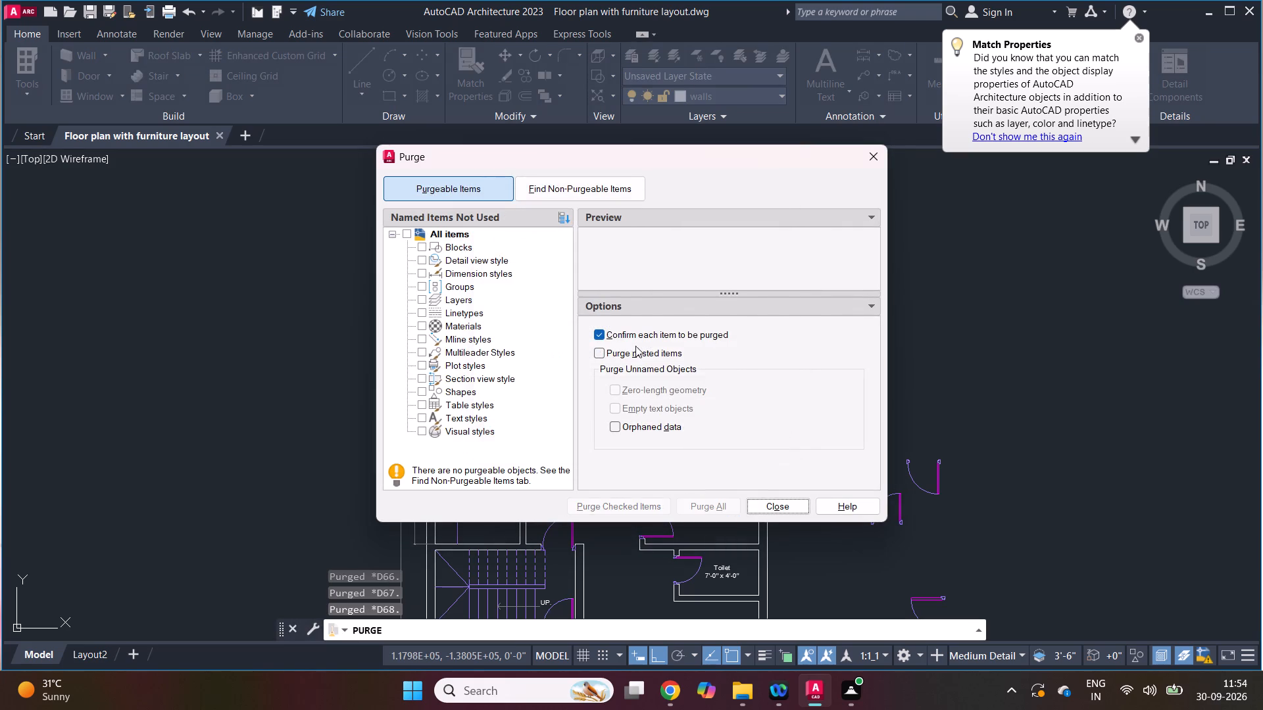
{"action": "left_click", "coordinate": [785, 504]}
{"action": "scroll", "coordinate": [741, 375], "scroll_direction": "down", "scroll_amount": 2}
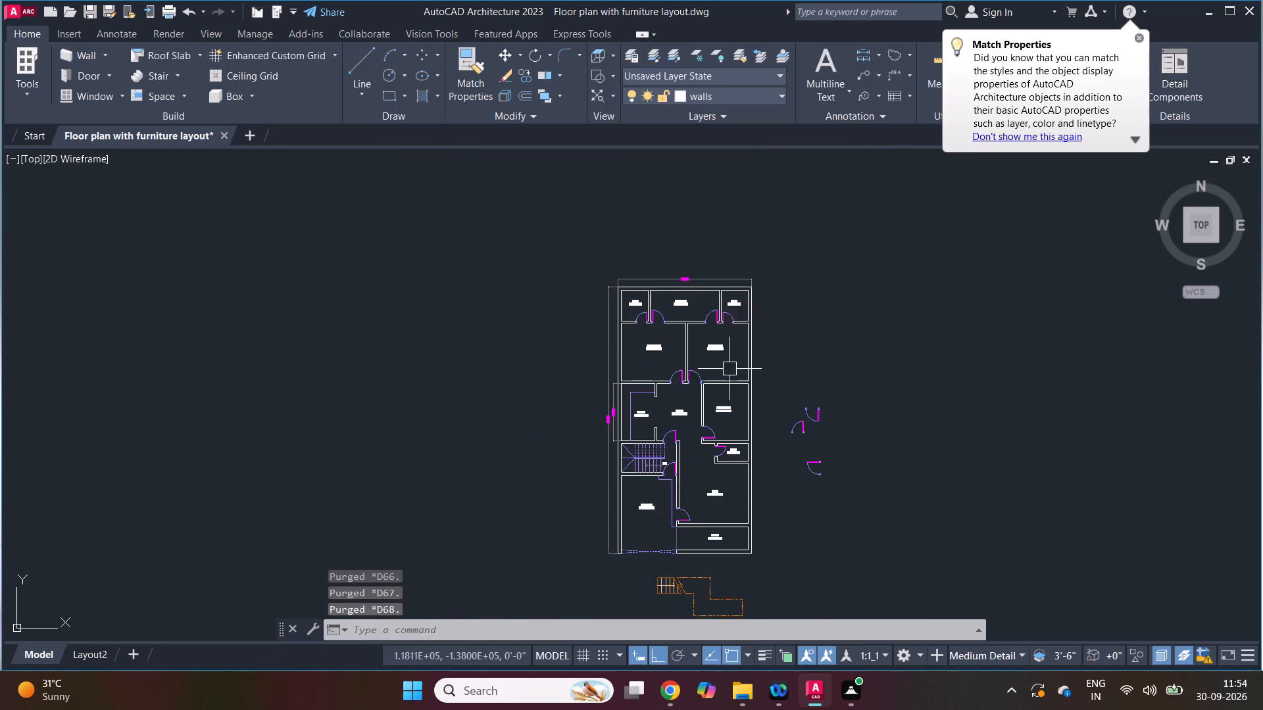
{"action": "scroll", "coordinate": [701, 406], "scroll_direction": "up", "scroll_amount": 2}
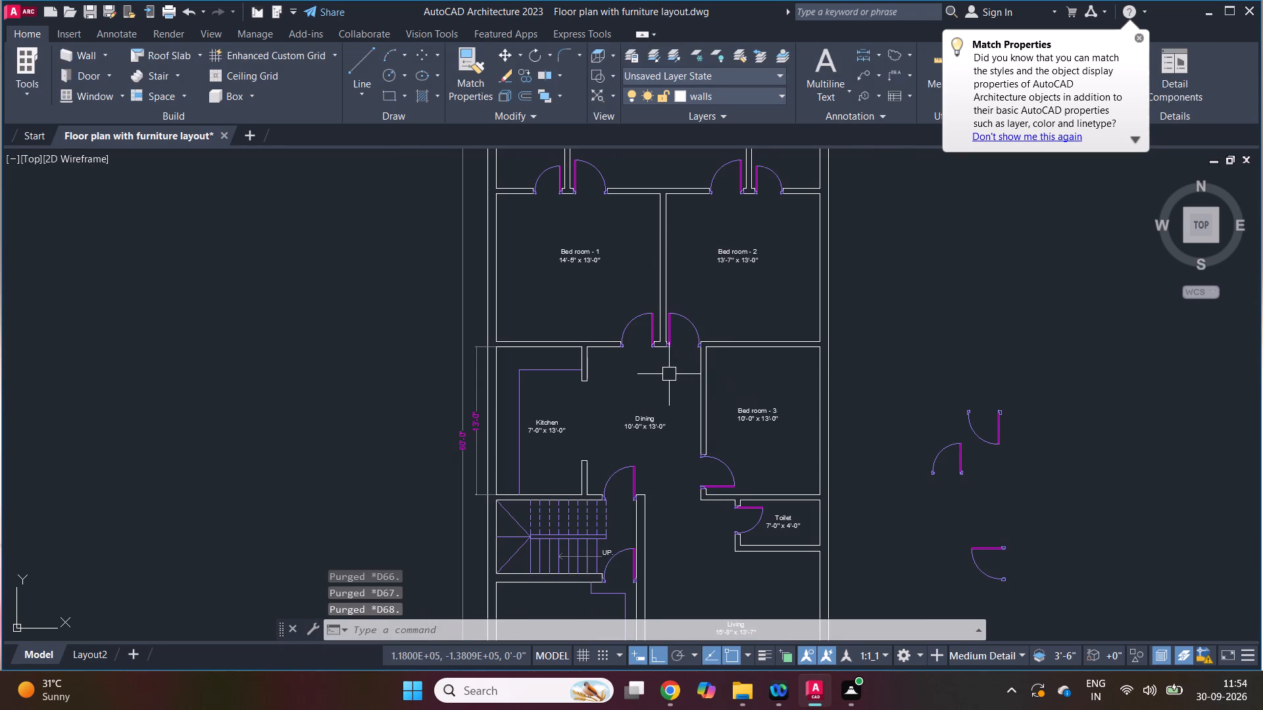
{"action": "key", "text": "ctrl+s"}
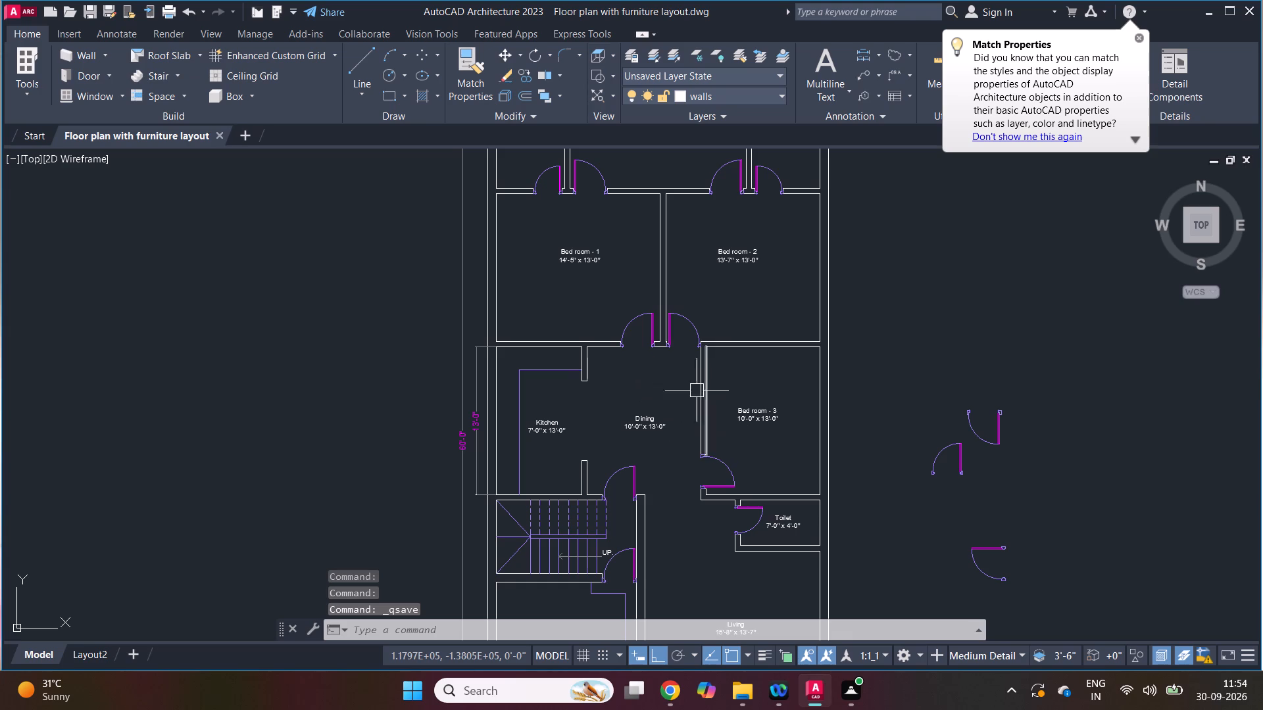
Erase the three spare door symbols lying outside the floor plan beside Bed room - 3.
{"action": "scroll", "coordinate": [660, 383], "scroll_direction": "down", "scroll_amount": 1}
{"action": "scroll", "coordinate": [904, 516], "scroll_direction": "up", "scroll_amount": 1}
{"action": "key", "text": "e"}
{"action": "key", "text": "space"}
{"action": "left_click_drag", "start_coordinate": [880, 499], "coordinate": [874, 483]}
{"action": "left_click", "coordinate": [803, 327]}
{"action": "key", "text": "space"}
{"action": "scroll", "coordinate": [785, 363], "scroll_direction": "down", "scroll_amount": 1}
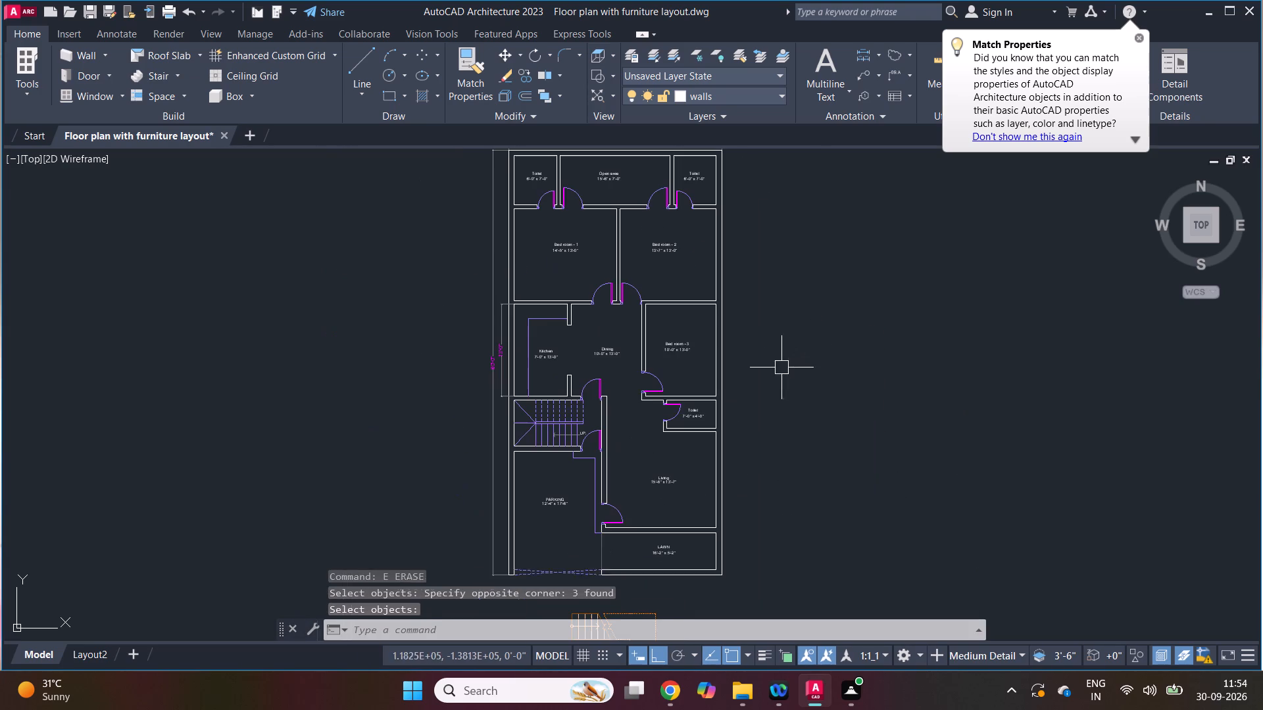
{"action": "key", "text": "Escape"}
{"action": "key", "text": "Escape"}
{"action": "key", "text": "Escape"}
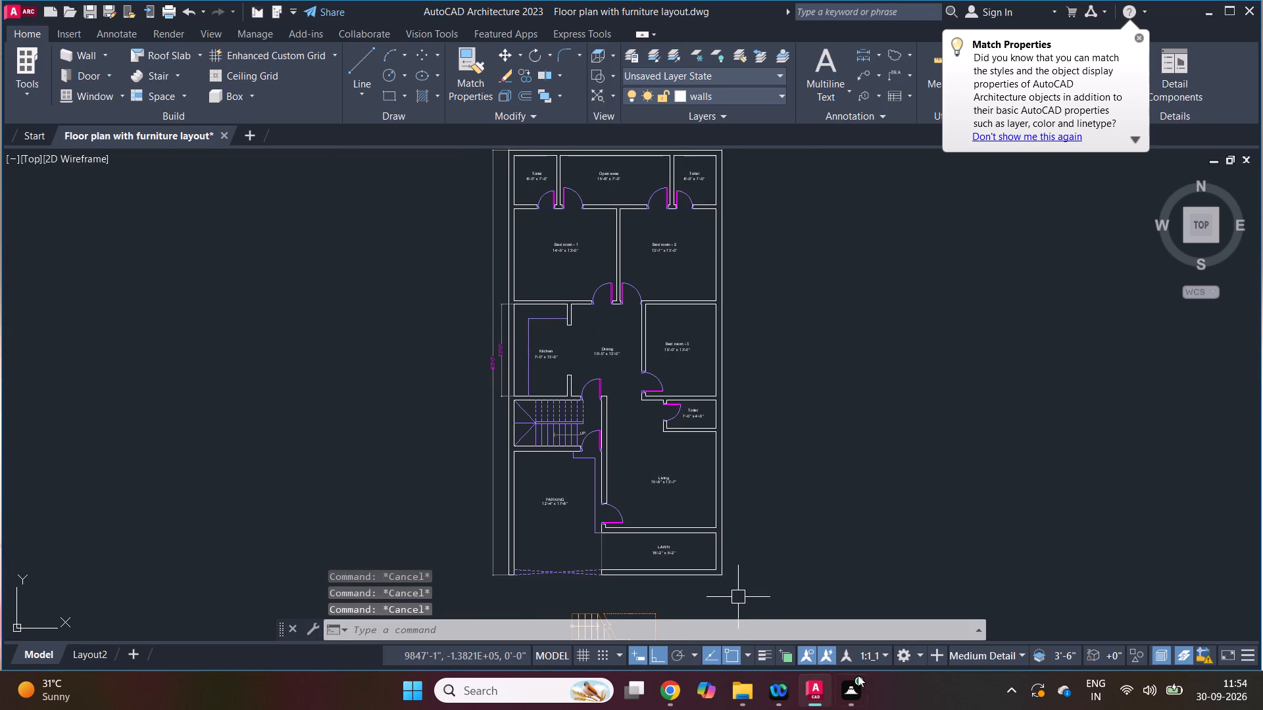
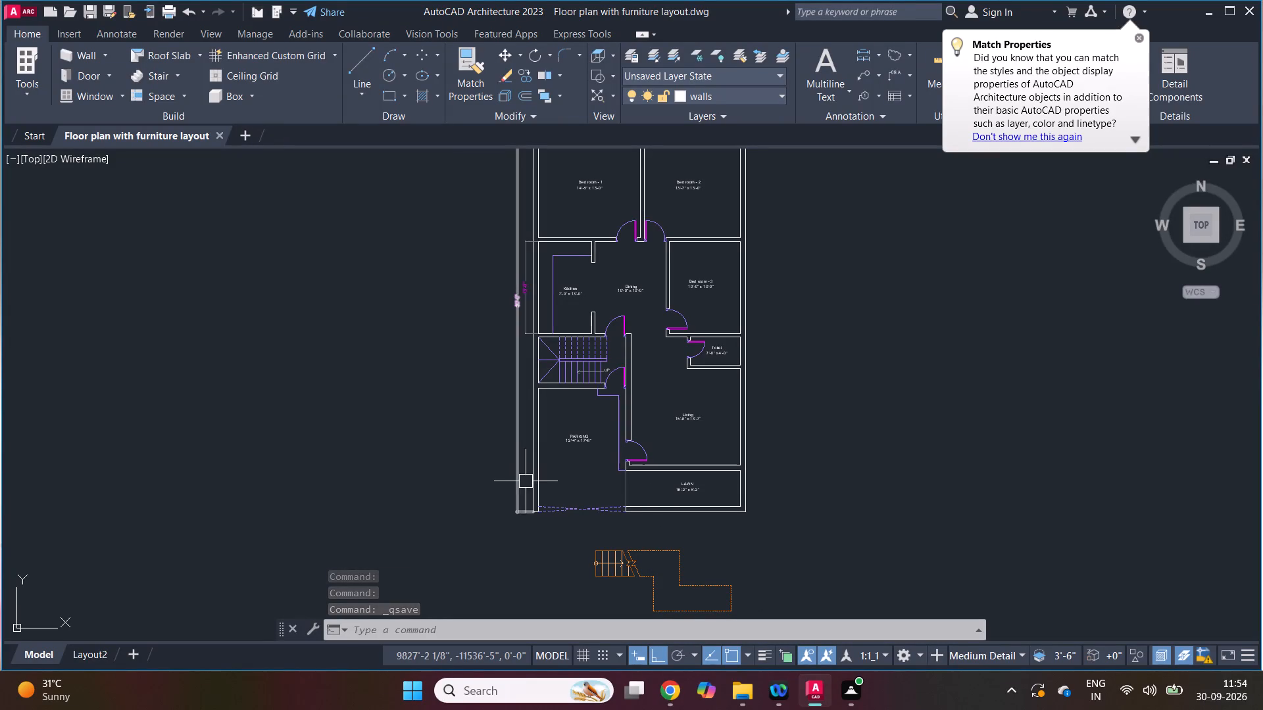
Open the reference PDF 12-09-2026 (3), examine its 30x60 house plan, and close it.
{"action": "left_click", "coordinate": [742, 698]}
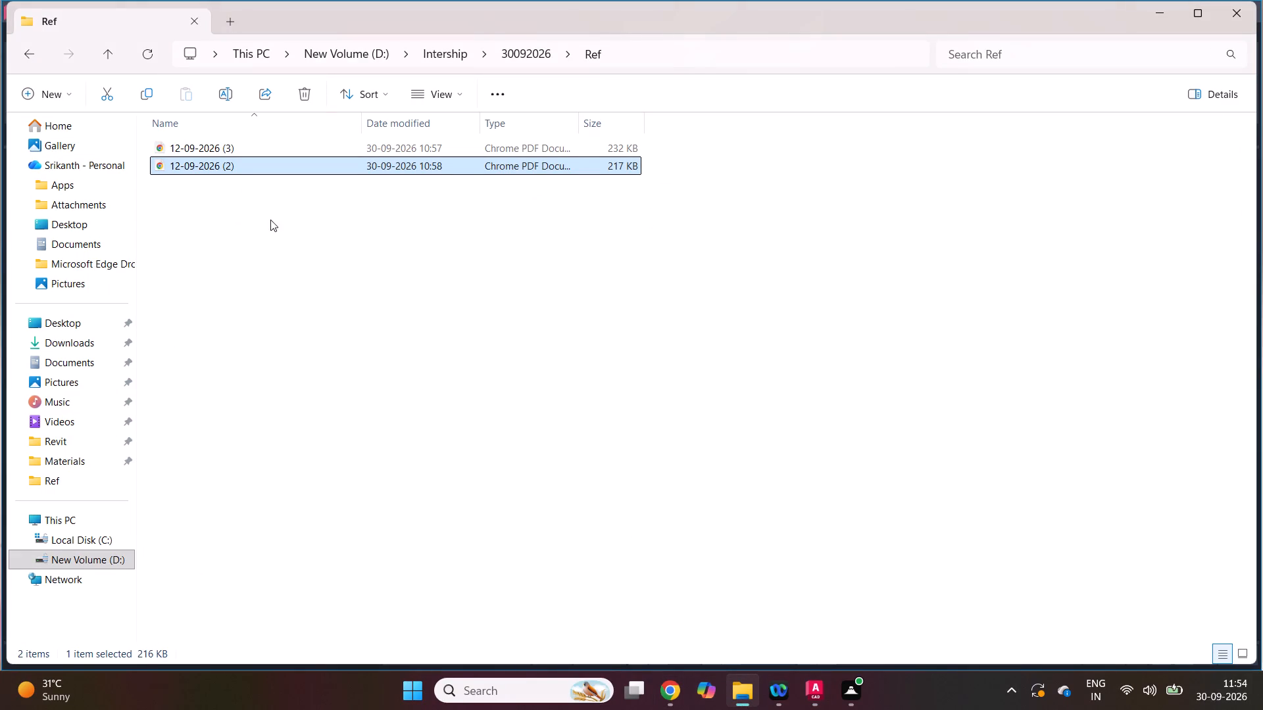
{"action": "double_click", "coordinate": [214, 148]}
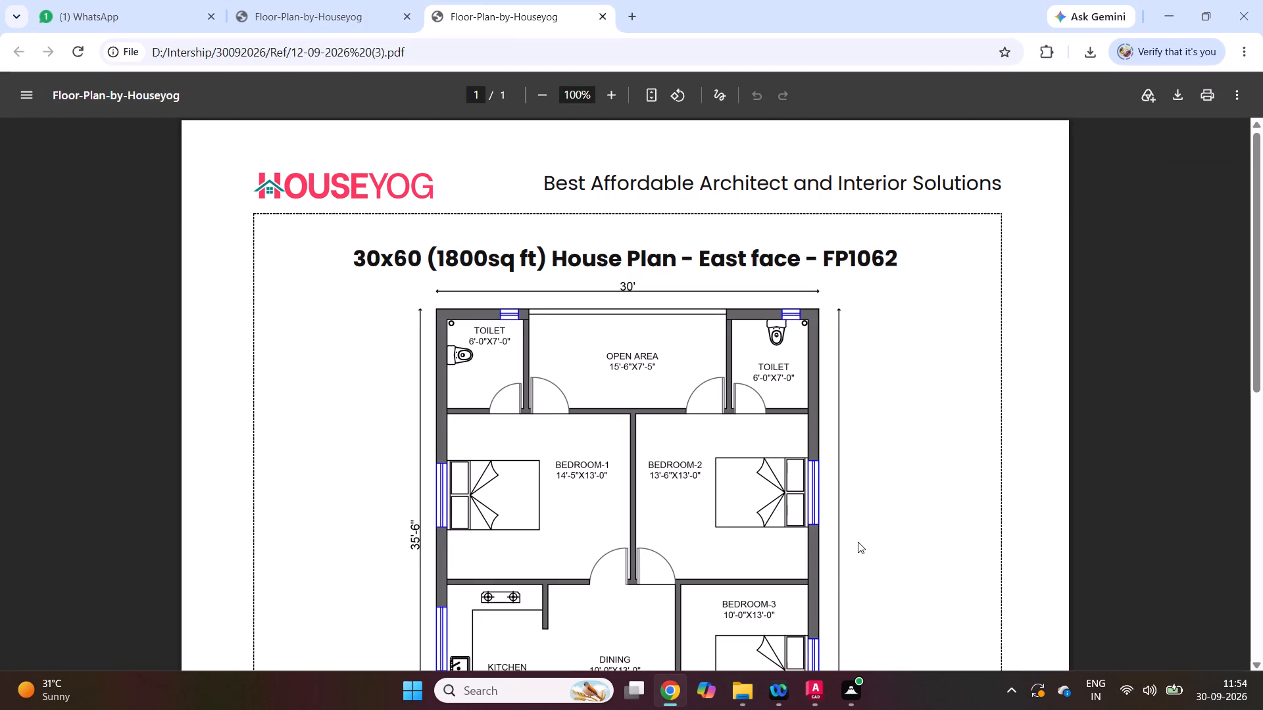
{"action": "scroll", "coordinate": [858, 542], "scroll_direction": "down", "scroll_amount": 2}
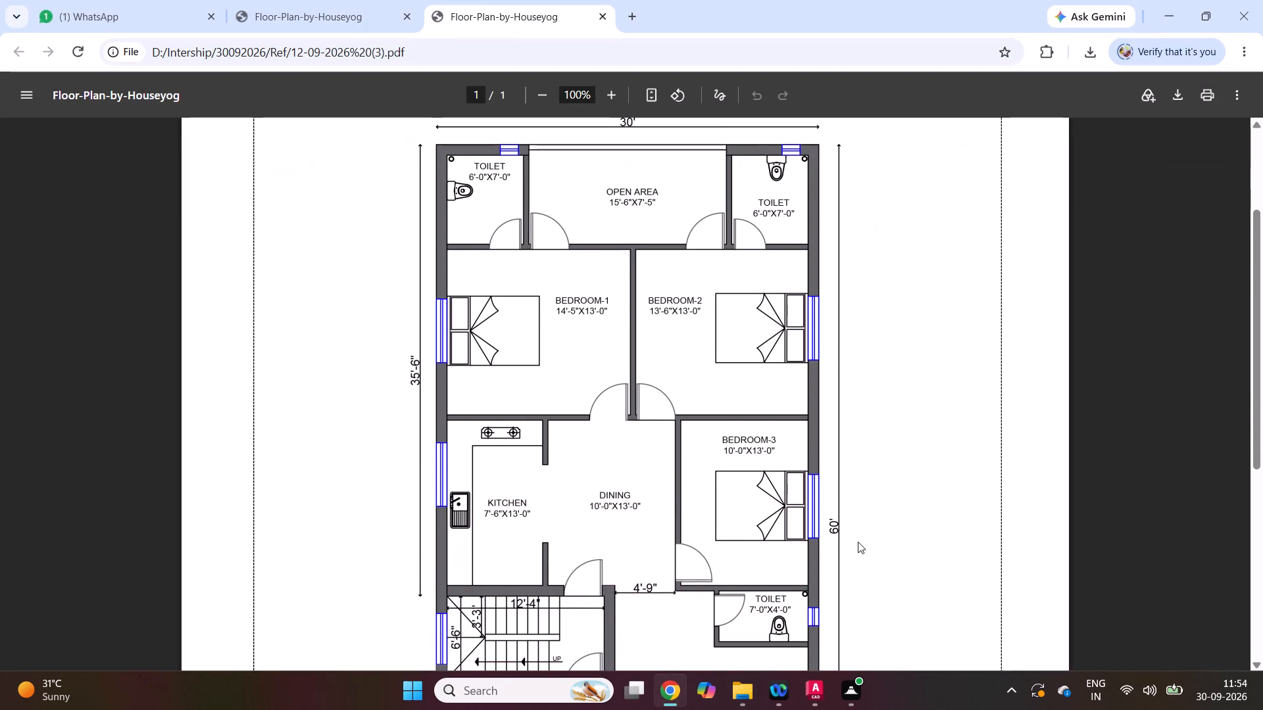
{"action": "scroll", "coordinate": [858, 542], "scroll_direction": "down", "scroll_amount": 3}
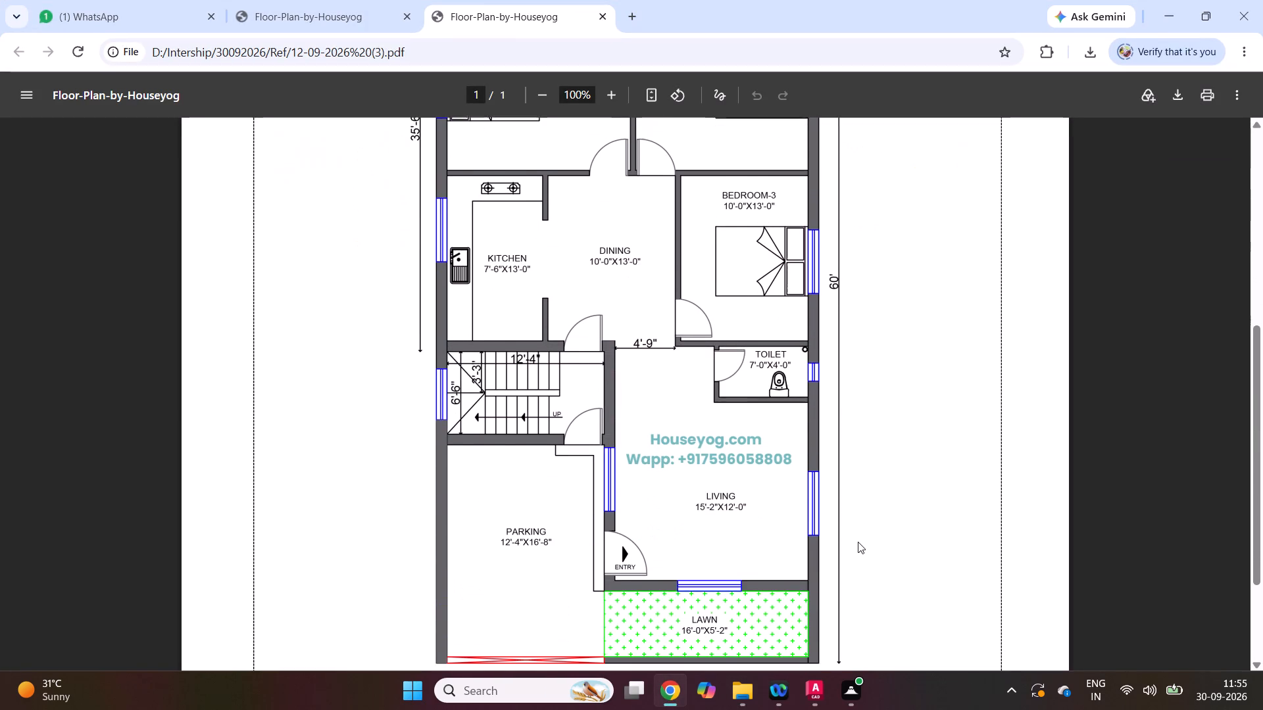
{"action": "scroll", "coordinate": [858, 542], "scroll_direction": "up", "scroll_amount": 3}
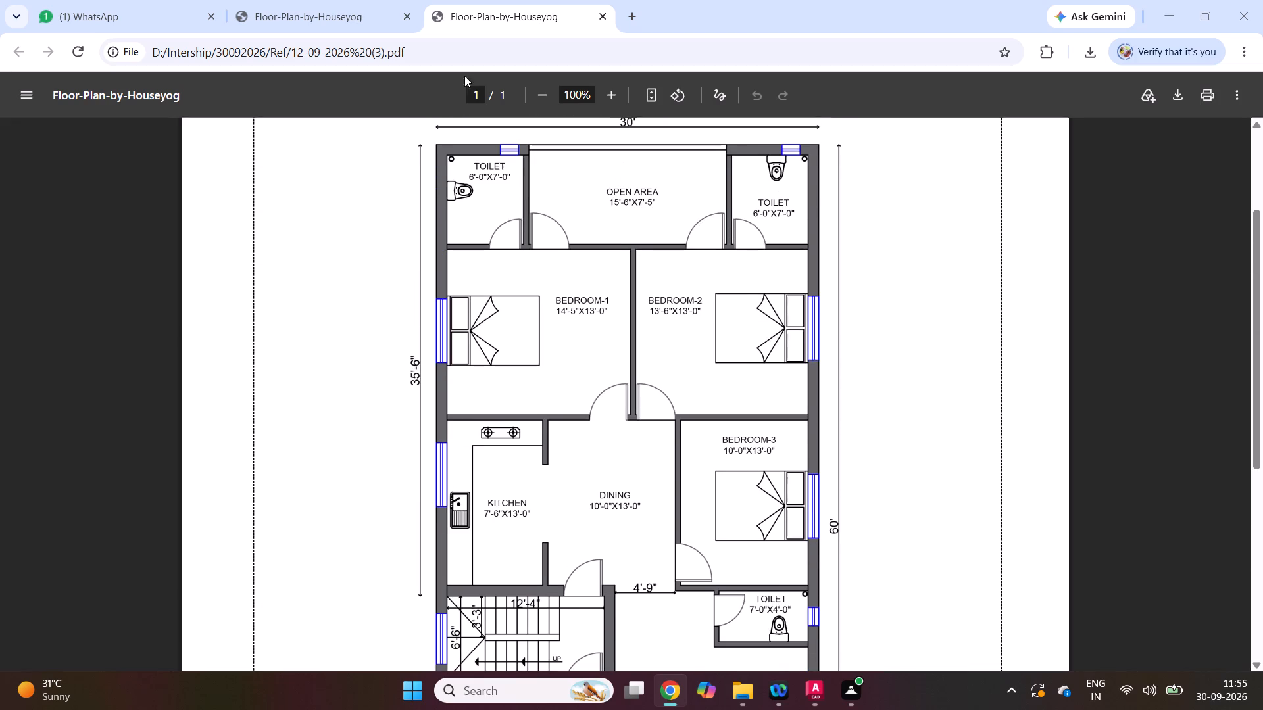
{"action": "left_click", "coordinate": [601, 18]}
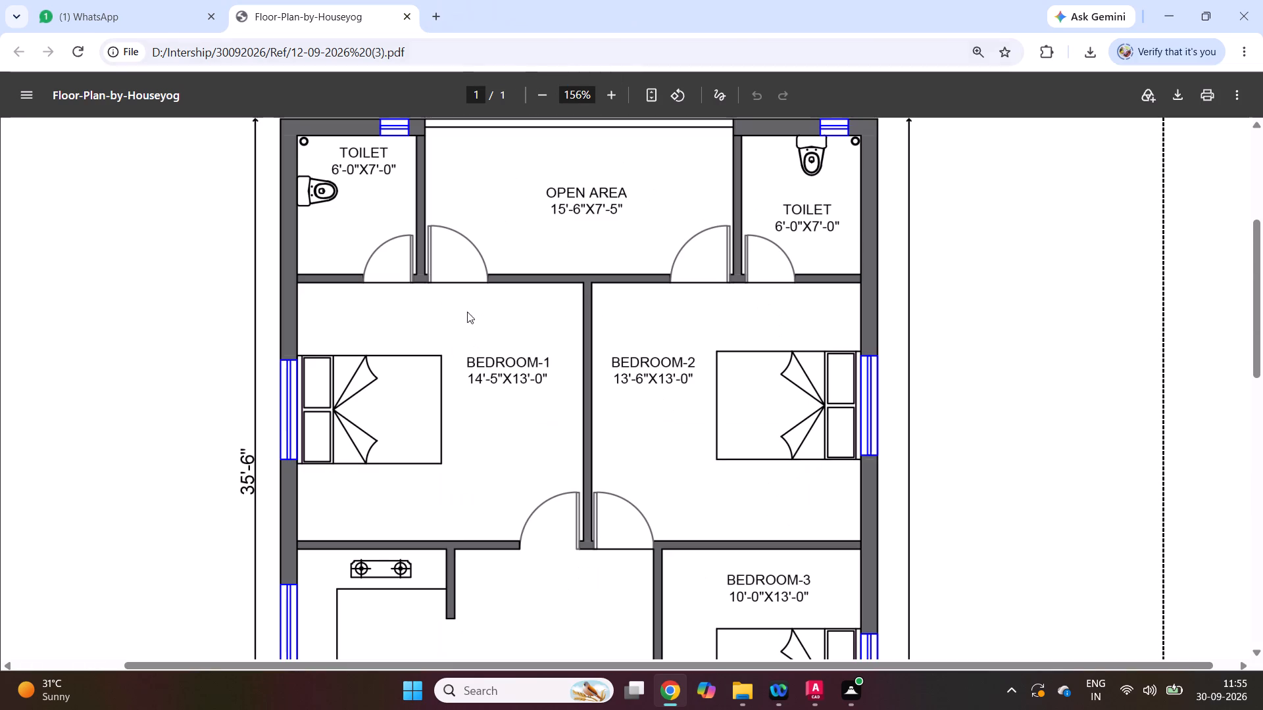
Open the reference PDF 12-09-2026 (2) and examine the 27x30 north-face house plan's layout and room sizes.
{"action": "left_click", "coordinate": [742, 697]}
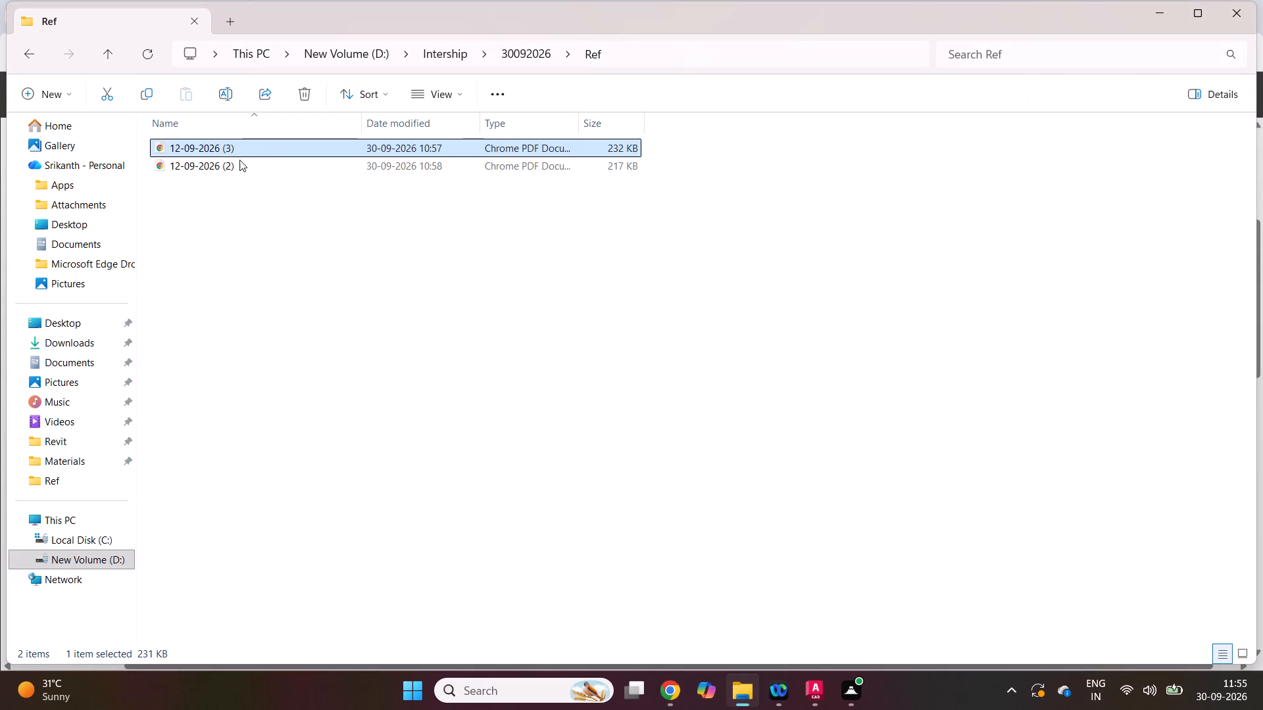
{"action": "double_click", "coordinate": [232, 164]}
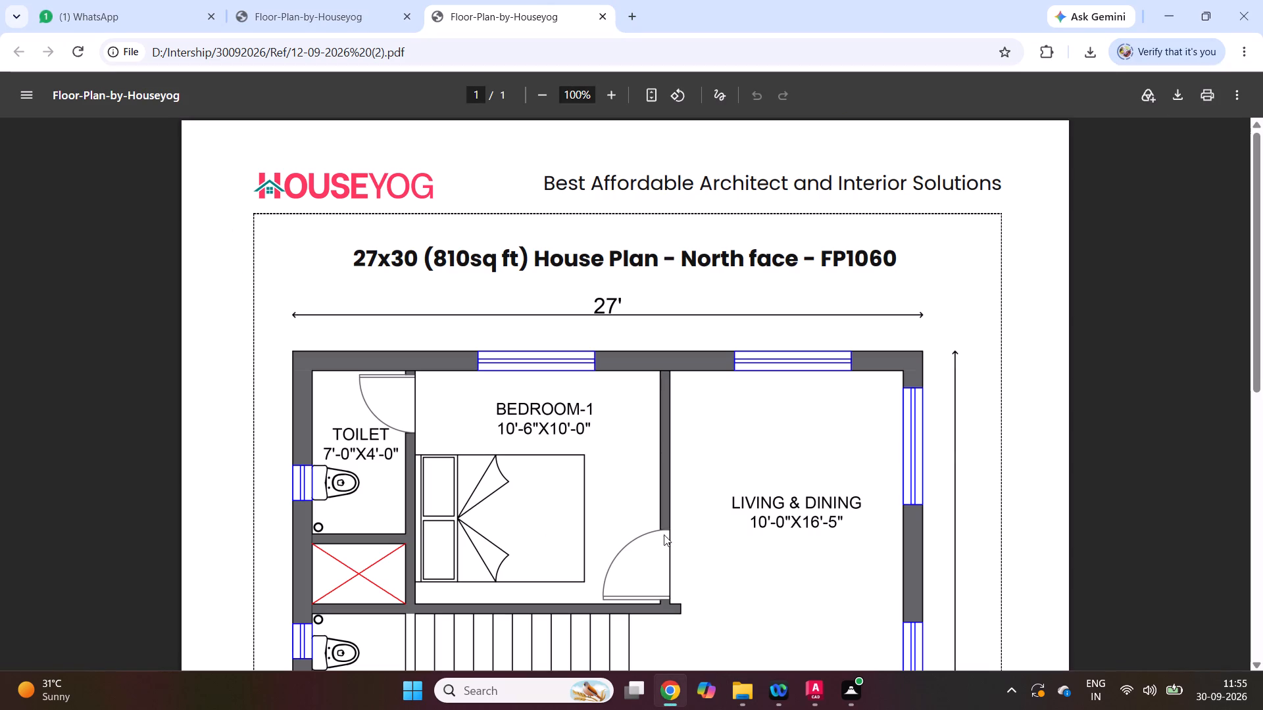
{"action": "scroll", "coordinate": [733, 465], "scroll_direction": "down", "scroll_amount": 1}
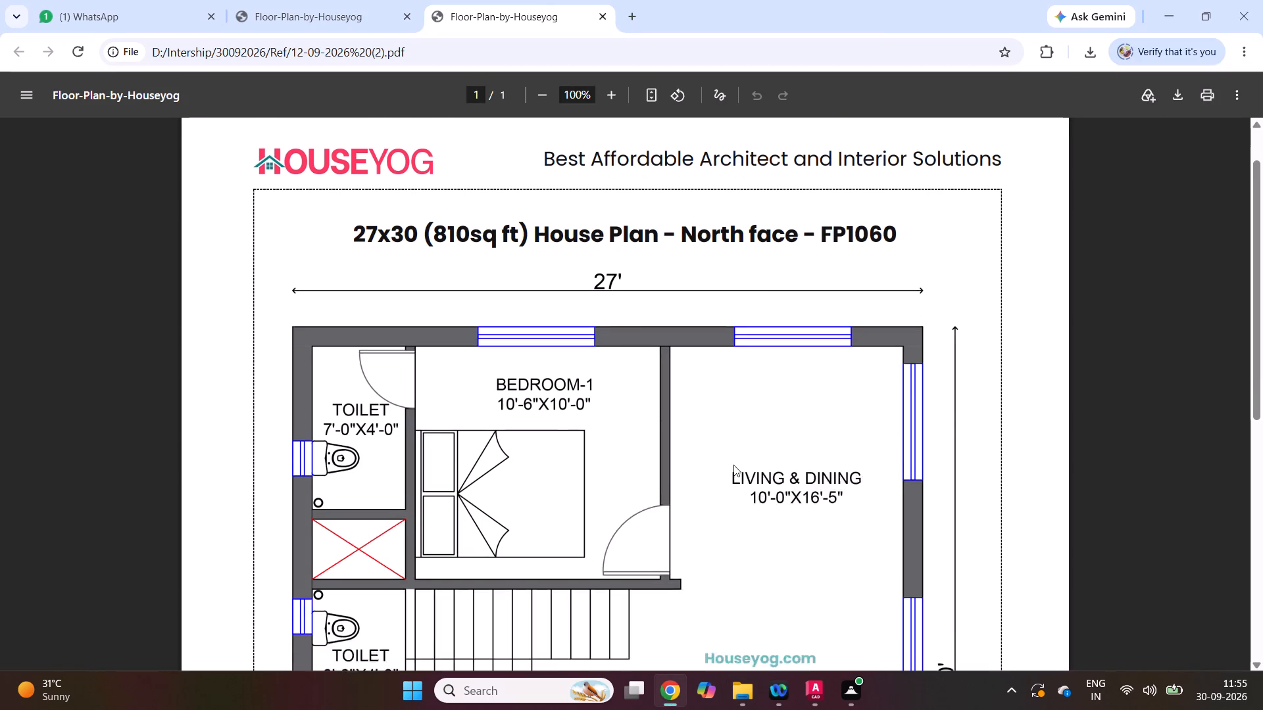
{"action": "scroll", "coordinate": [733, 465], "scroll_direction": "down", "scroll_amount": 7}
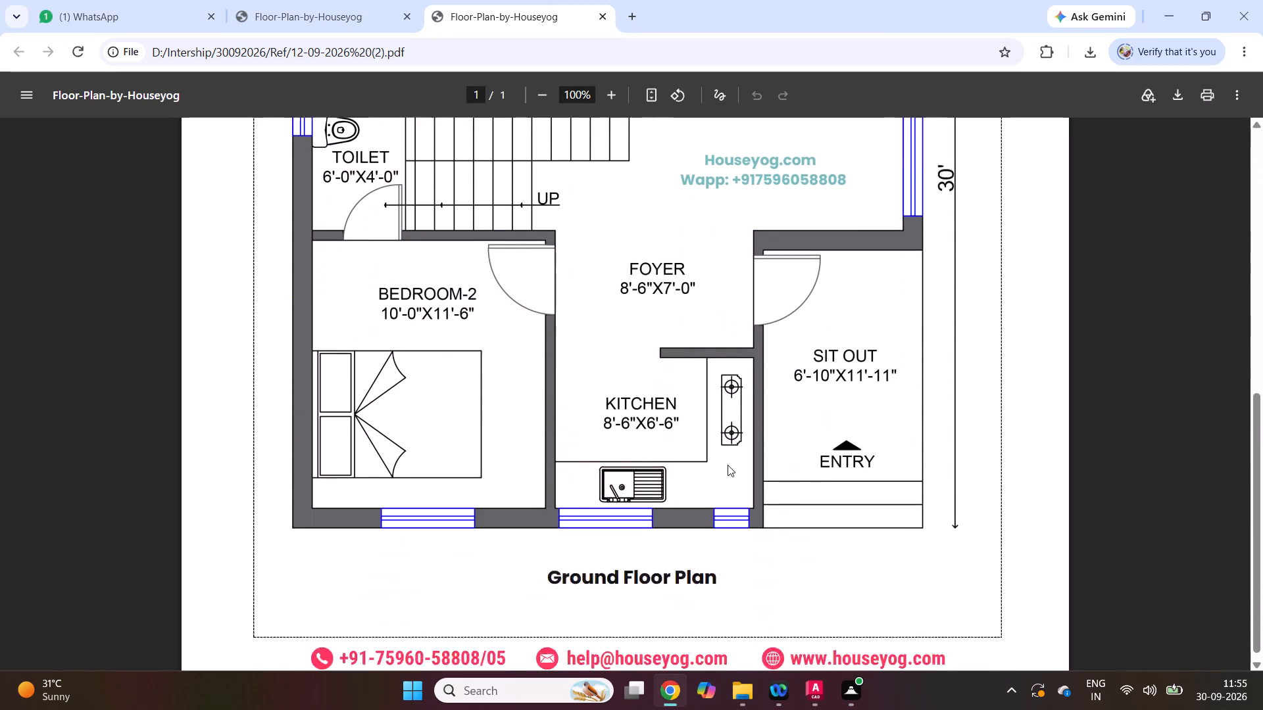
{"action": "scroll", "coordinate": [728, 465], "scroll_direction": "up", "scroll_amount": 7}
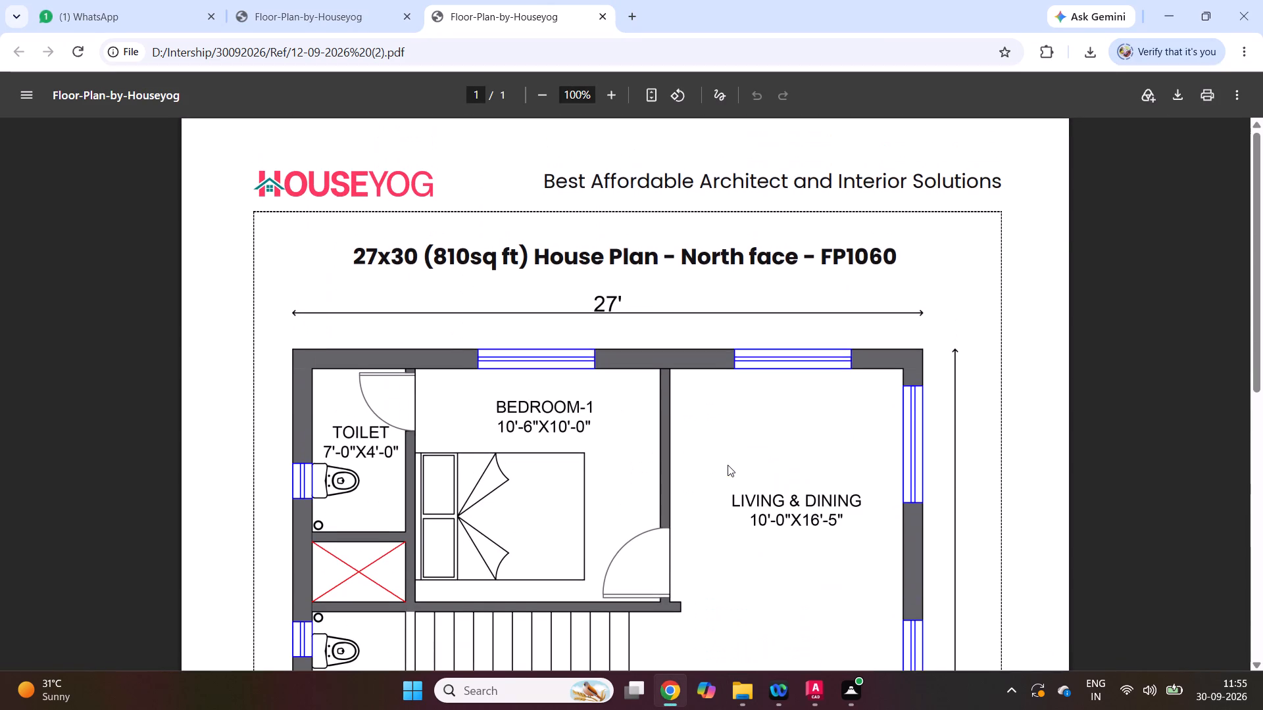
{"action": "scroll", "coordinate": [728, 465], "scroll_direction": "down", "scroll_amount": 3}
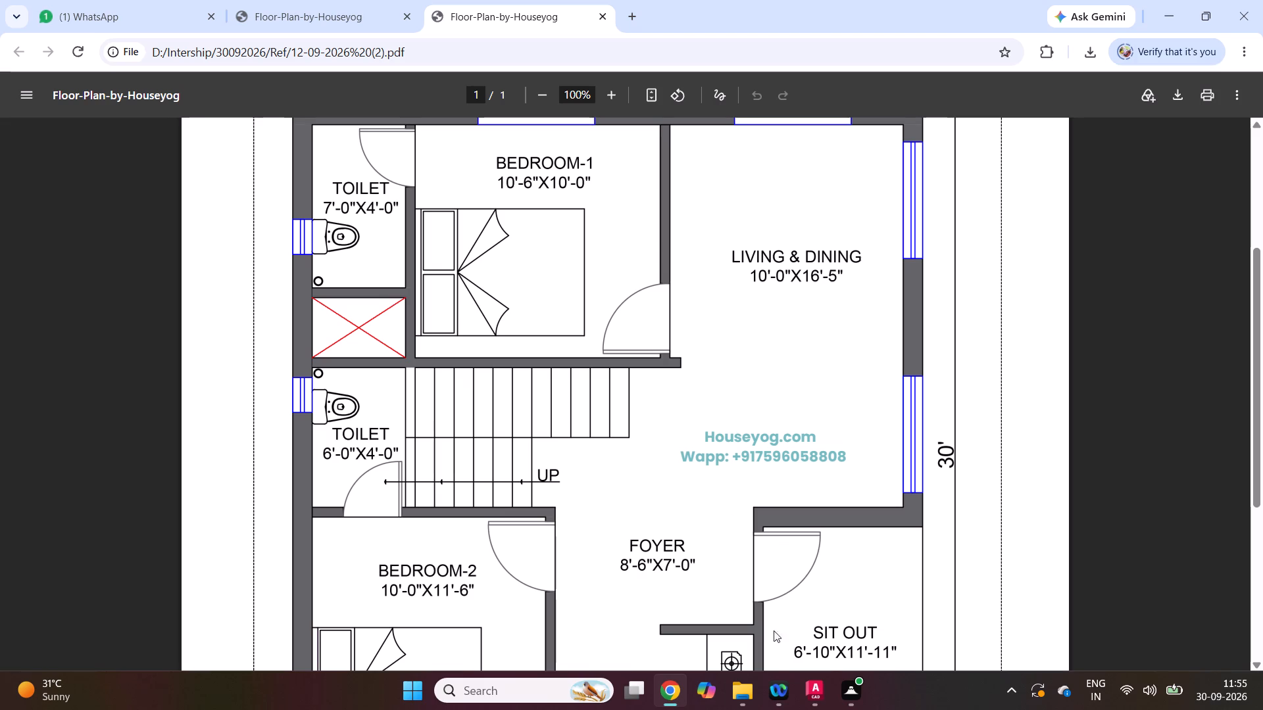
{"action": "left_click", "coordinate": [741, 698]}
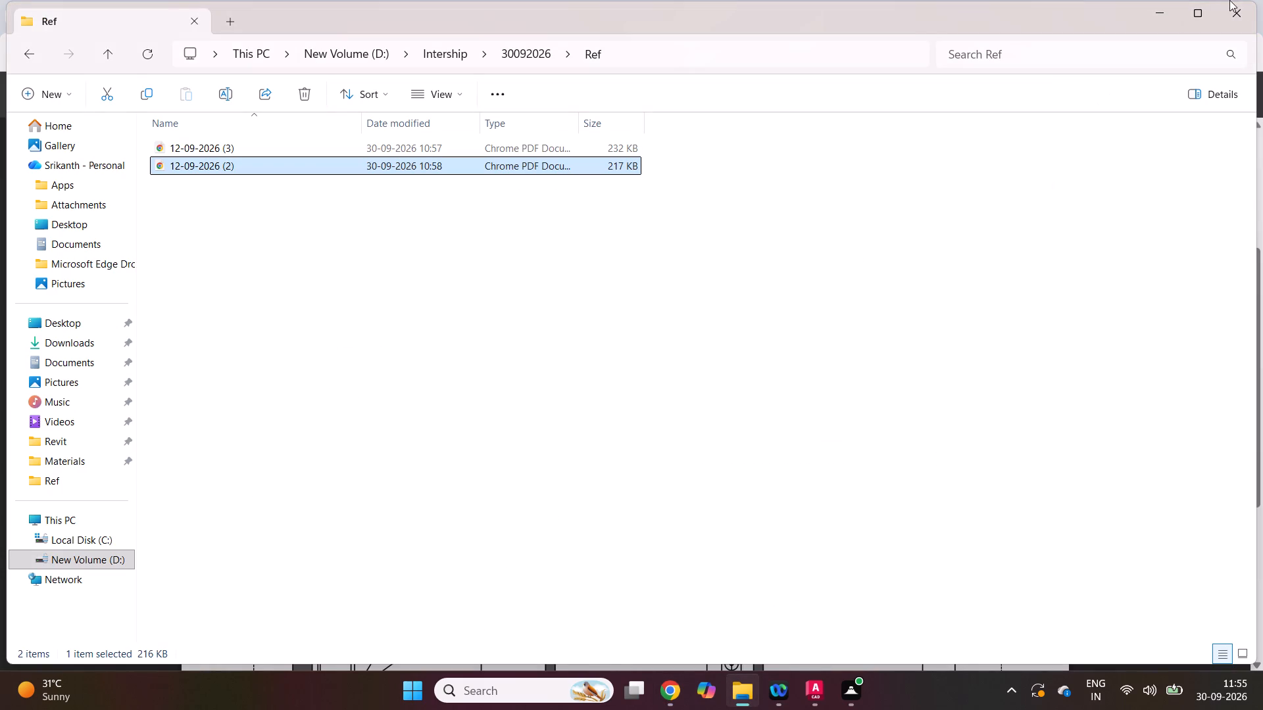
{"action": "left_click", "coordinate": [1160, 12]}
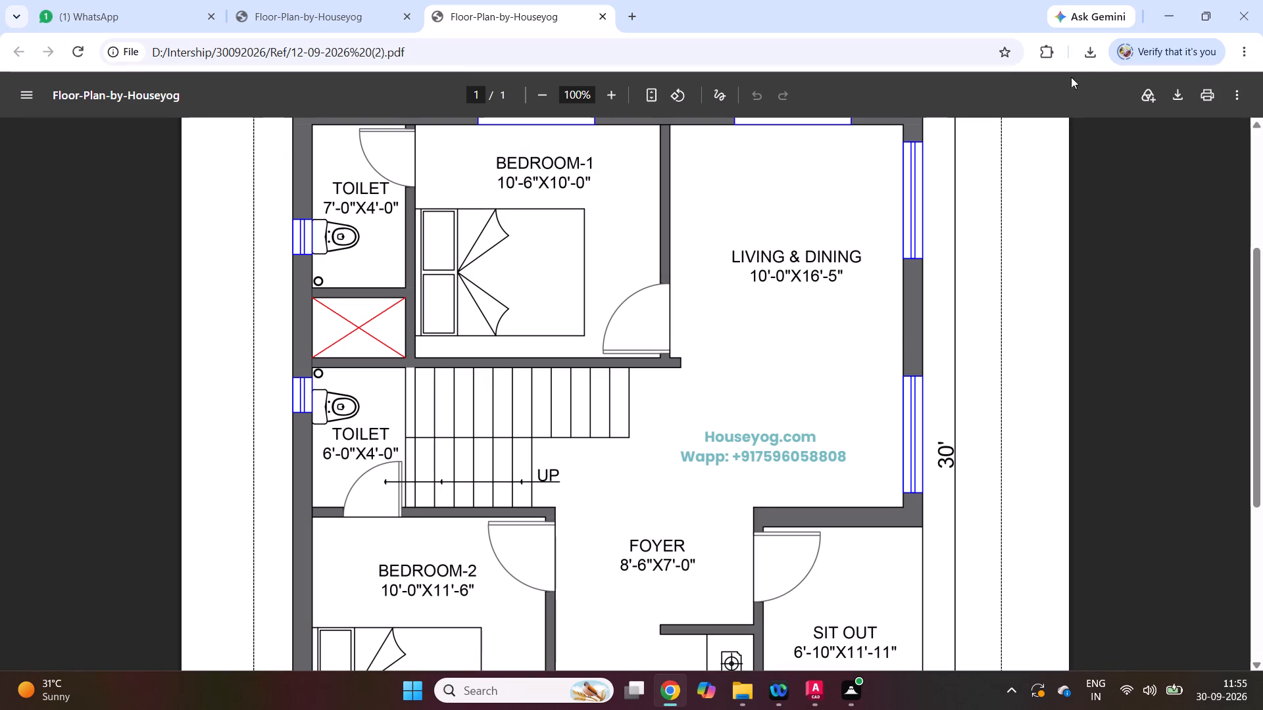
Back in AutoCAD, draw a vertical line and a horizontal line meeting at a lower corner, in the empty space beside the existing floor plan.
{"action": "left_click", "coordinate": [813, 696]}
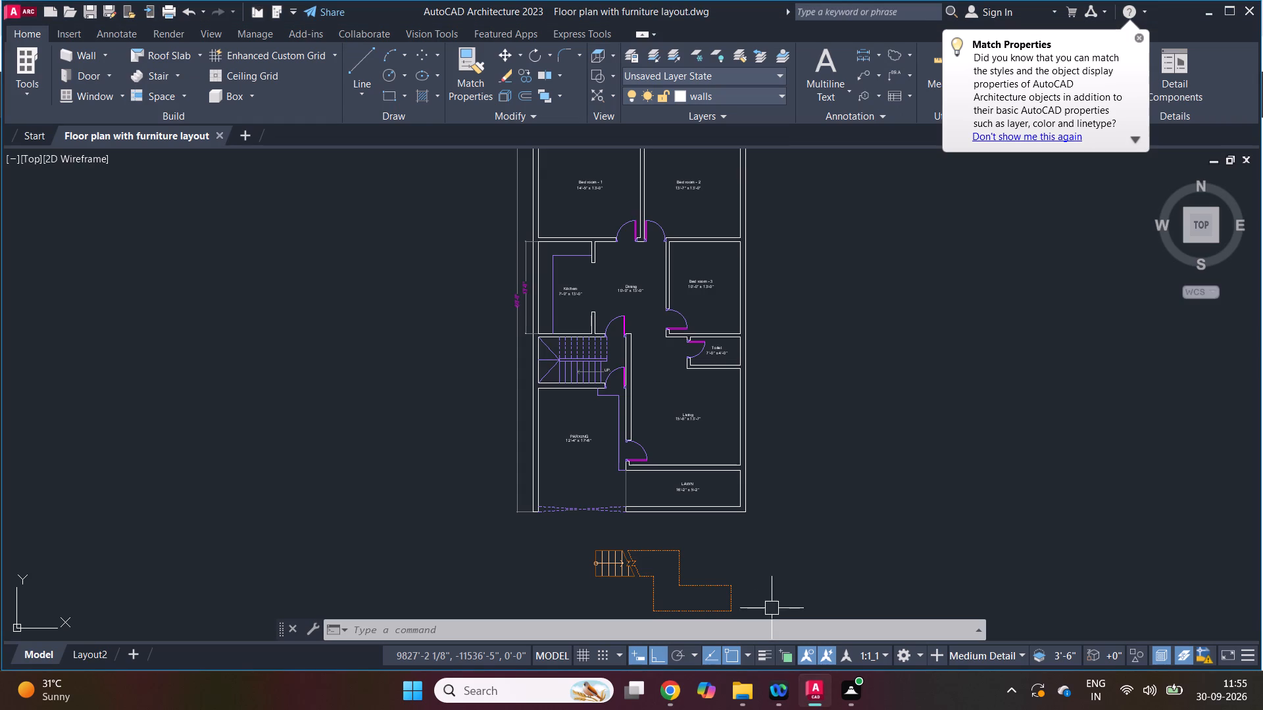
{"action": "scroll", "coordinate": [673, 467], "scroll_direction": "down", "scroll_amount": 2}
{"action": "scroll", "coordinate": [765, 448], "scroll_direction": "up", "scroll_amount": 3}
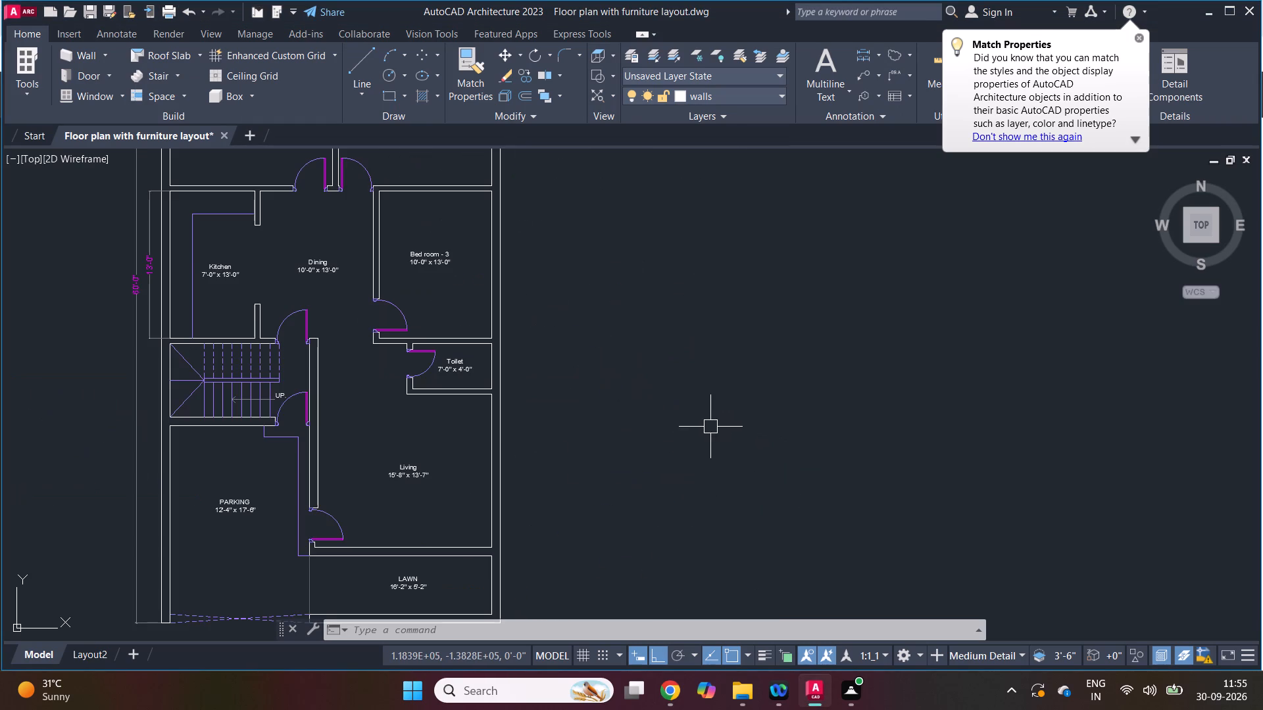
{"action": "key", "text": "l"}
{"action": "key", "text": "space"}
{"action": "left_click_drag", "start_coordinate": [674, 335], "coordinate": [674, 344]}
{"action": "left_click", "coordinate": [654, 498]}
{"action": "key", "text": "Escape"}
{"action": "key", "text": "space"}
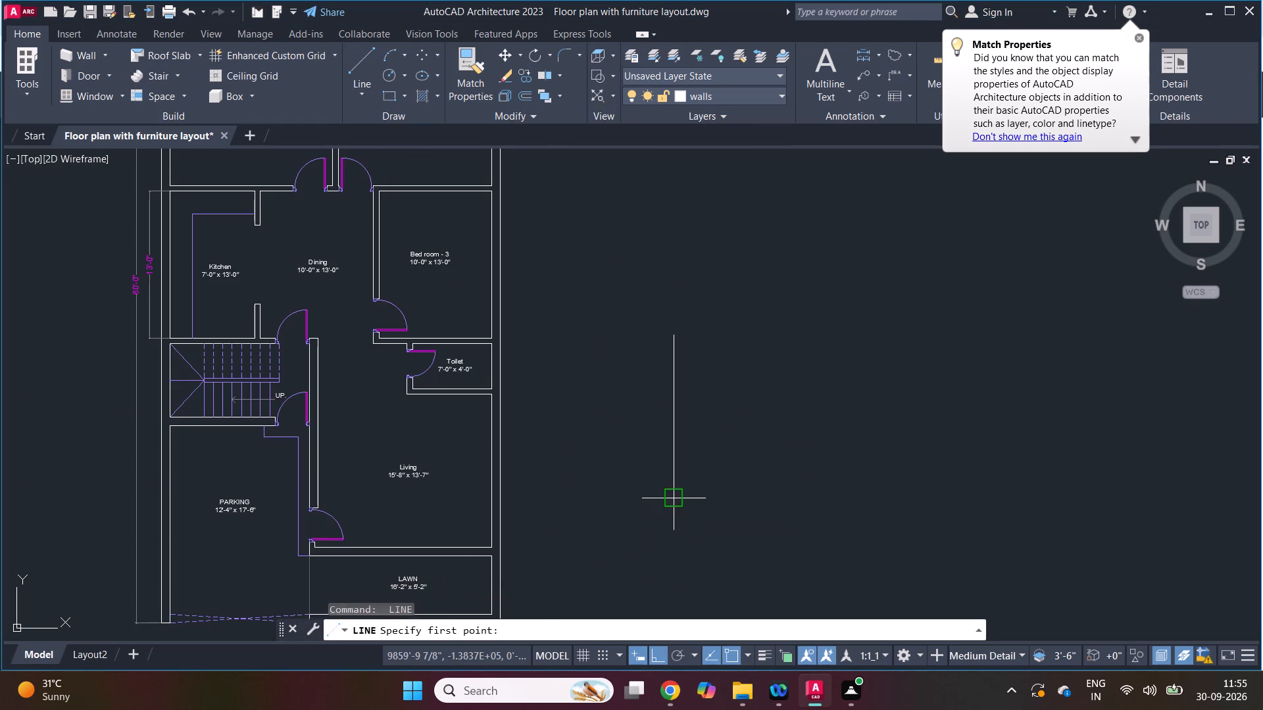
{"action": "left_click_drag", "start_coordinate": [676, 500], "coordinate": [693, 498]}
{"action": "left_click", "coordinate": [901, 498]}
{"action": "key", "text": "Escape"}
{"action": "key", "text": "Escape"}
{"action": "scroll", "coordinate": [703, 478], "scroll_direction": "down", "scroll_amount": 1}
{"action": "key", "text": "Escape"}
{"action": "scroll", "coordinate": [745, 477], "scroll_direction": "up", "scroll_amount": 2}
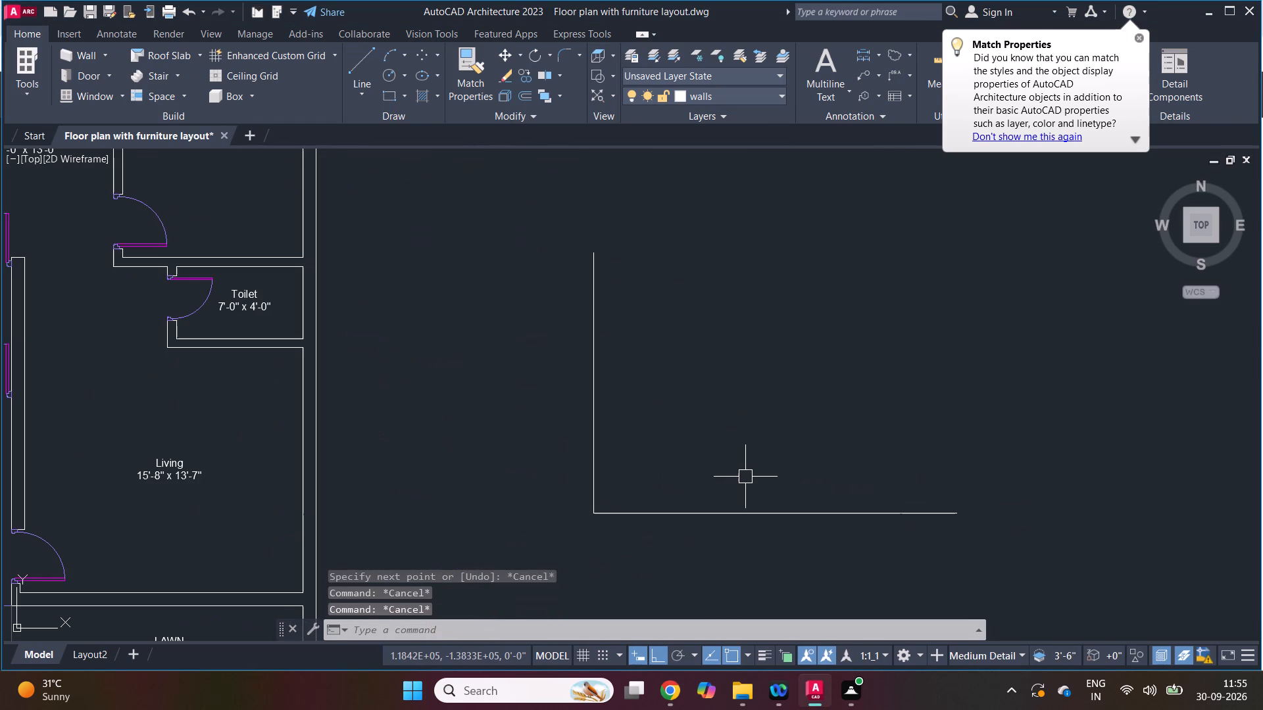
Offset the vertical line 27' to the right for the opposite side of the outline.
{"action": "type", "text": "Z 27"}
{"action": "key", "text": "apostrophe"}
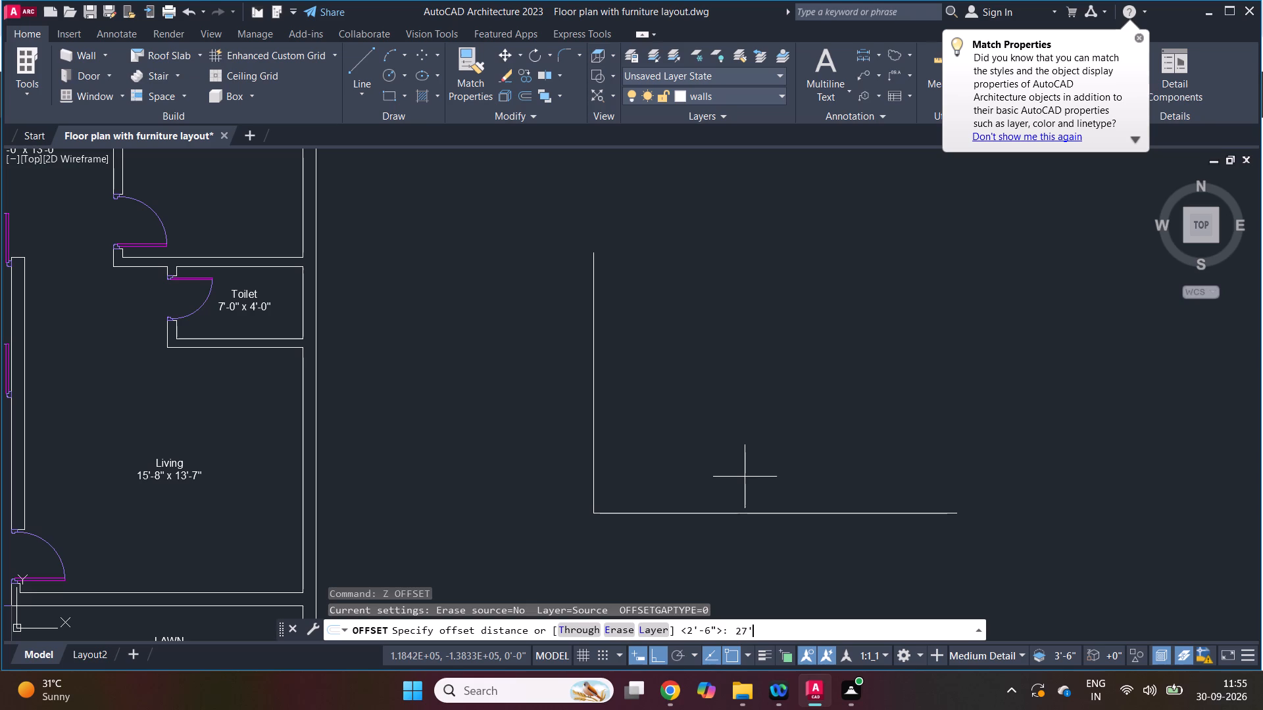
{"action": "key", "text": "Return"}
{"action": "left_click_drag", "start_coordinate": [600, 467], "coordinate": [608, 469]}
{"action": "left_click", "coordinate": [681, 469]}
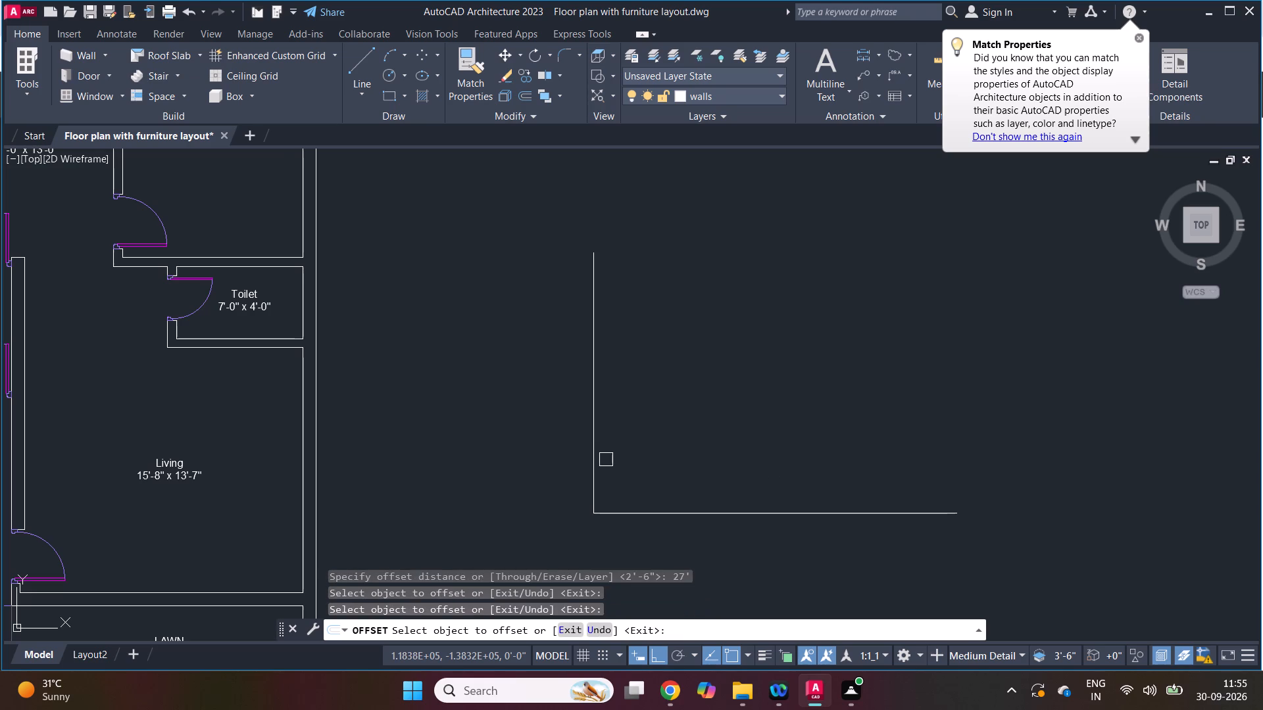
{"action": "left_click_drag", "start_coordinate": [597, 458], "coordinate": [604, 460]}
{"action": "left_click", "coordinate": [665, 462]}
{"action": "key", "text": "Escape"}
Offset the horizontal base line 30' upward for the top side of the outline.
{"action": "type", "text": "Z 3"}
{"action": "type", "text": "0'"}
{"action": "key", "text": "Return"}
{"action": "left_click", "coordinate": [703, 513]}
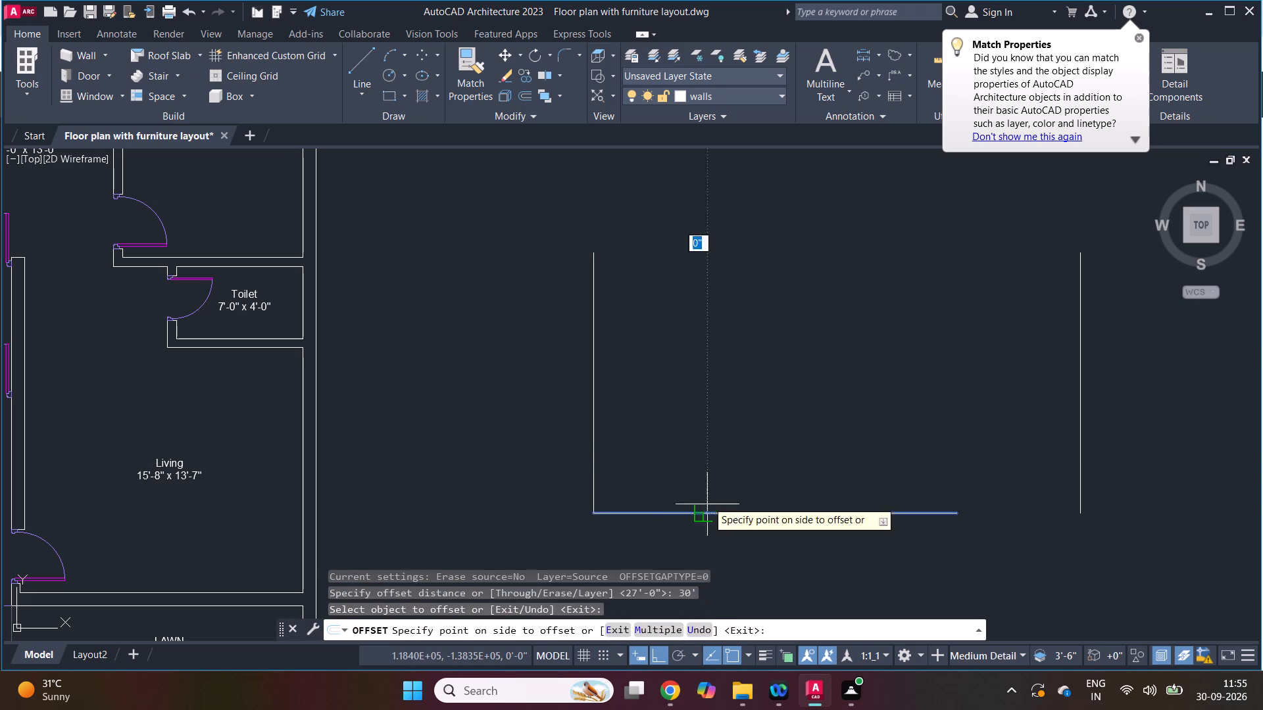
{"action": "left_click", "coordinate": [708, 483]}
{"action": "scroll", "coordinate": [681, 467], "scroll_direction": "down", "scroll_amount": 3}
{"action": "key", "text": "Escape"}
Fillet the three open corners with zero radius so the four lines form a closed rectangle.
{"action": "scroll", "coordinate": [670, 415], "scroll_direction": "up", "scroll_amount": 1}
{"action": "key", "text": "f"}
{"action": "key", "text": "space"}
{"action": "left_click", "coordinate": [647, 450]}
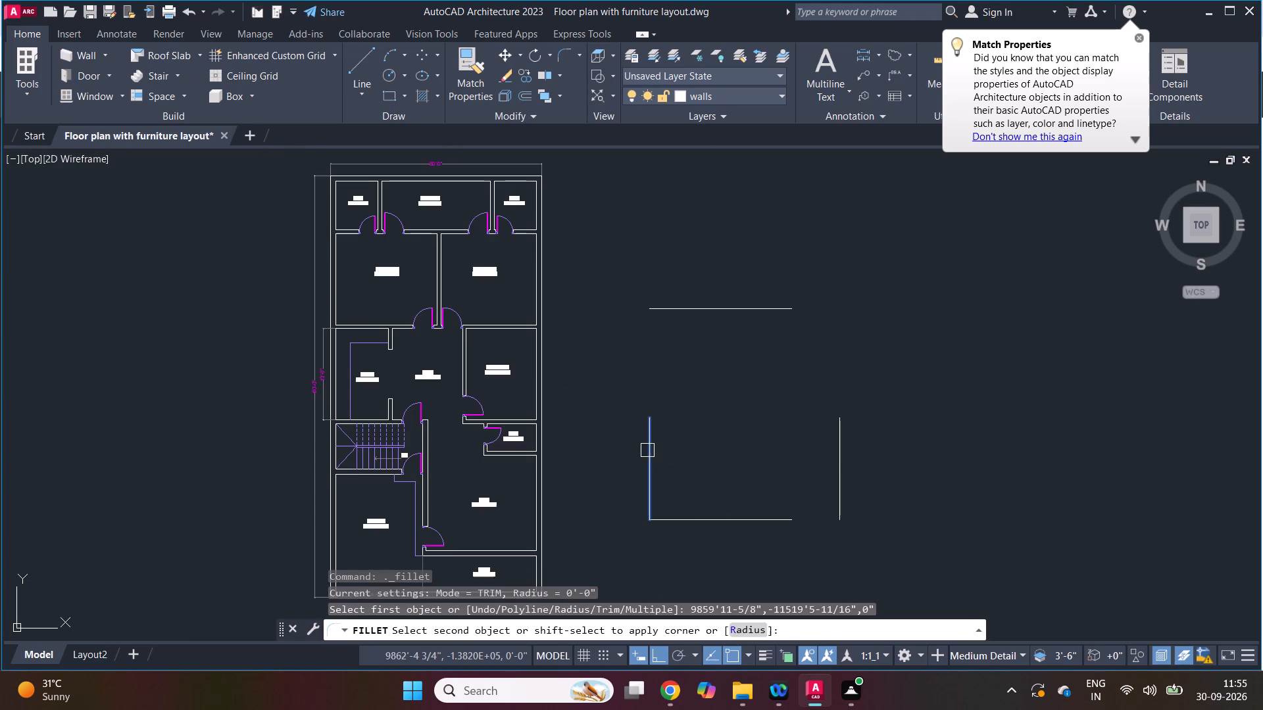
{"action": "left_click", "coordinate": [700, 306]}
{"action": "key", "text": "space"}
{"action": "left_click_drag", "start_coordinate": [722, 306], "coordinate": [731, 310]}
{"action": "left_click", "coordinate": [846, 428]}
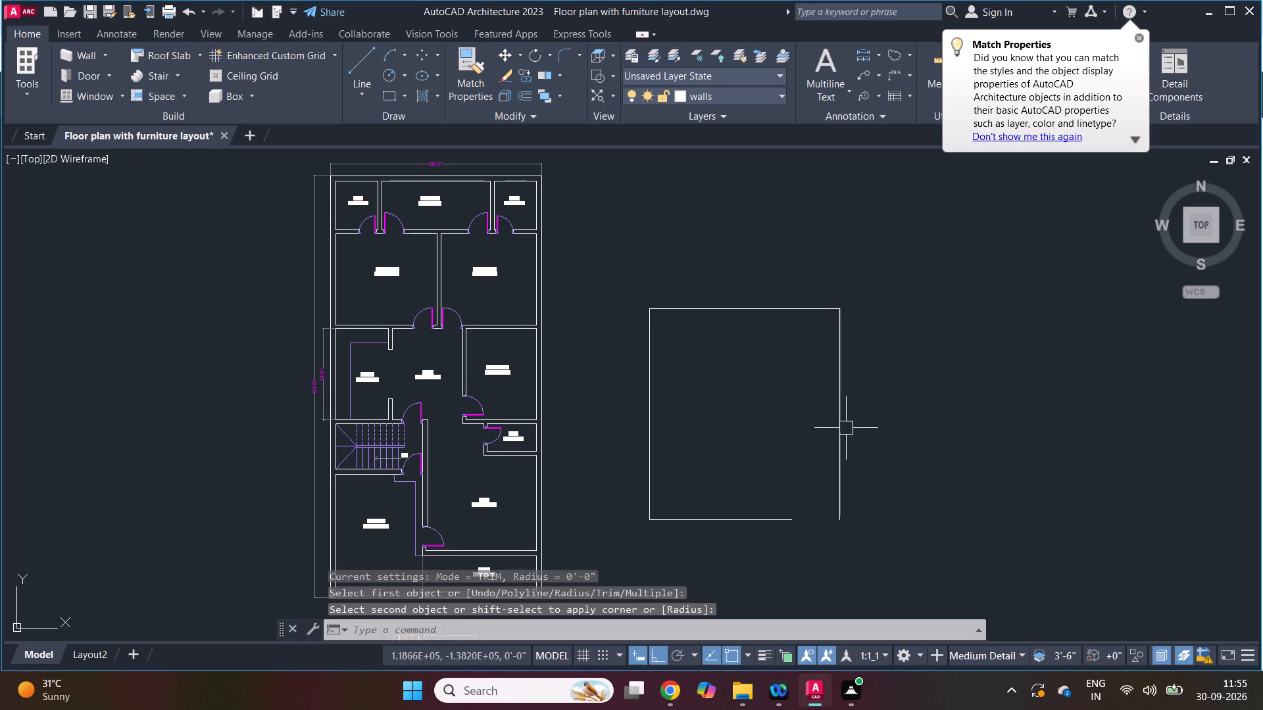
{"action": "key", "text": "space"}
{"action": "left_click", "coordinate": [839, 440]}
{"action": "left_click", "coordinate": [775, 519]}
{"action": "key", "text": "Escape"}
Move the four-line rectangle horizontally farther away from the existing floor plan.
{"action": "scroll", "coordinate": [796, 521], "scroll_direction": "down", "scroll_amount": 1}
{"action": "key", "text": "m"}
{"action": "key", "text": "space"}
{"action": "left_click_drag", "start_coordinate": [853, 537], "coordinate": [835, 526]}
{"action": "left_click", "coordinate": [691, 352]}
{"action": "key", "text": "space"}
{"action": "left_click_drag", "start_coordinate": [725, 337], "coordinate": [738, 340]}
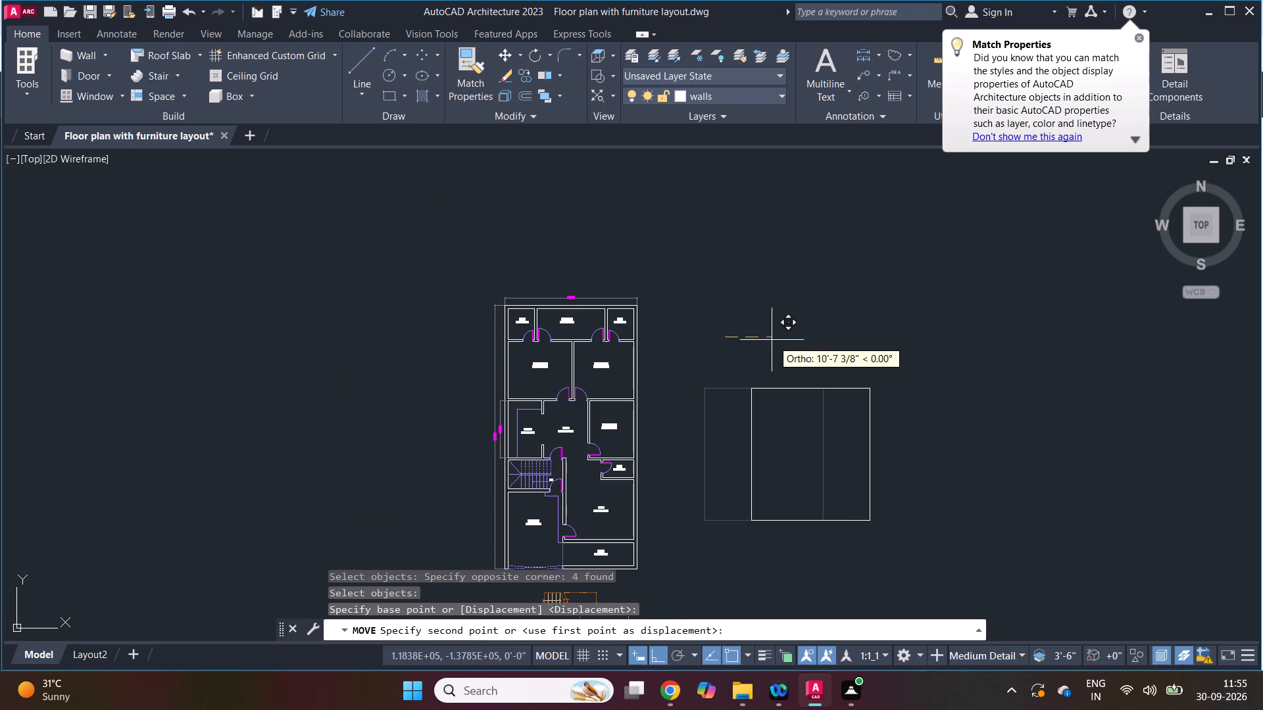
{"action": "left_click", "coordinate": [791, 340]}
{"action": "key", "text": "Escape"}
Join the rectangle's four lines into a single polyline.
{"action": "scroll", "coordinate": [939, 477], "scroll_direction": "up", "scroll_amount": 1}
{"action": "key", "text": "j"}
{"action": "key", "text": "space"}
{"action": "left_click_drag", "start_coordinate": [884, 569], "coordinate": [847, 540]}
{"action": "left_click", "coordinate": [645, 294]}
{"action": "key", "text": "space"}
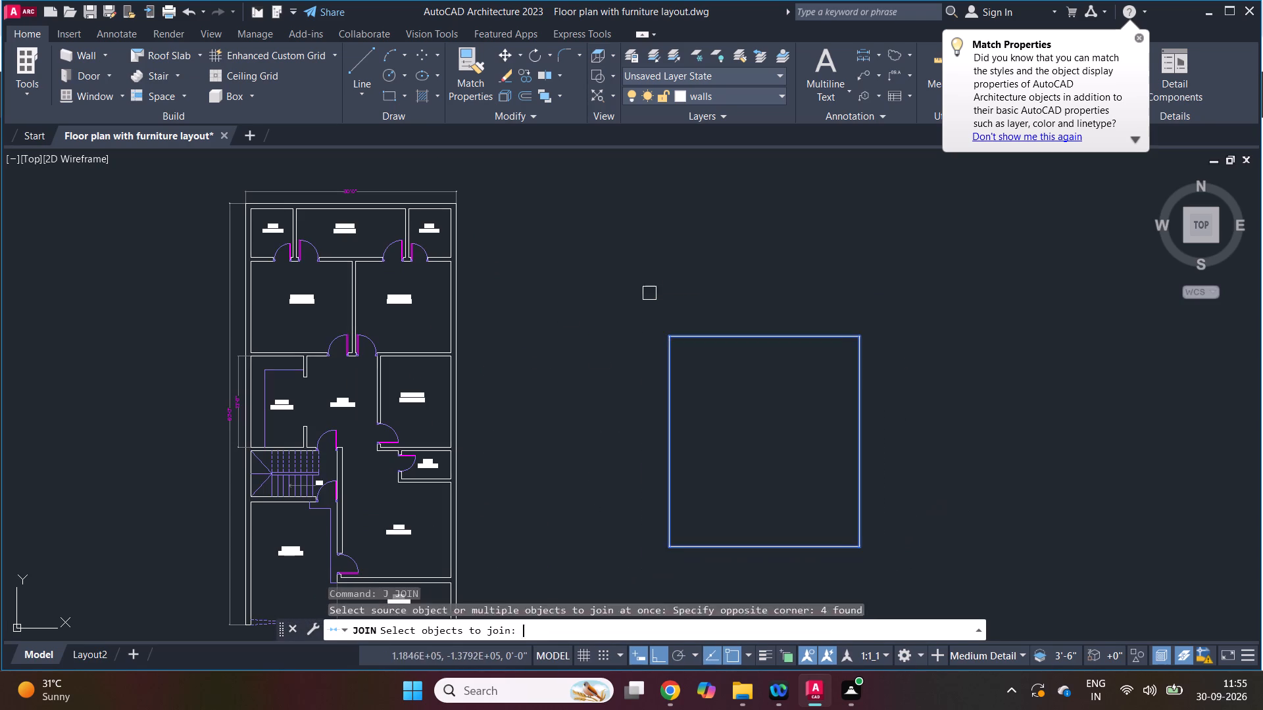
{"action": "left_click", "coordinate": [716, 338]}
{"action": "key", "text": "Escape"}
Offset the joined rectangle 9" inward to form the outer wall thickness.
{"action": "type", "text": "Z 9"}
{"action": "key", "text": "space"}
{"action": "left_click", "coordinate": [766, 337]}
{"action": "left_click", "coordinate": [766, 367]}
{"action": "key", "text": "Escape"}
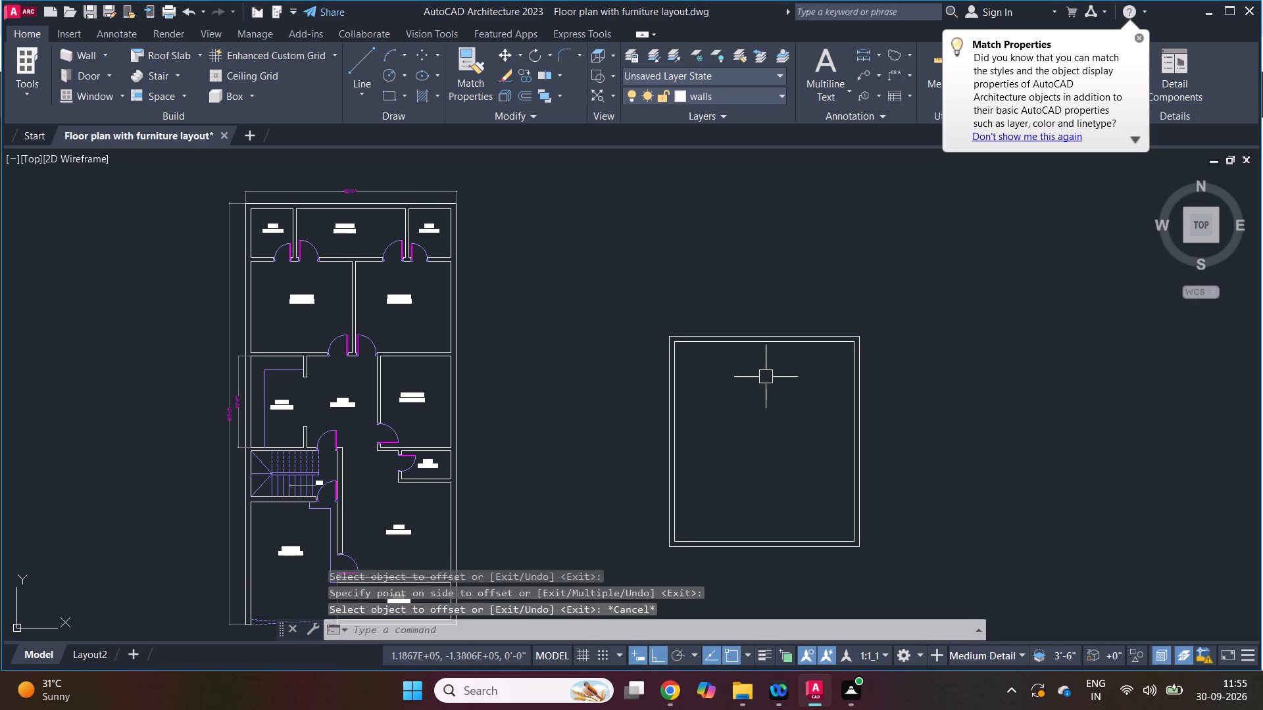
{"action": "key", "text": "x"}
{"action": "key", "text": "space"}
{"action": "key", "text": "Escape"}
Add a linear dimension for the overall width above the outer rectangle's top edge.
{"action": "scroll", "coordinate": [732, 370], "scroll_direction": "up", "scroll_amount": 1}
{"action": "key", "text": "d"}
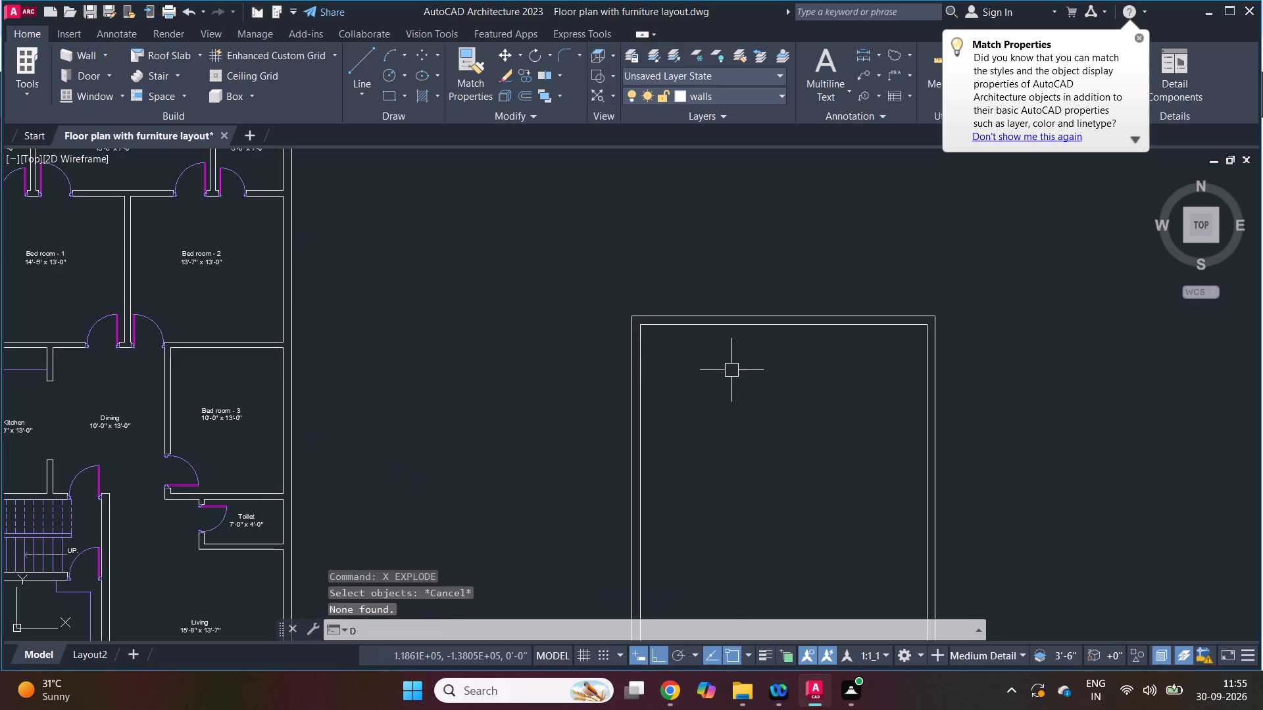
{"action": "key", "text": "l"}
{"action": "key", "text": "i"}
{"action": "key", "text": "space"}
{"action": "scroll", "coordinate": [716, 326], "scroll_direction": "up", "scroll_amount": 2}
{"action": "key", "text": "space"}
{"action": "left_click_drag", "start_coordinate": [729, 295], "coordinate": [731, 279]}
{"action": "left_click", "coordinate": [731, 248]}
{"action": "key", "text": "Escape"}
Add a linear dimension for the overall height outside the outer rectangle's left edge.
{"action": "scroll", "coordinate": [661, 264], "scroll_direction": "down", "scroll_amount": 2}
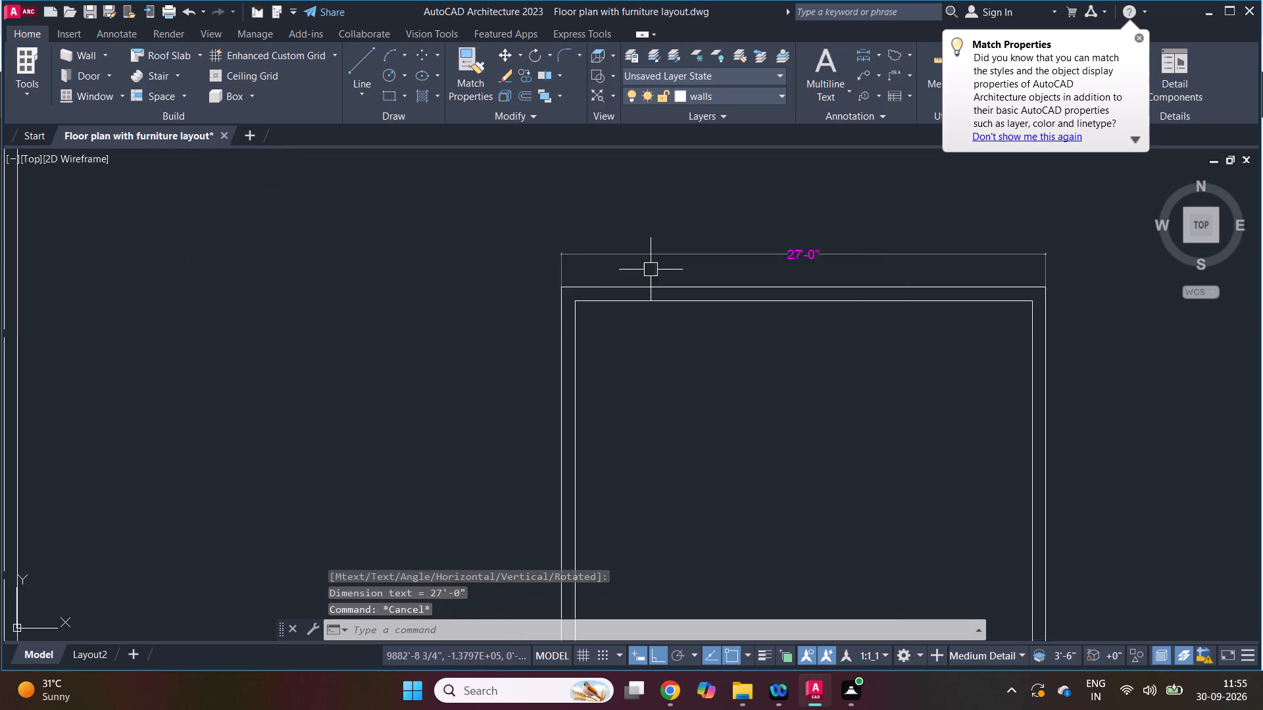
{"action": "scroll", "coordinate": [599, 354], "scroll_direction": "up", "scroll_amount": 2}
{"action": "key", "text": "space"}
{"action": "key", "text": "space"}
{"action": "left_click_drag", "start_coordinate": [589, 388], "coordinate": [585, 394]}
{"action": "left_click", "coordinate": [526, 415]}
{"action": "key", "text": "Escape"}
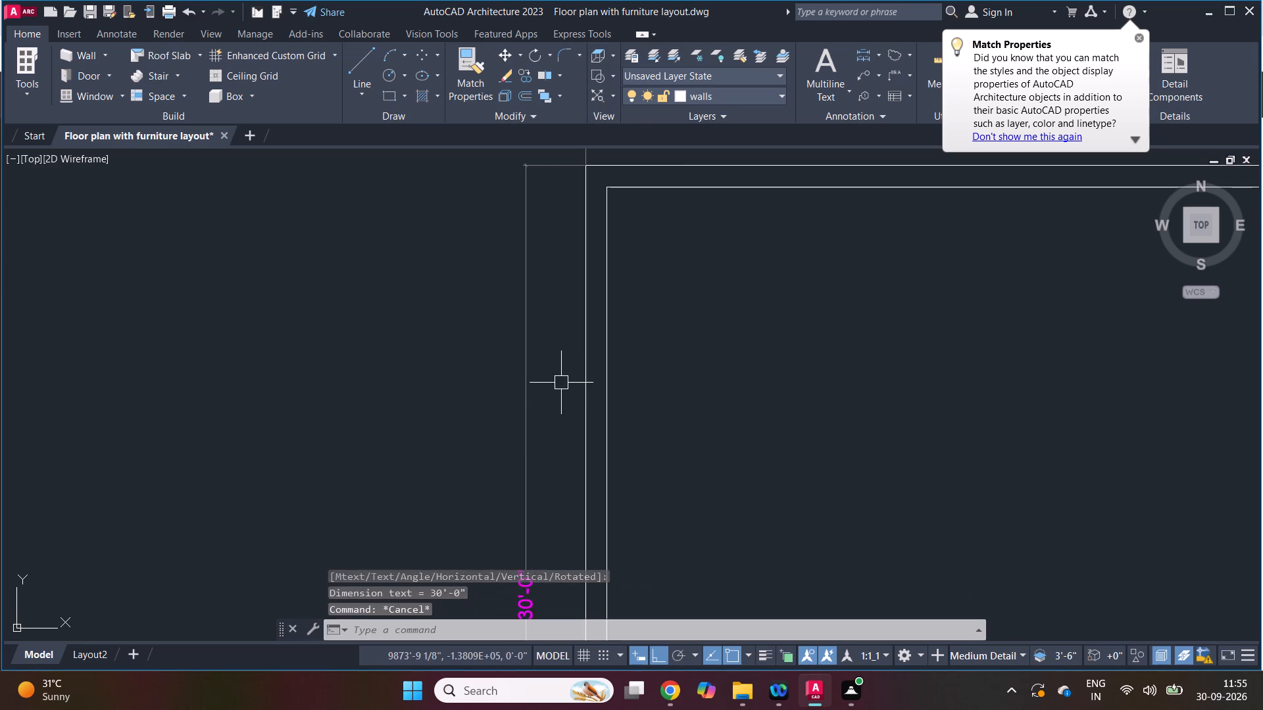
{"action": "scroll", "coordinate": [618, 354], "scroll_direction": "down", "scroll_amount": 3}
{"action": "key", "text": "Escape"}
{"action": "scroll", "coordinate": [689, 338], "scroll_direction": "up", "scroll_amount": 1, "text": "ctrl"}
Save the drawing with the new dimensioned wall outline.
{"action": "key", "text": "ctrl+s"}
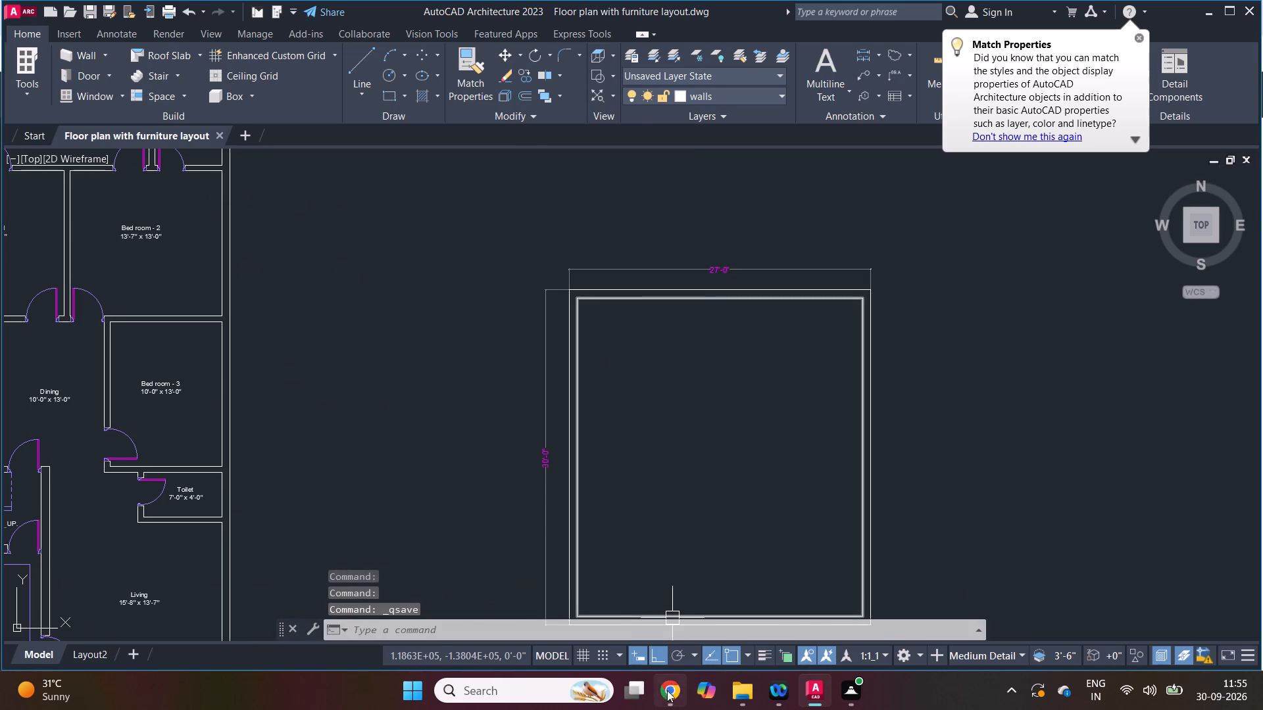
{"action": "left_click", "coordinate": [668, 694]}
{"action": "scroll", "coordinate": [671, 536], "scroll_direction": "up", "scroll_amount": 2}
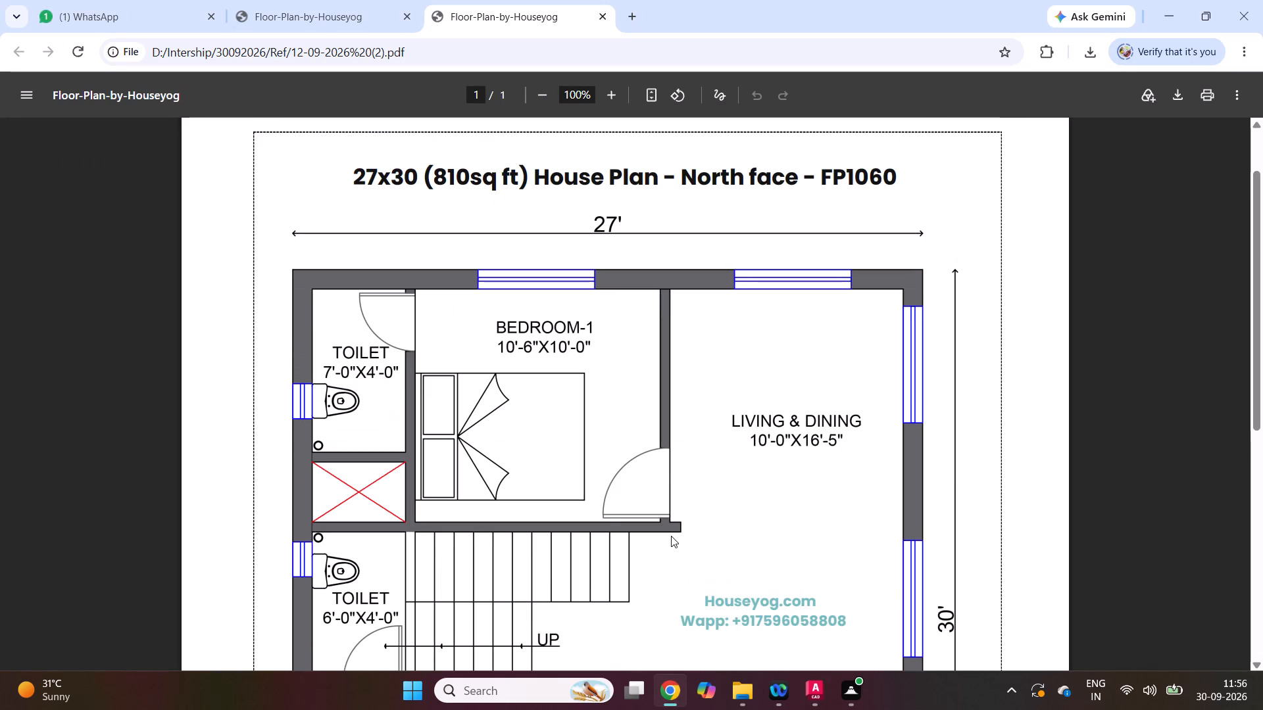
{"action": "left_click", "coordinate": [672, 694]}
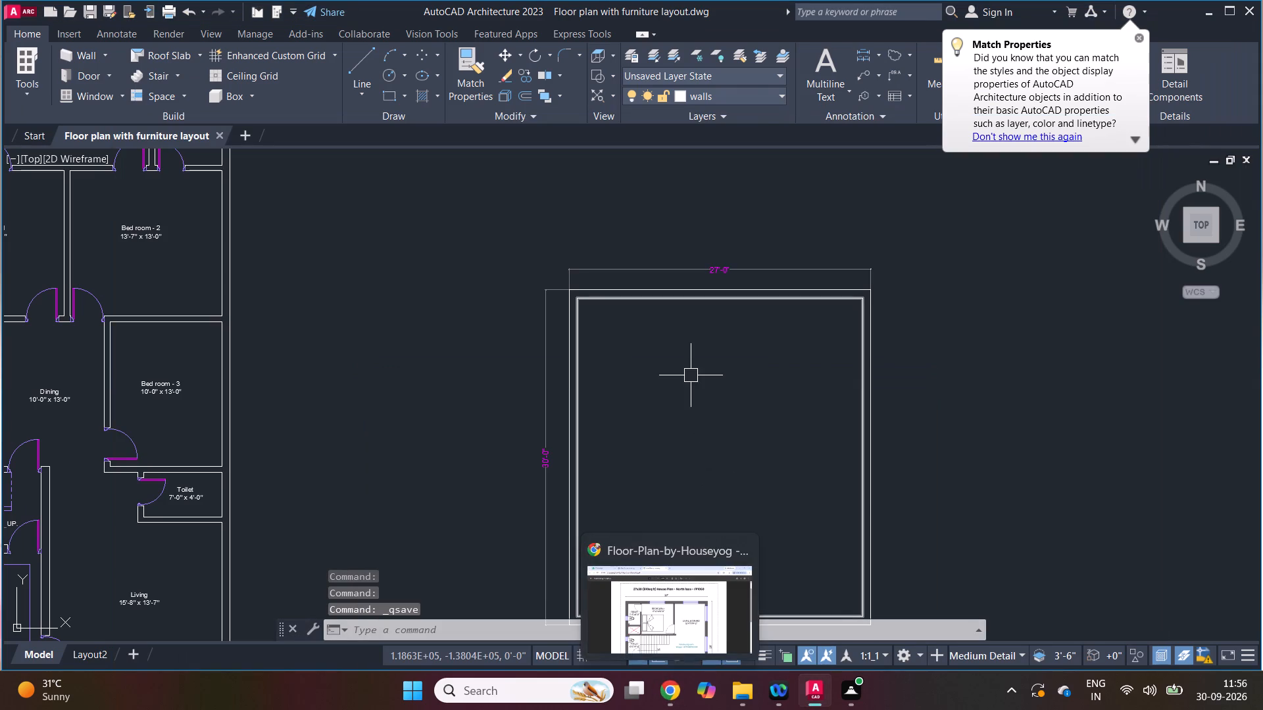
{"action": "key", "text": "ctrl+s"}
Explode the inner rectangle of the new outline into separate lines and regenerate the model.
{"action": "scroll", "coordinate": [651, 451], "scroll_direction": "up", "scroll_amount": 1}
{"action": "key", "text": "x"}
{"action": "key", "text": "space"}
{"action": "left_click", "coordinate": [538, 465]}
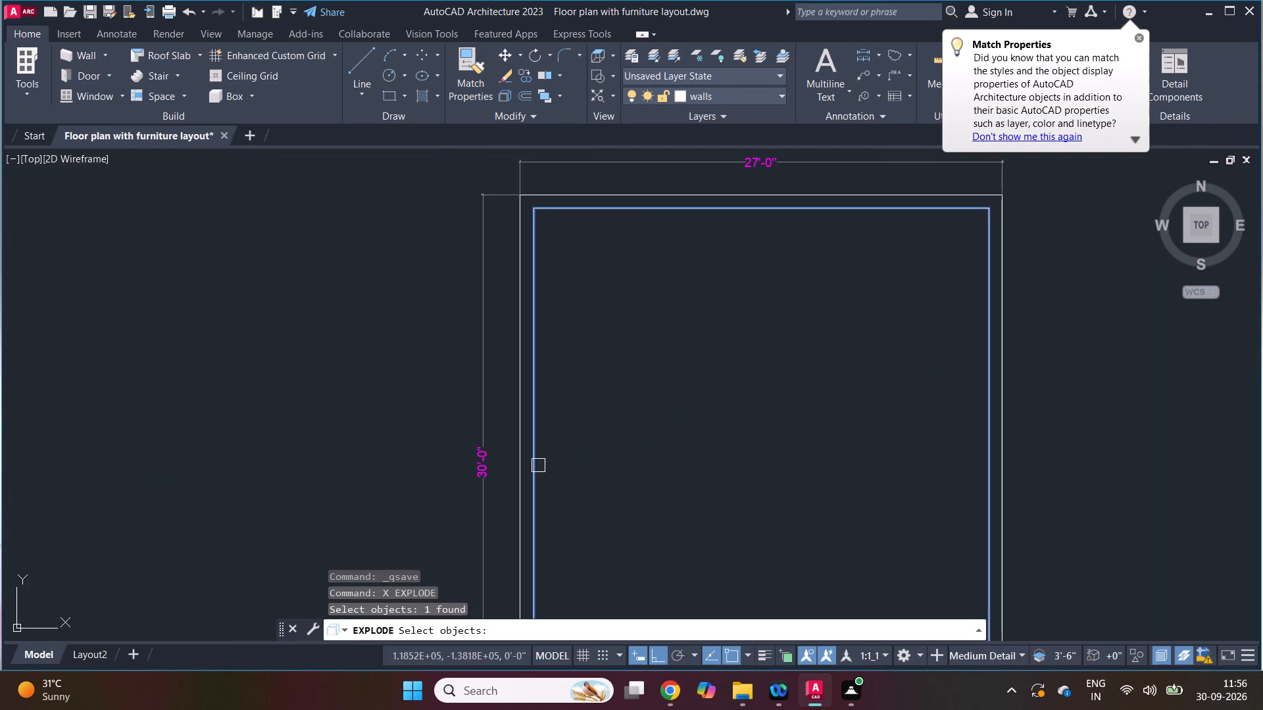
{"action": "key", "text": "space"}
{"action": "left_click", "coordinate": [535, 423]}
{"action": "key", "text": "Escape"}
{"action": "key", "text": "Escape"}
{"action": "scroll", "coordinate": [640, 382], "scroll_direction": "down", "scroll_amount": 2}
{"action": "key", "text": "r"}
{"action": "key", "text": "e"}
{"action": "key", "text": "space"}
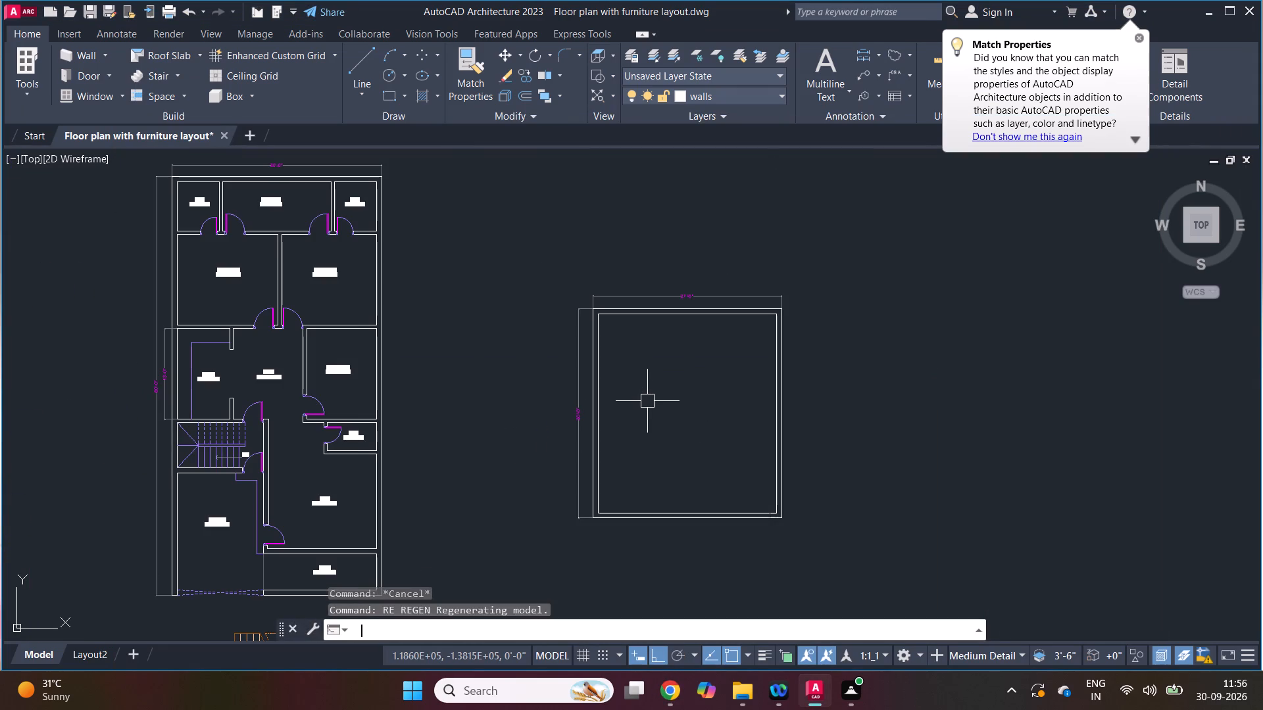
{"action": "key", "text": "Escape"}
{"action": "key", "text": "Escape"}
Check the toilet size in the reference PDF, and offset the new plan's top inner wall line 7' downward.
{"action": "left_click", "coordinate": [671, 698]}
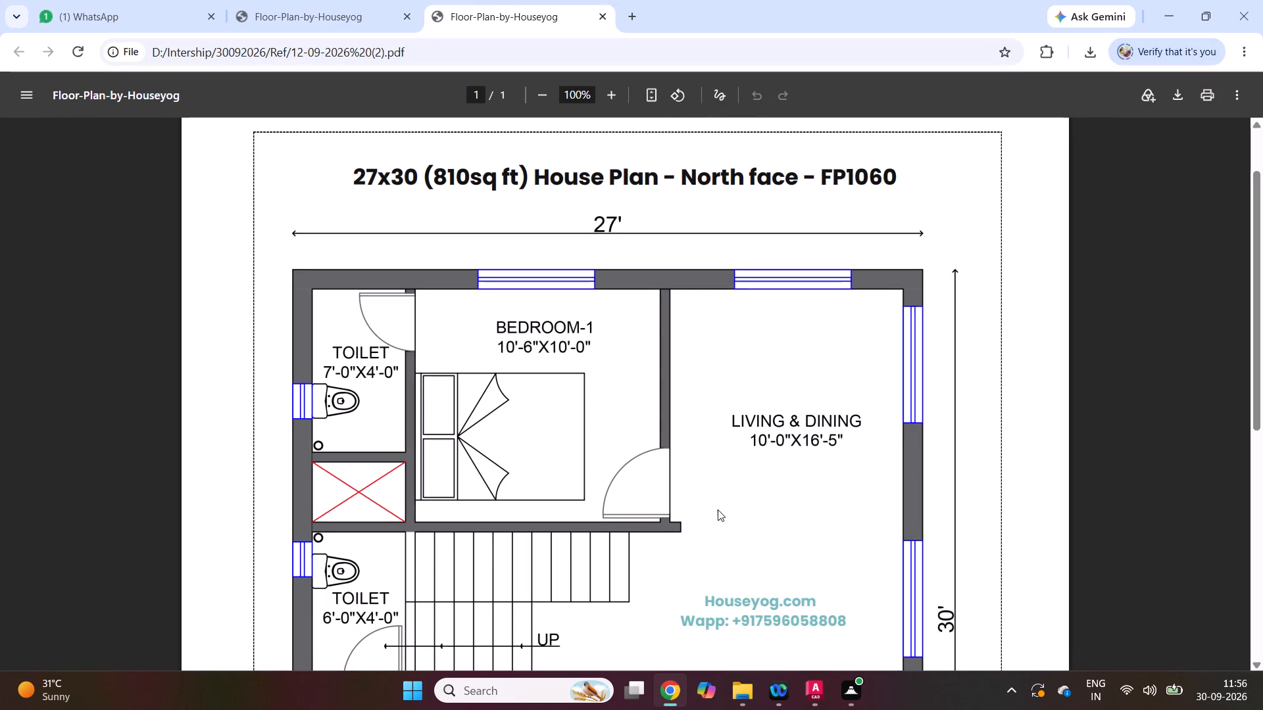
{"action": "left_click", "coordinate": [672, 698]}
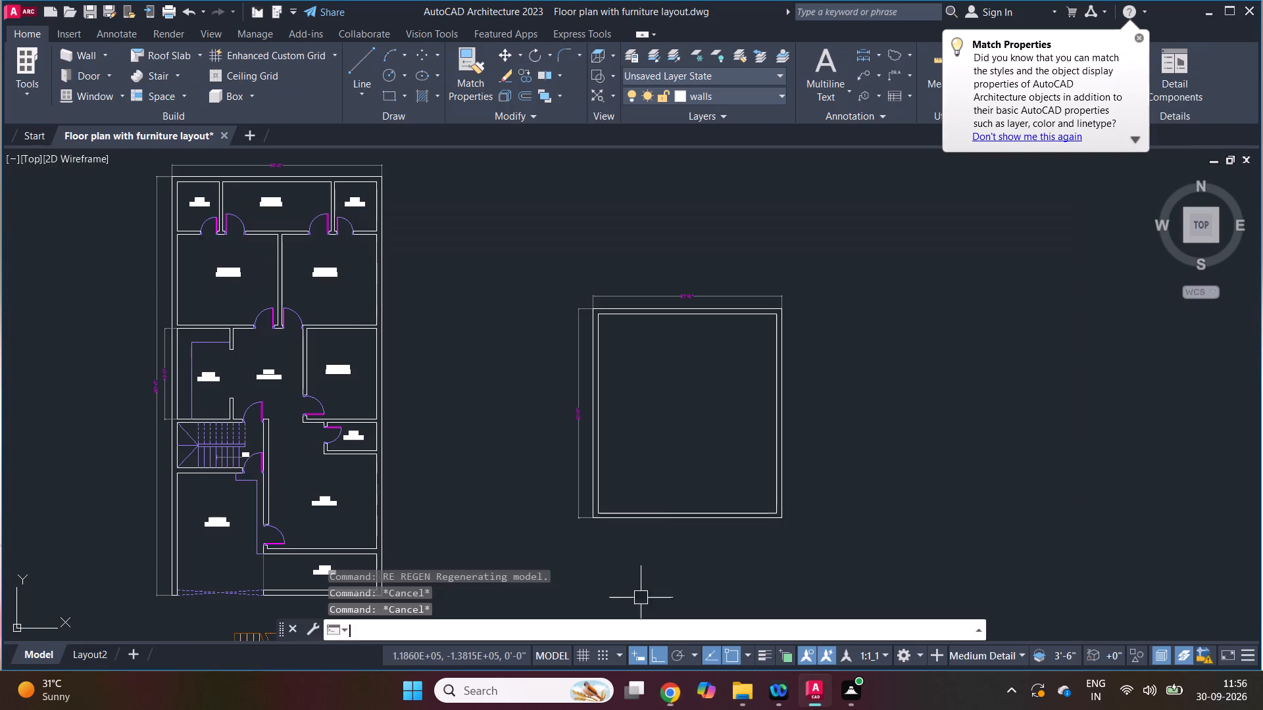
{"action": "key", "text": "Escape"}
{"action": "key", "text": "Escape"}
{"action": "scroll", "coordinate": [626, 350], "scroll_direction": "up", "scroll_amount": 2}
{"action": "key", "text": "z"}
{"action": "key", "text": "space"}
{"action": "type", "text": "7'"}
{"action": "key", "text": "Return"}
{"action": "left_click", "coordinate": [597, 263]}
{"action": "left_click", "coordinate": [597, 318]}
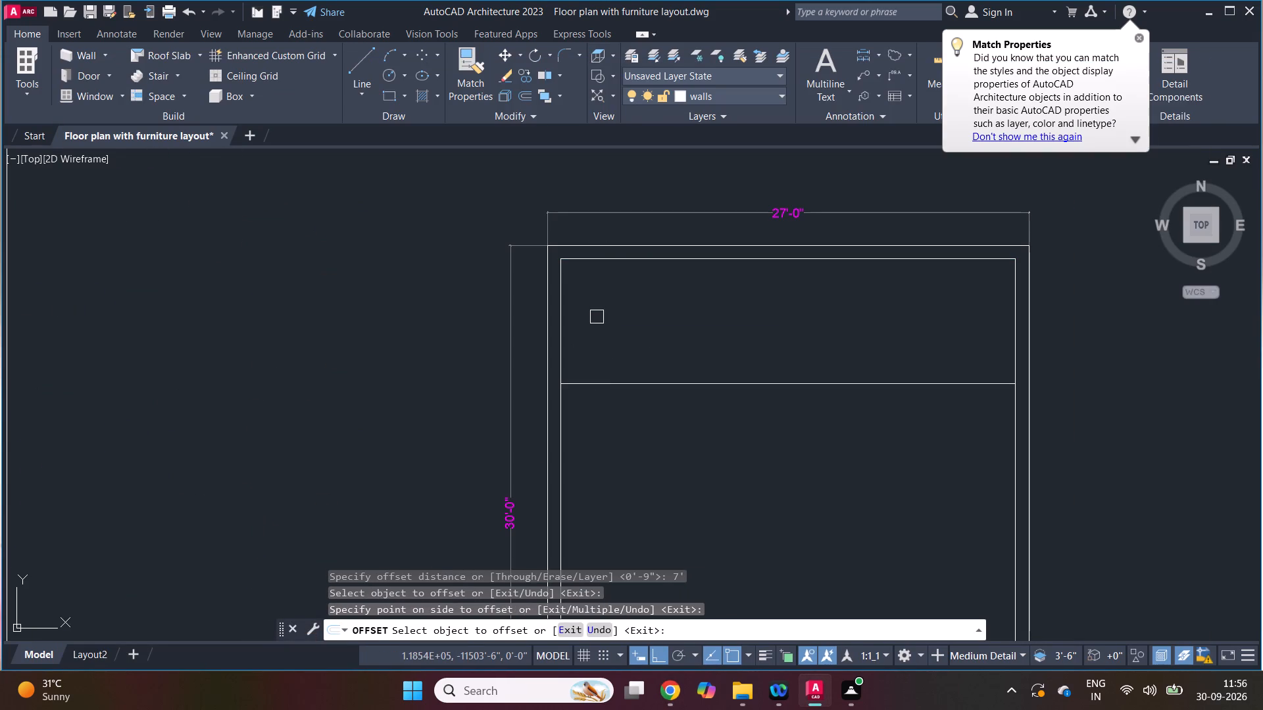
{"action": "key", "text": "Escape"}
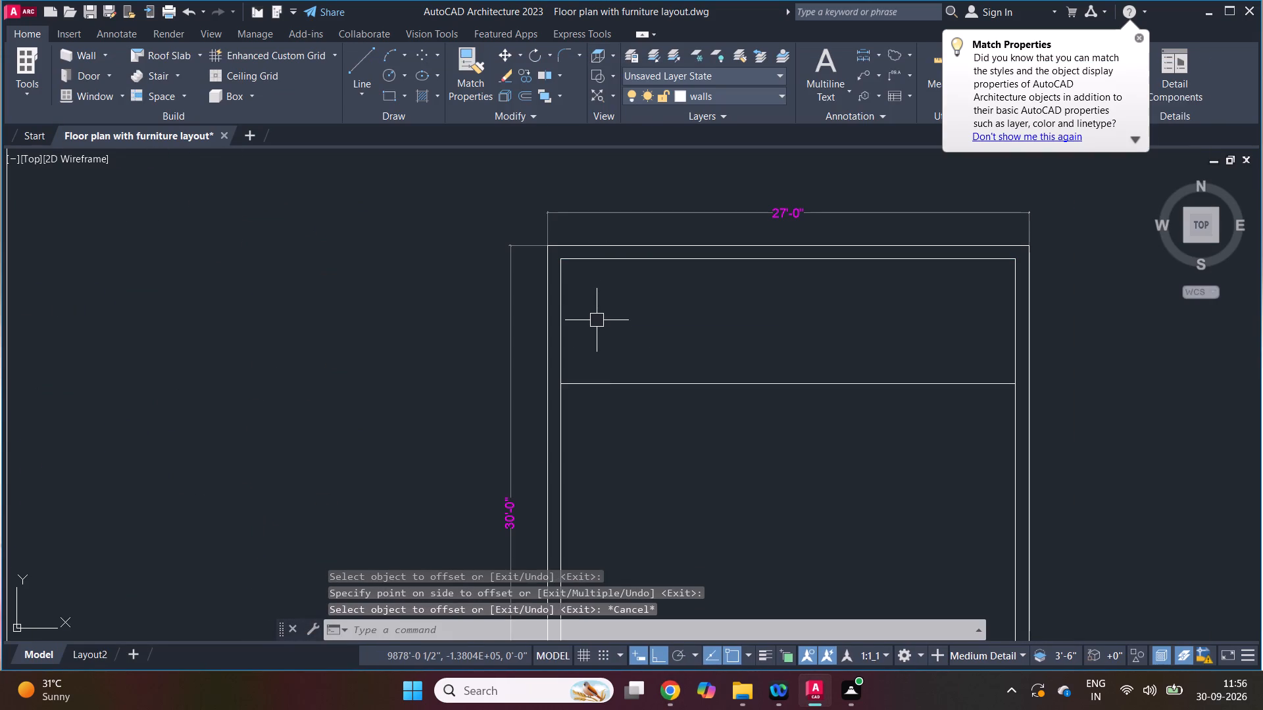
Offset the new plan's west inner wall line 4' inward for the toilet width.
{"action": "type", "text": "Z 4'"}
{"action": "key", "text": "Return"}
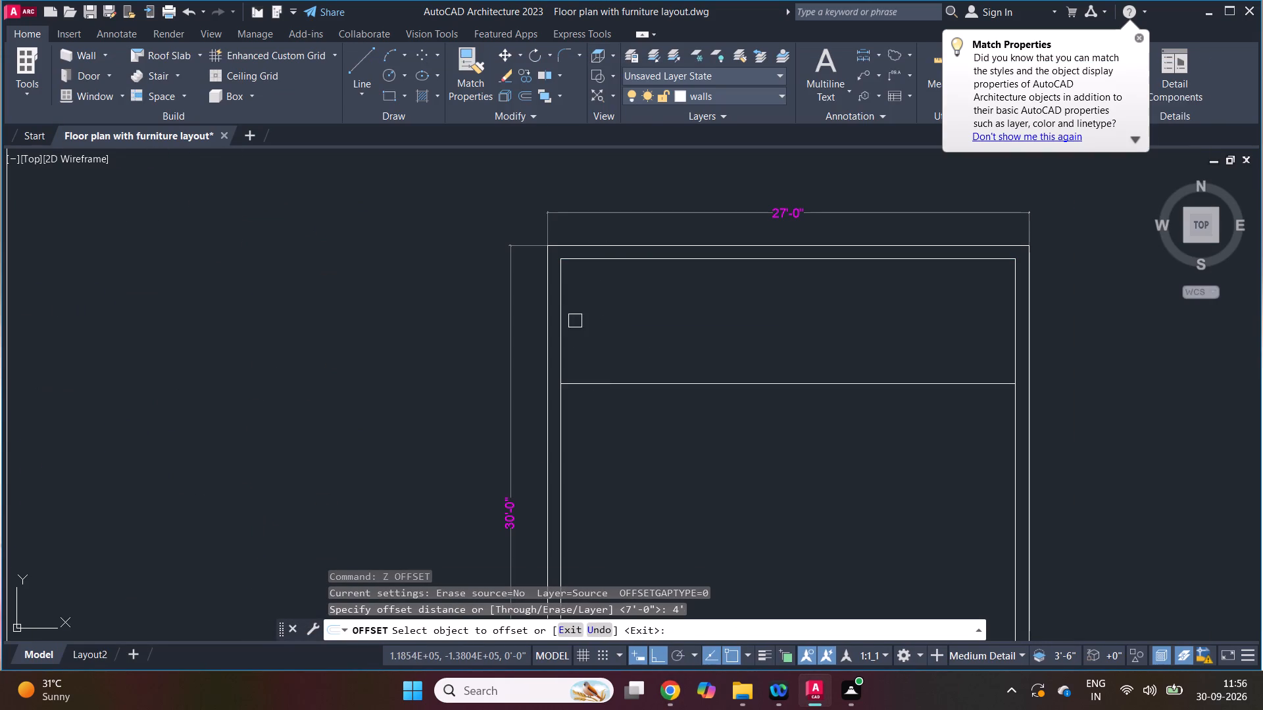
{"action": "left_click", "coordinate": [558, 306]}
{"action": "left_click", "coordinate": [597, 322]}
{"action": "key", "text": "Escape"}
{"action": "key", "text": "Escape"}
Offset the toilet's vertical and horizontal partition lines outward by 6" to give both walls thickness.
{"action": "type", "text": "Z 6"}
{"action": "key", "text": "space"}
{"action": "left_click_drag", "start_coordinate": [636, 335], "coordinate": [650, 336]}
{"action": "left_click", "coordinate": [689, 337]}
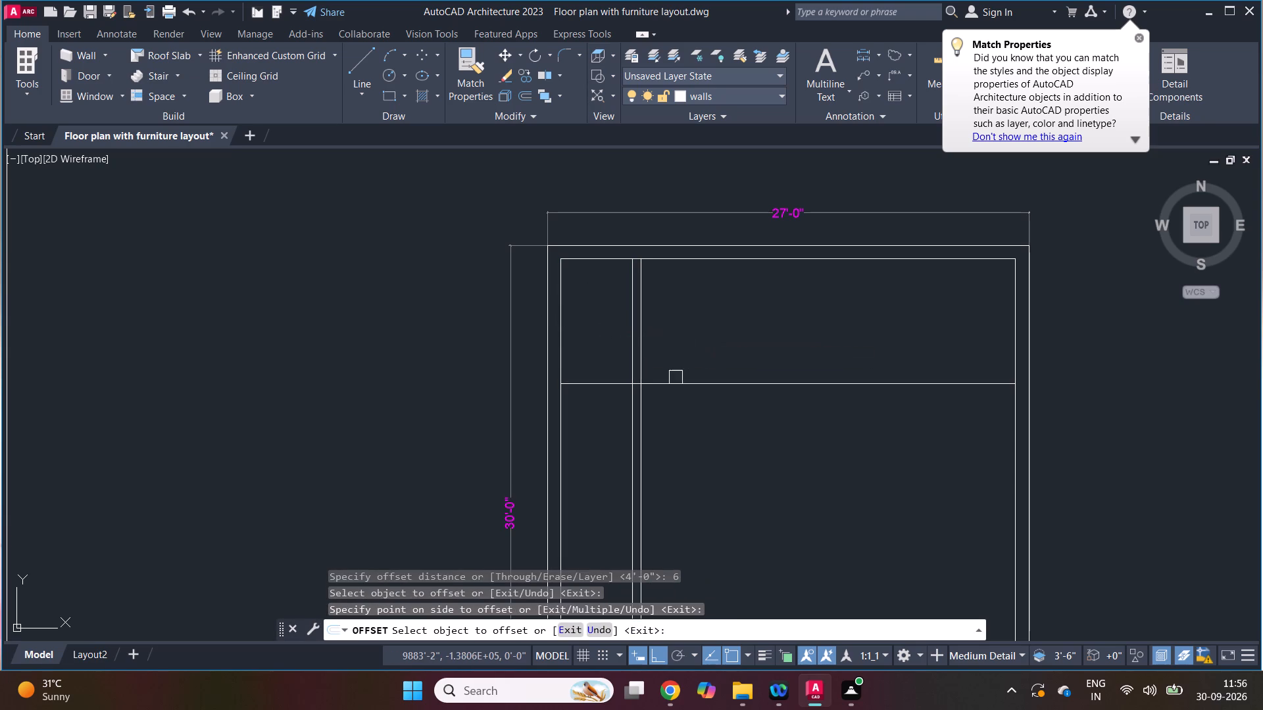
{"action": "left_click_drag", "start_coordinate": [678, 382], "coordinate": [680, 390]}
{"action": "left_click", "coordinate": [681, 421]}
{"action": "key", "text": "Escape"}
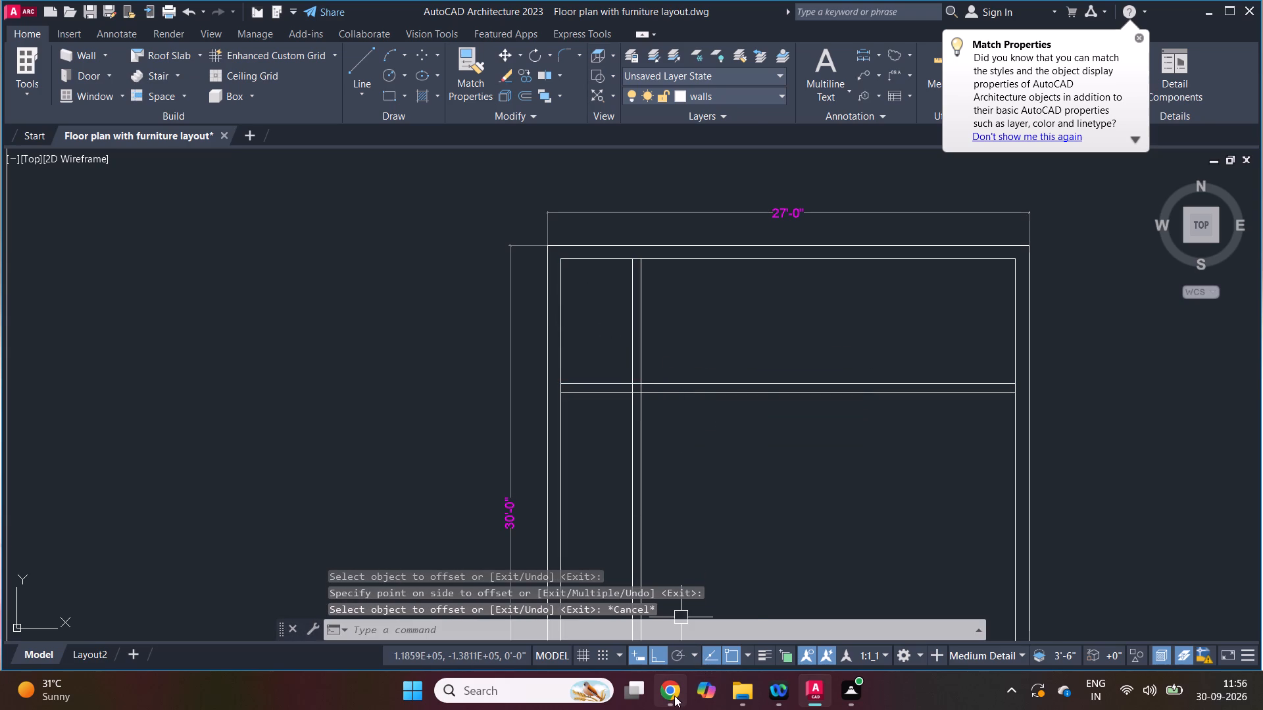
Check Bedroom-1 in the reference PDF, and offset the toilet partition's bedroom-side line 10' east.
{"action": "left_click", "coordinate": [674, 696]}
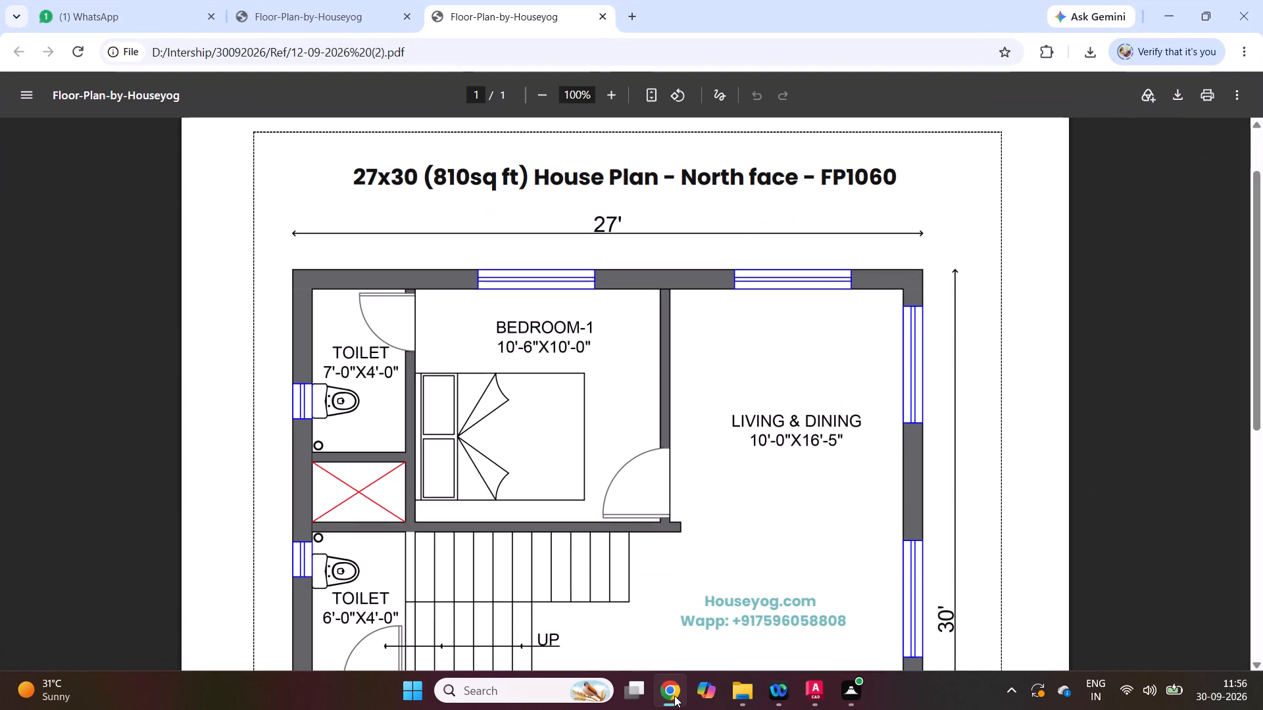
{"action": "left_click", "coordinate": [674, 696]}
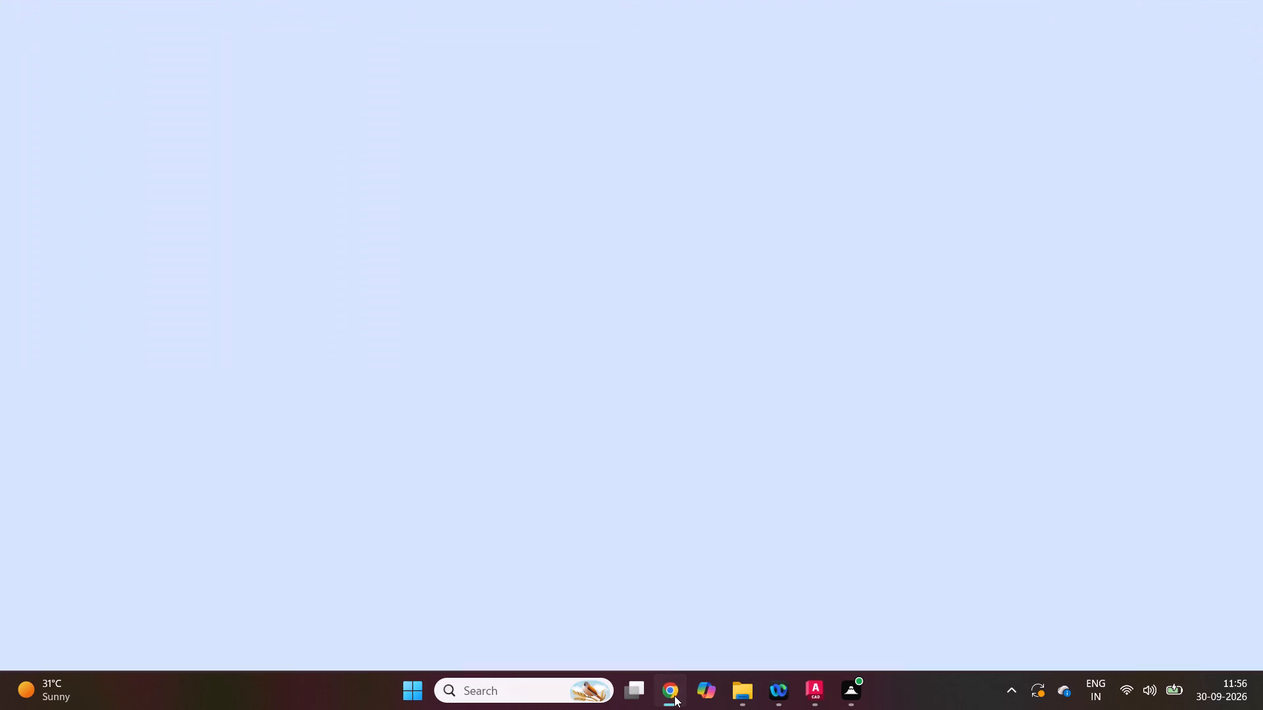
{"action": "key", "text": "Escape"}
{"action": "key", "text": "Escape"}
{"action": "key", "text": "Escape"}
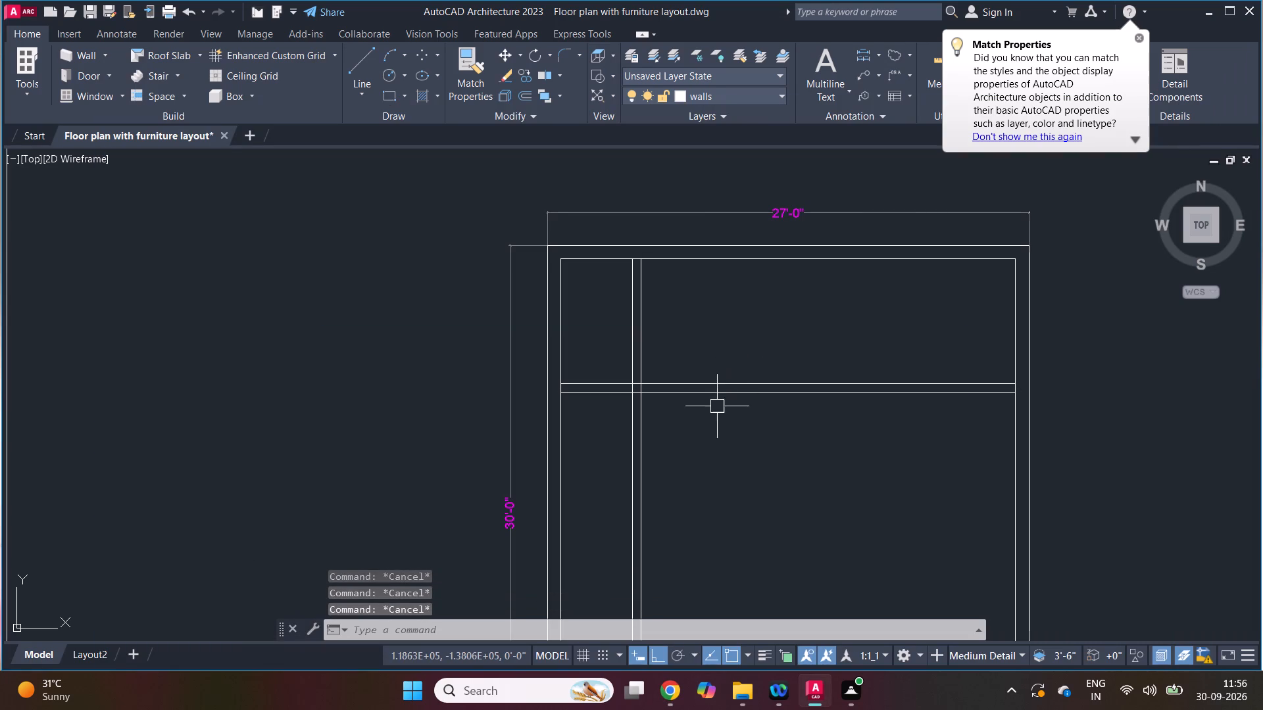
{"action": "key", "text": "Escape"}
{"action": "scroll", "coordinate": [614, 412], "scroll_direction": "down", "scroll_amount": 1}
{"action": "key", "text": "Escape"}
{"action": "key", "text": "Escape"}
{"action": "scroll", "coordinate": [669, 369], "scroll_direction": "up", "scroll_amount": 2}
{"action": "type", "text": "Z"}
{"action": "key", "text": "space"}
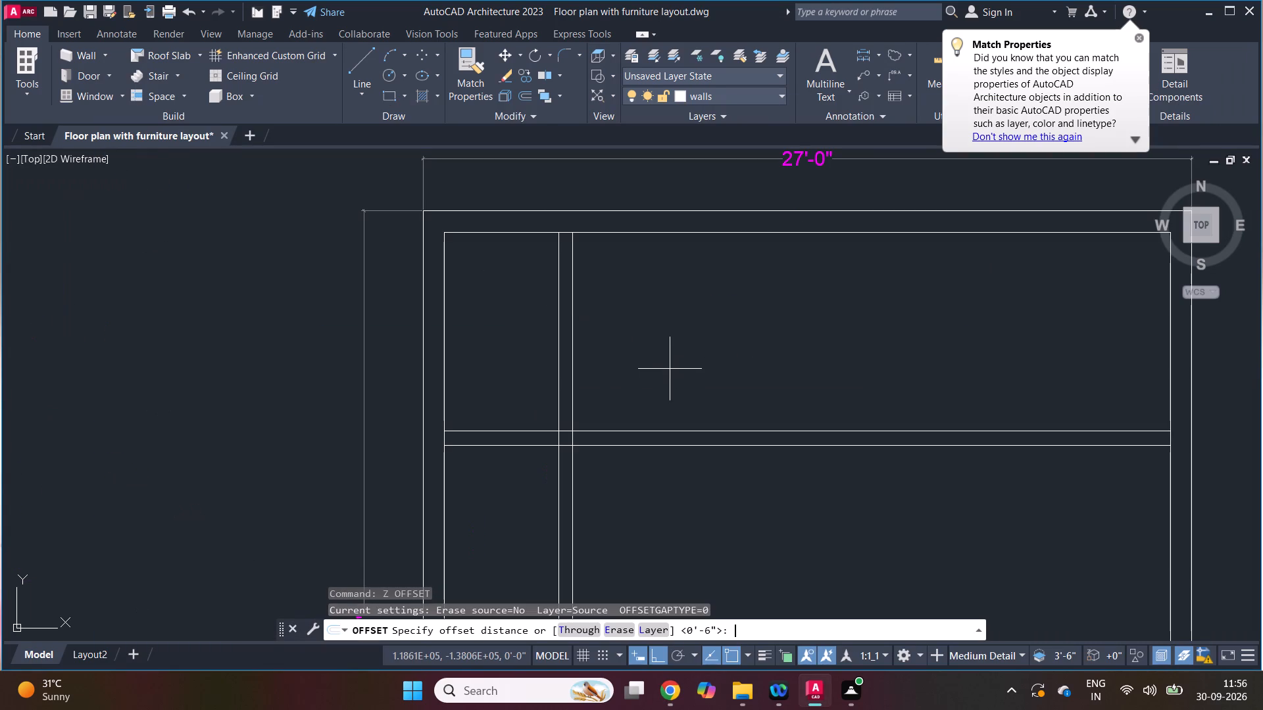
{"action": "type", "text": "10"}
{"action": "key", "text": "apostrophe"}
{"action": "key", "text": "space"}
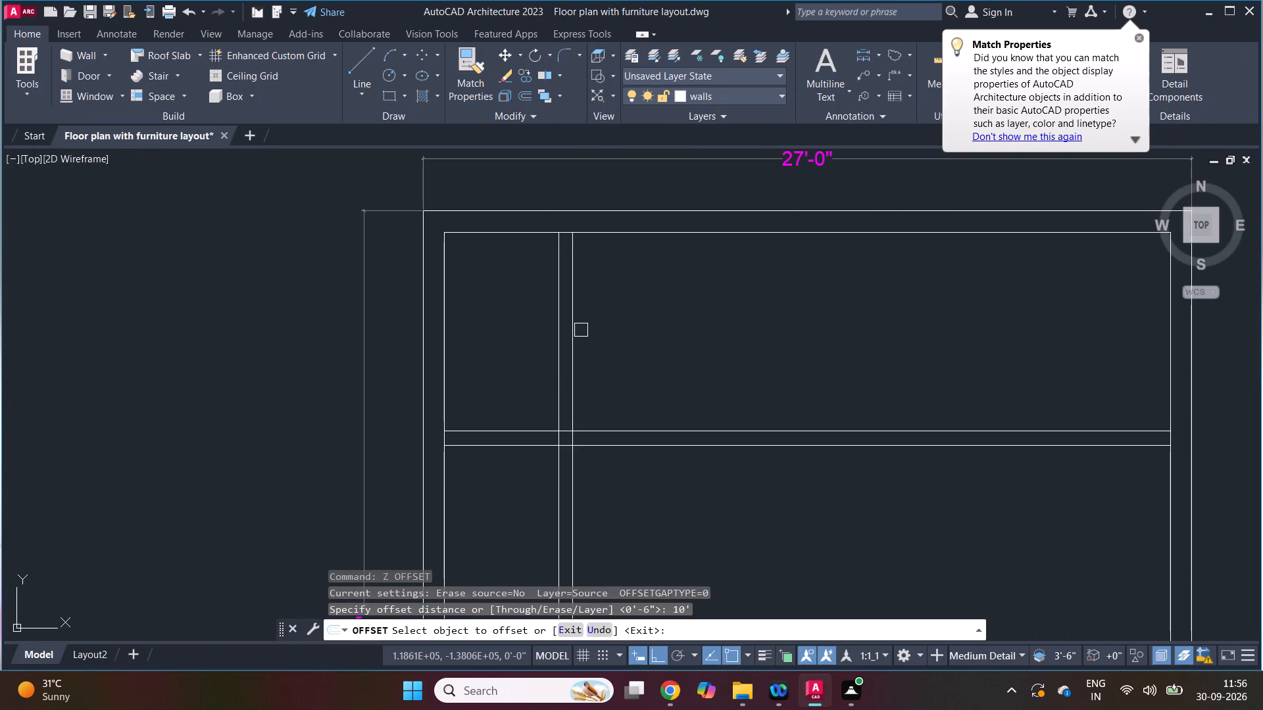
{"action": "left_click", "coordinate": [576, 346]}
{"action": "left_click", "coordinate": [611, 356]}
{"action": "key", "text": "Escape"}
Trim both lines of the toilet's lower wall between the toilet partition and the new bedroom line.
{"action": "scroll", "coordinate": [616, 352], "scroll_direction": "down", "scroll_amount": 2}
{"action": "key", "text": "t"}
{"action": "key", "text": "r"}
{"action": "key", "text": "space"}
{"action": "key", "text": "space"}
{"action": "left_click", "coordinate": [658, 384]}
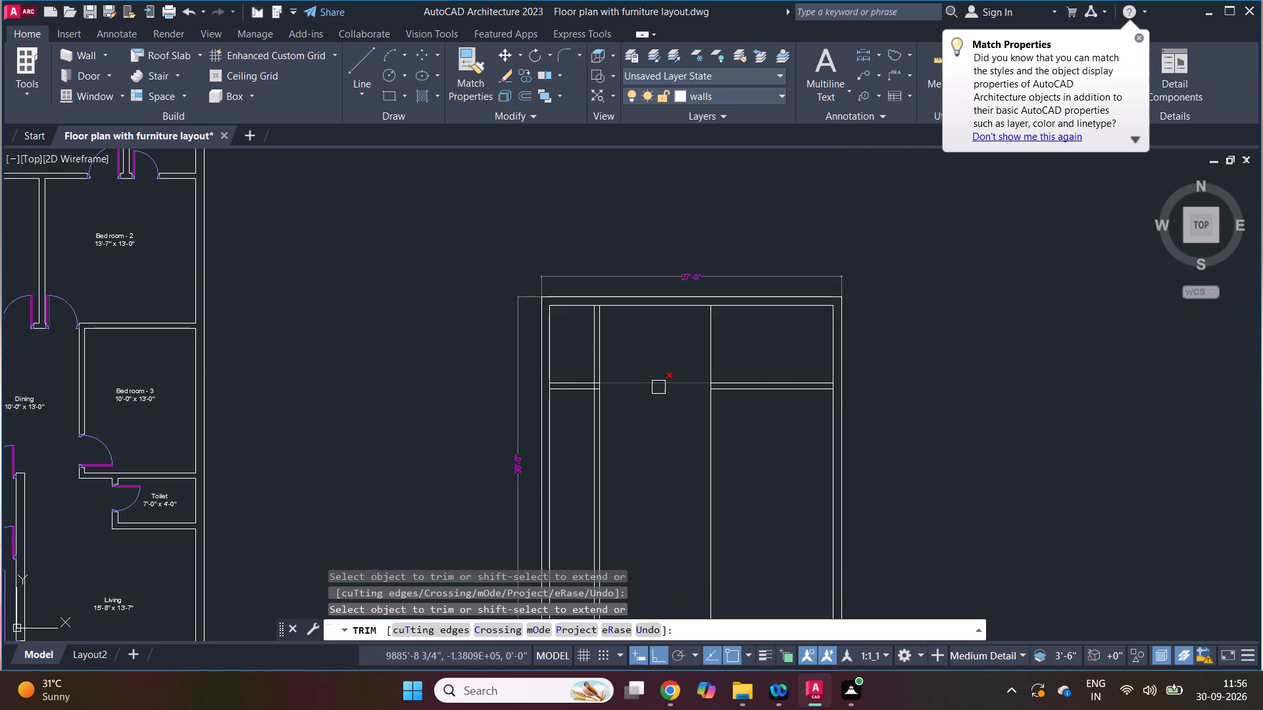
{"action": "left_click", "coordinate": [664, 383]}
{"action": "key", "text": "Escape"}
Erase the two leftover horizontal wall segments in the living area east of the bedroom line.
{"action": "key", "text": "e"}
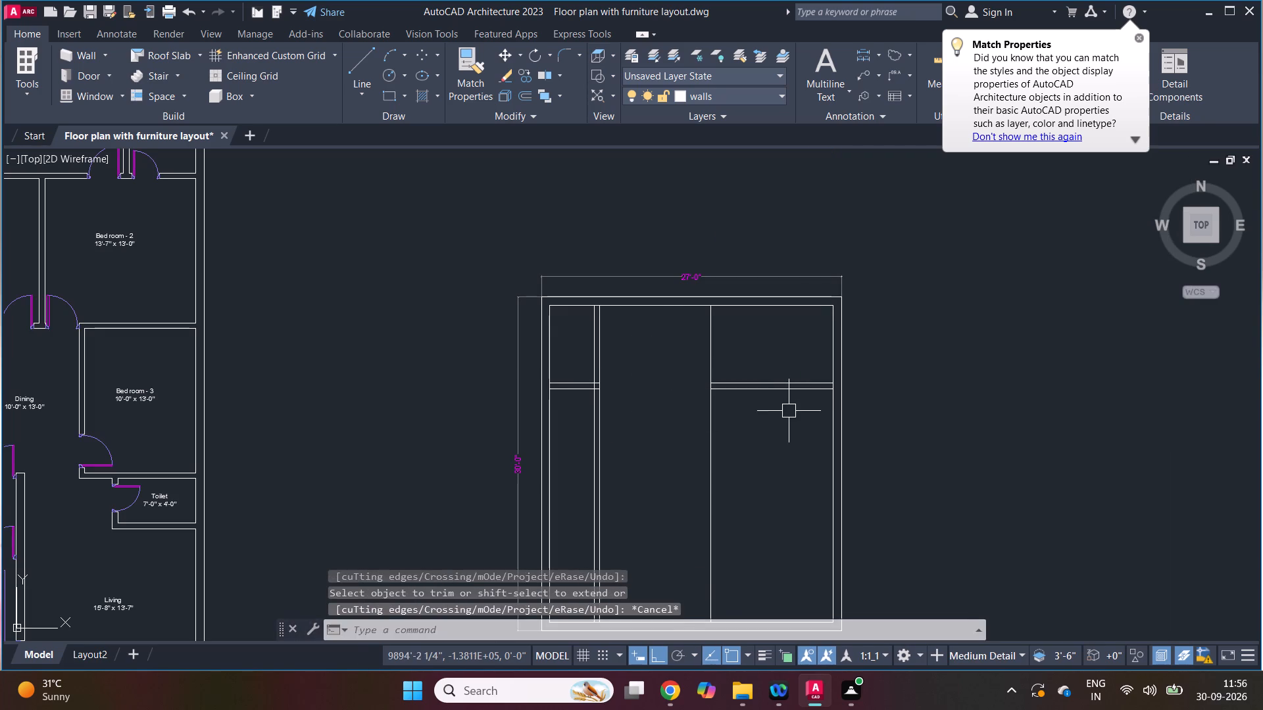
{"action": "key", "text": "space"}
{"action": "left_click_drag", "start_coordinate": [782, 414], "coordinate": [778, 402]}
{"action": "left_click", "coordinate": [768, 366]}
{"action": "key", "text": "space"}
{"action": "key", "text": "Escape"}
{"action": "key", "text": "Escape"}
{"action": "scroll", "coordinate": [655, 381], "scroll_direction": "up", "scroll_amount": 1}
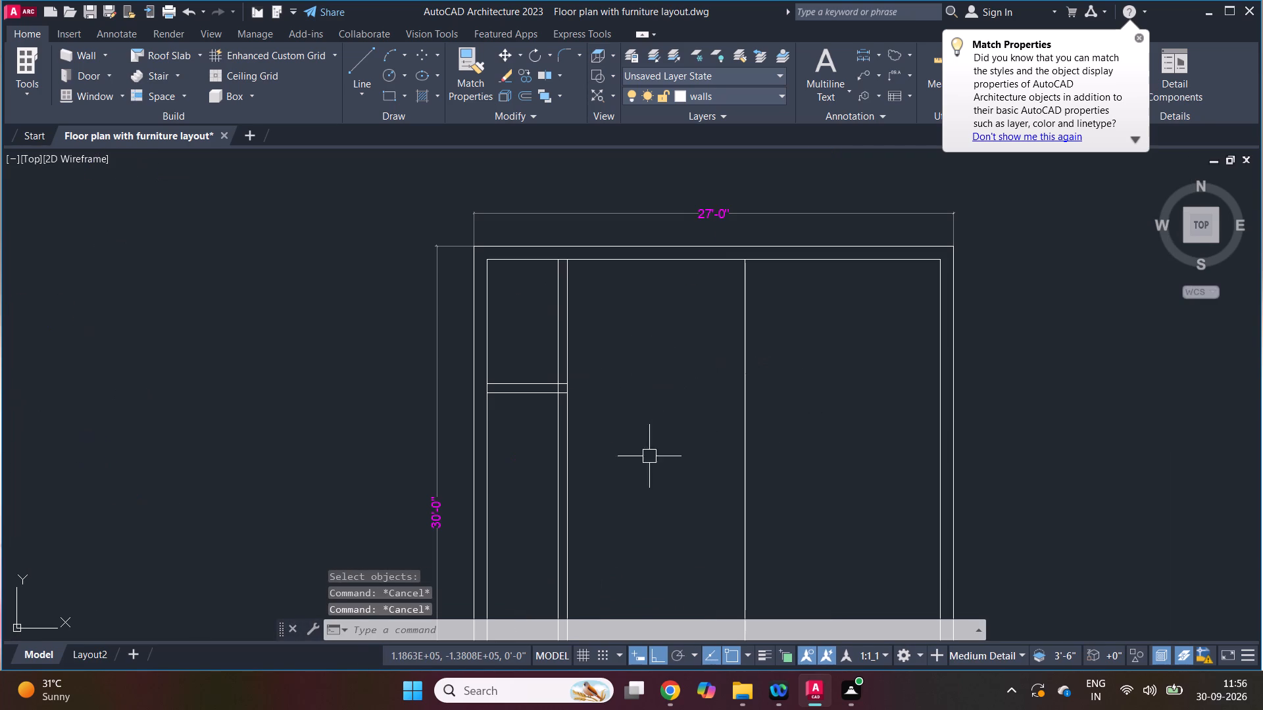
Recheck the reference PDF and add a linear dimension for the bedroom's clear width just below the top wall.
{"action": "left_click", "coordinate": [677, 694]}
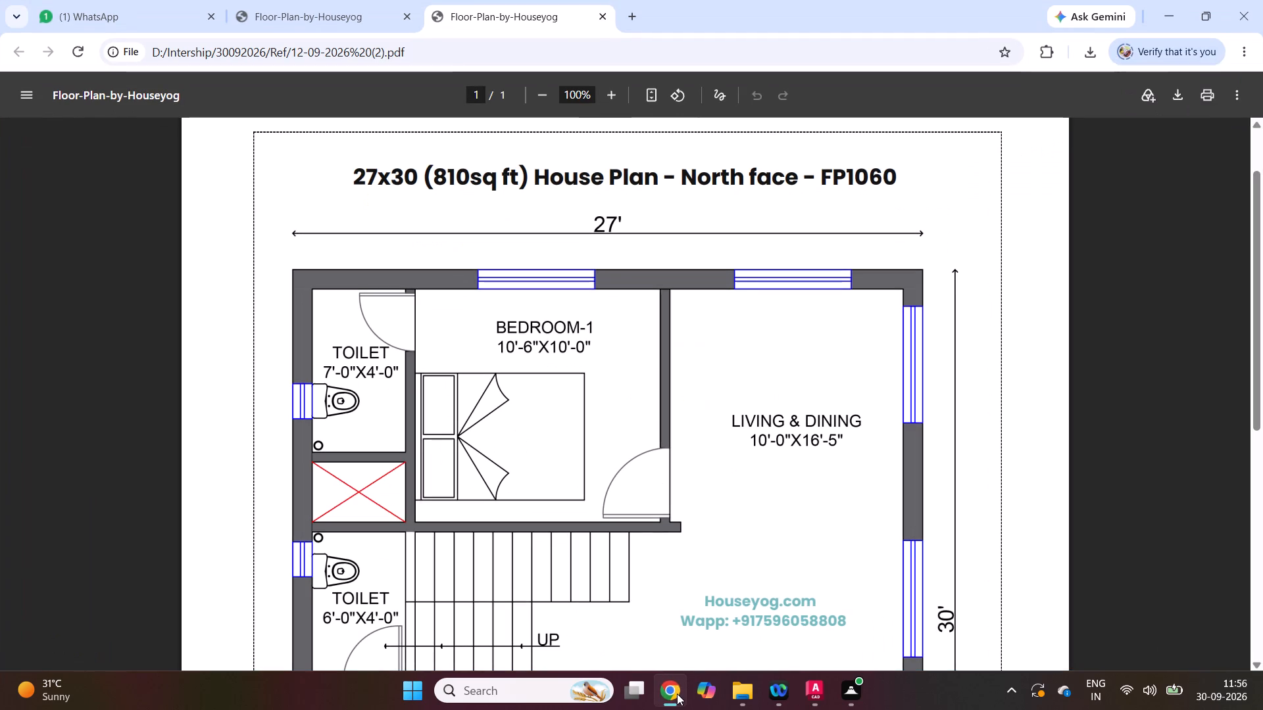
{"action": "left_click", "coordinate": [677, 694]}
{"action": "key", "text": "d"}
{"action": "key", "text": "l"}
{"action": "key", "text": "i"}
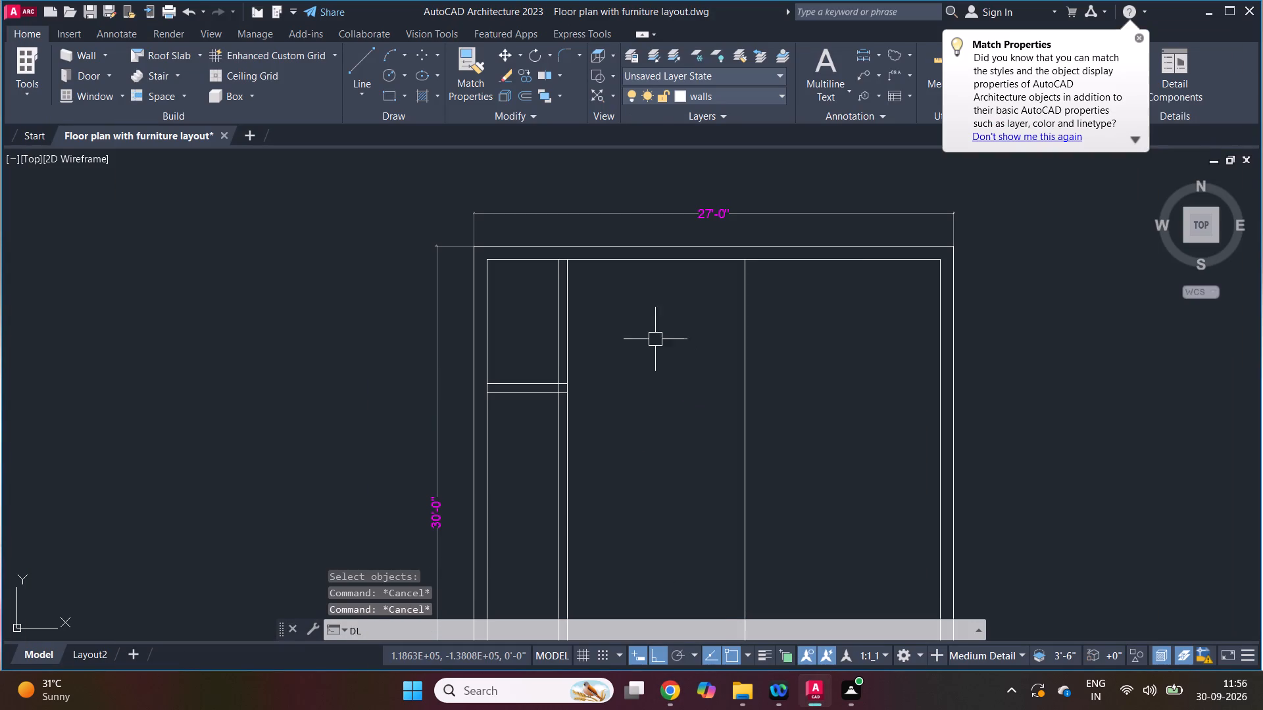
{"action": "key", "text": "space"}
{"action": "left_click", "coordinate": [573, 268]}
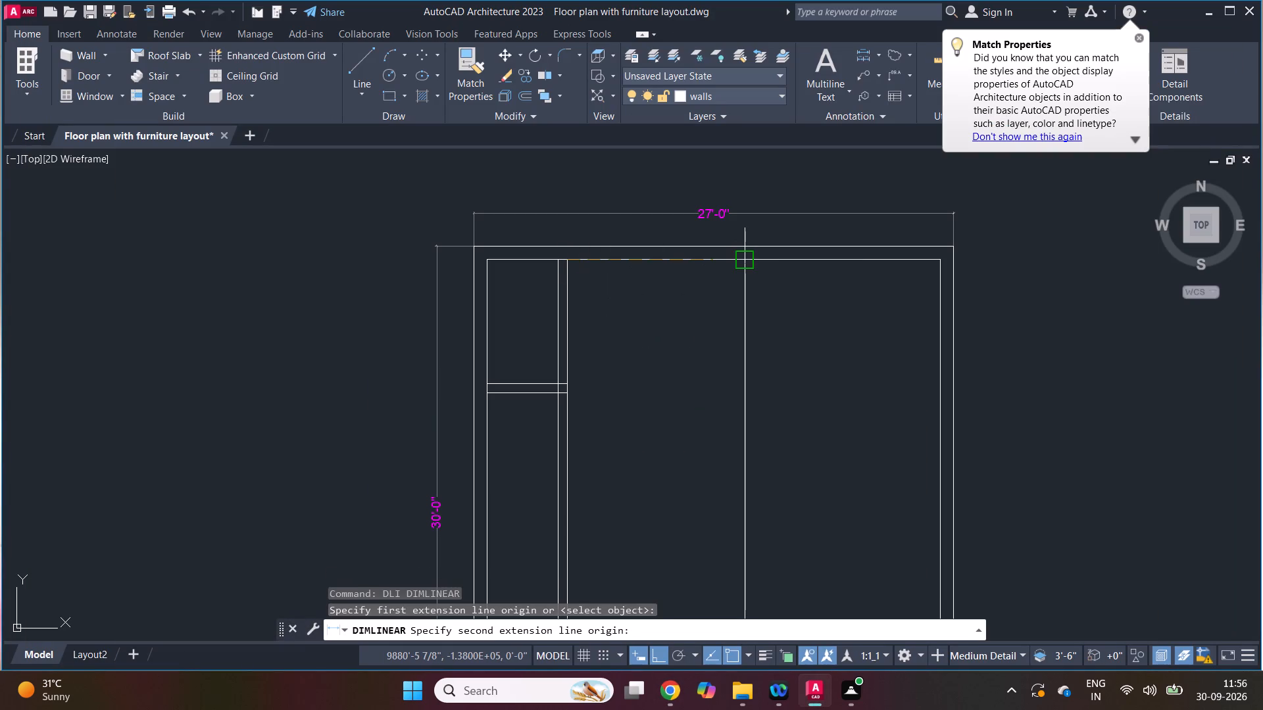
{"action": "left_click", "coordinate": [745, 261]}
{"action": "scroll", "coordinate": [717, 271], "scroll_direction": "up", "scroll_amount": 1}
{"action": "left_click", "coordinate": [708, 277]}
{"action": "key", "text": "Escape"}
Move the bedroom's east wall line 6" farther east.
{"action": "key", "text": "m"}
{"action": "key", "text": "space"}
{"action": "left_click_drag", "start_coordinate": [797, 364], "coordinate": [781, 374]}
{"action": "left_click_drag", "start_coordinate": [706, 401], "coordinate": [695, 406]}
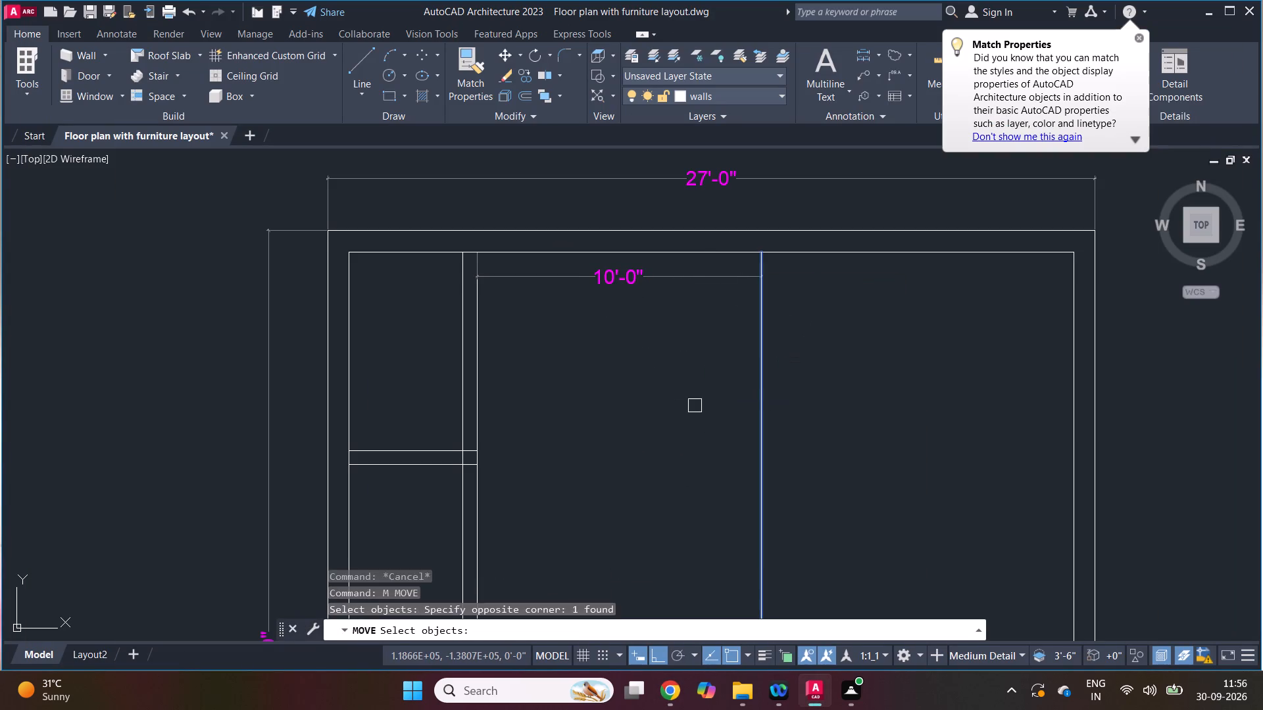
{"action": "key", "text": "space"}
{"action": "left_click", "coordinate": [674, 389]}
{"action": "type", "text": "6"}
{"action": "key", "text": "space"}
{"action": "key", "text": "Escape"}
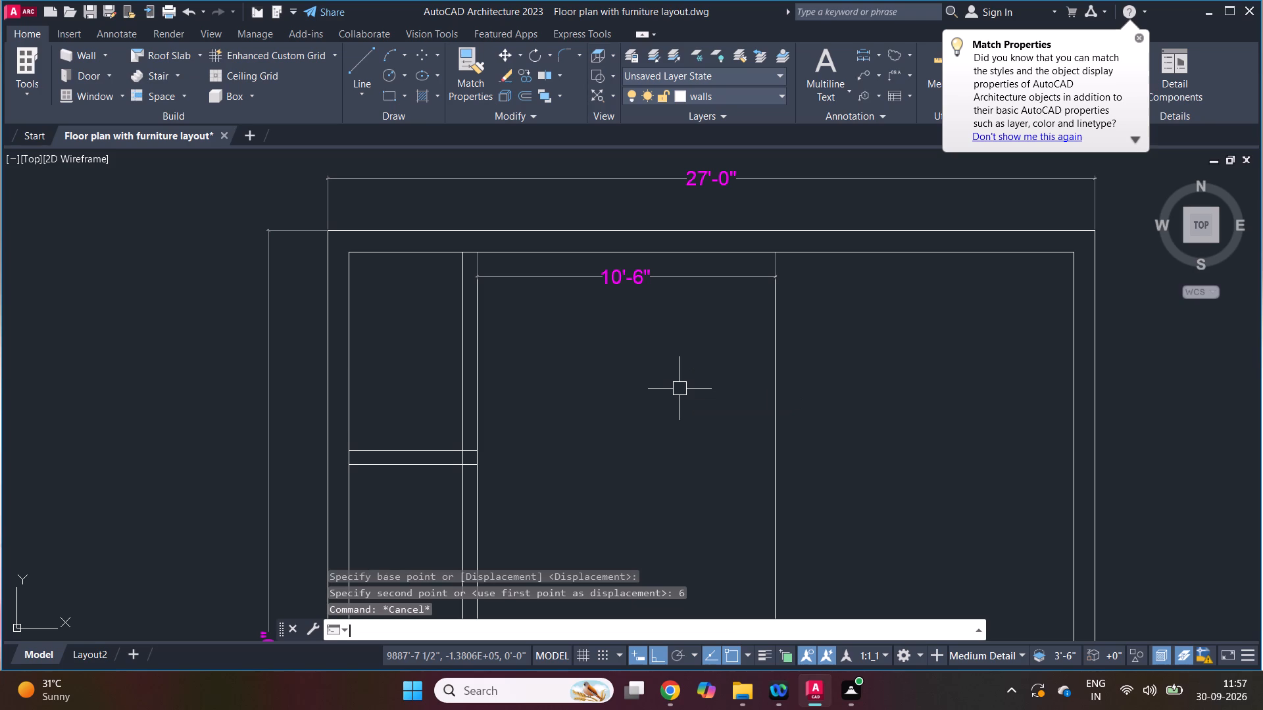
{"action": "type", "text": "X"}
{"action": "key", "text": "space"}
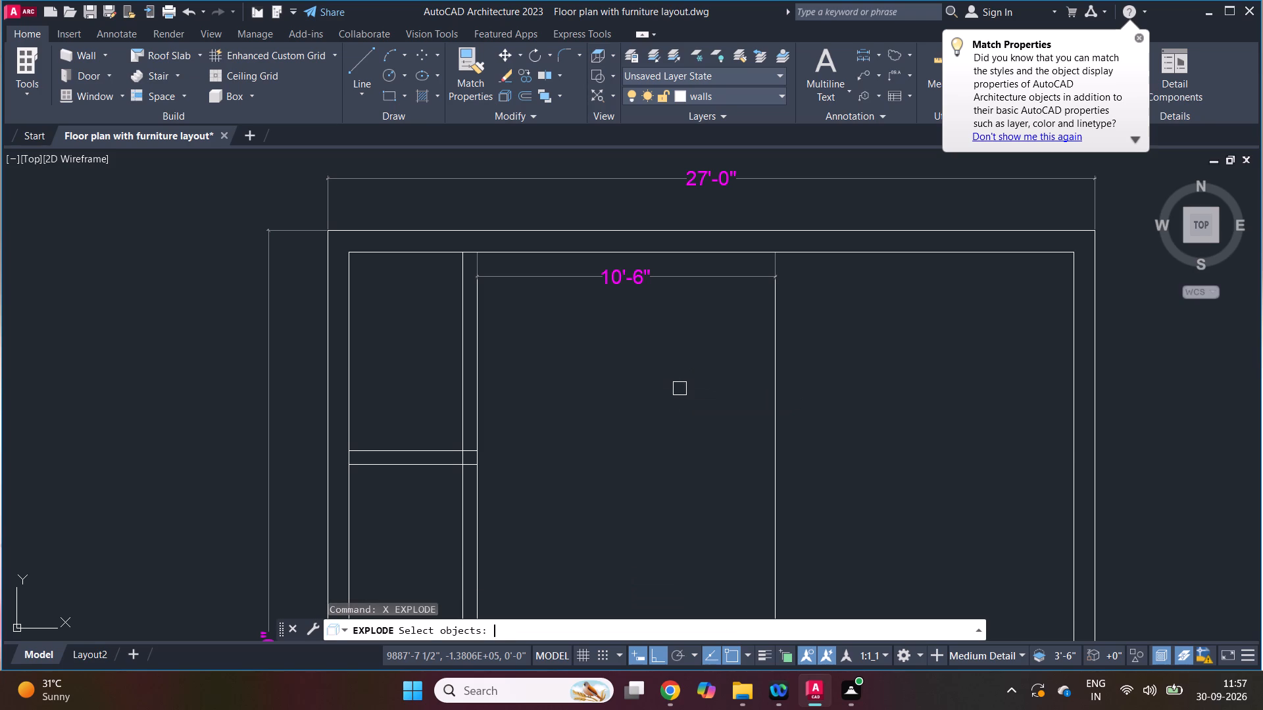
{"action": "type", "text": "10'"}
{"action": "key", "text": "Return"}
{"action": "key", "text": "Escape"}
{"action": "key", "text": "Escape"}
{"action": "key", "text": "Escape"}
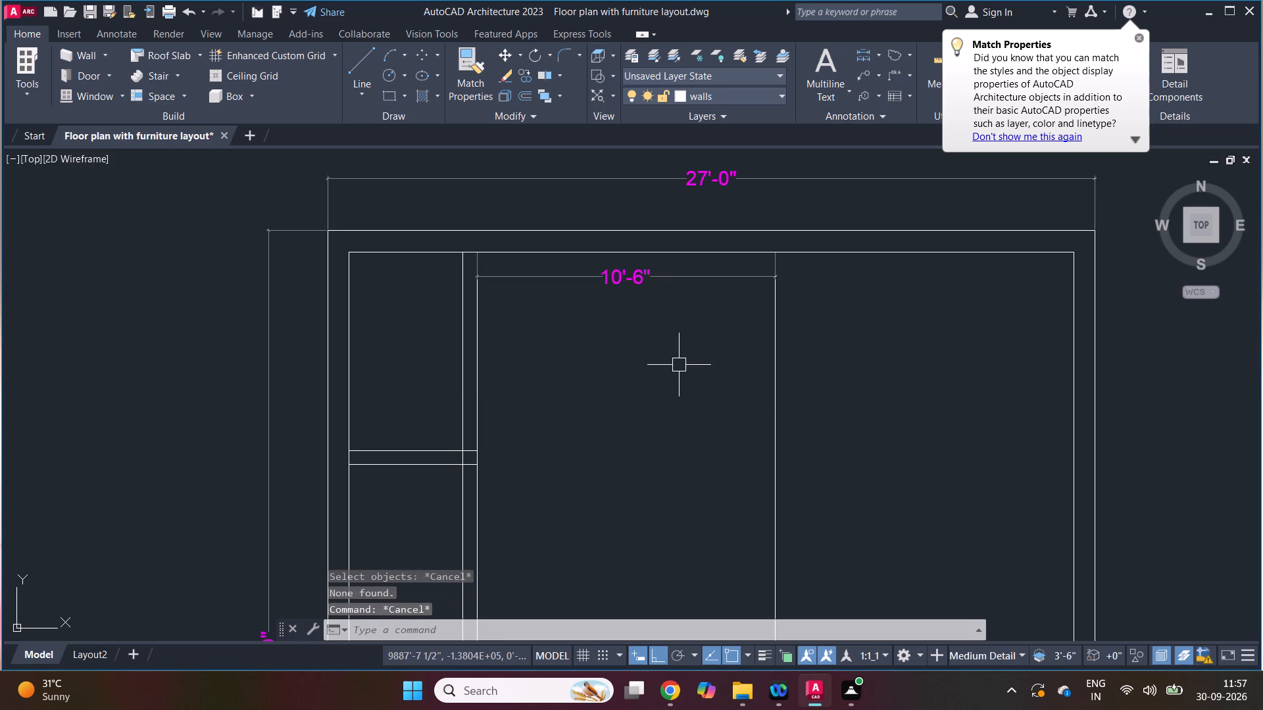
Offset the top inner wall line 10' downward for the bedroom's lower wall.
{"action": "type", "text": "Z 10"}
{"action": "key", "text": "apostrophe"}
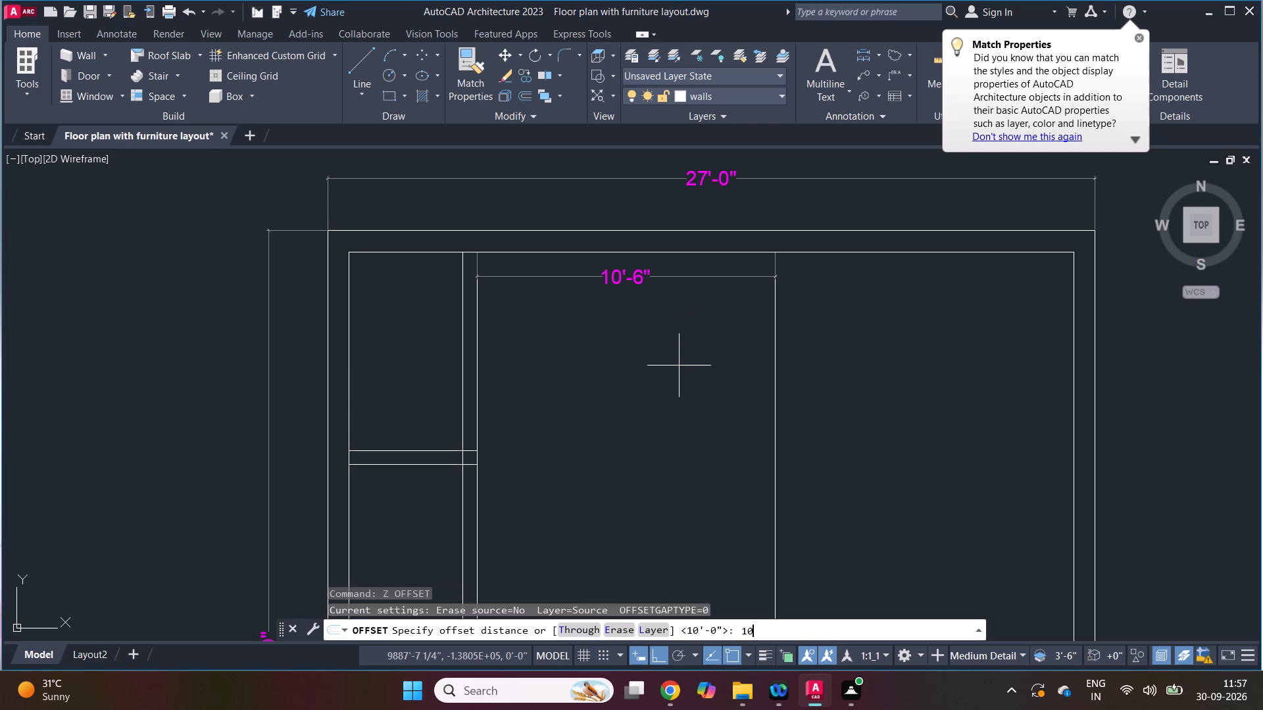
{"action": "key", "text": "Return"}
{"action": "left_click", "coordinate": [806, 258]}
{"action": "left_click_drag", "start_coordinate": [814, 304], "coordinate": [814, 315]}
{"action": "key", "text": "Escape"}
{"action": "key", "text": "Escape"}
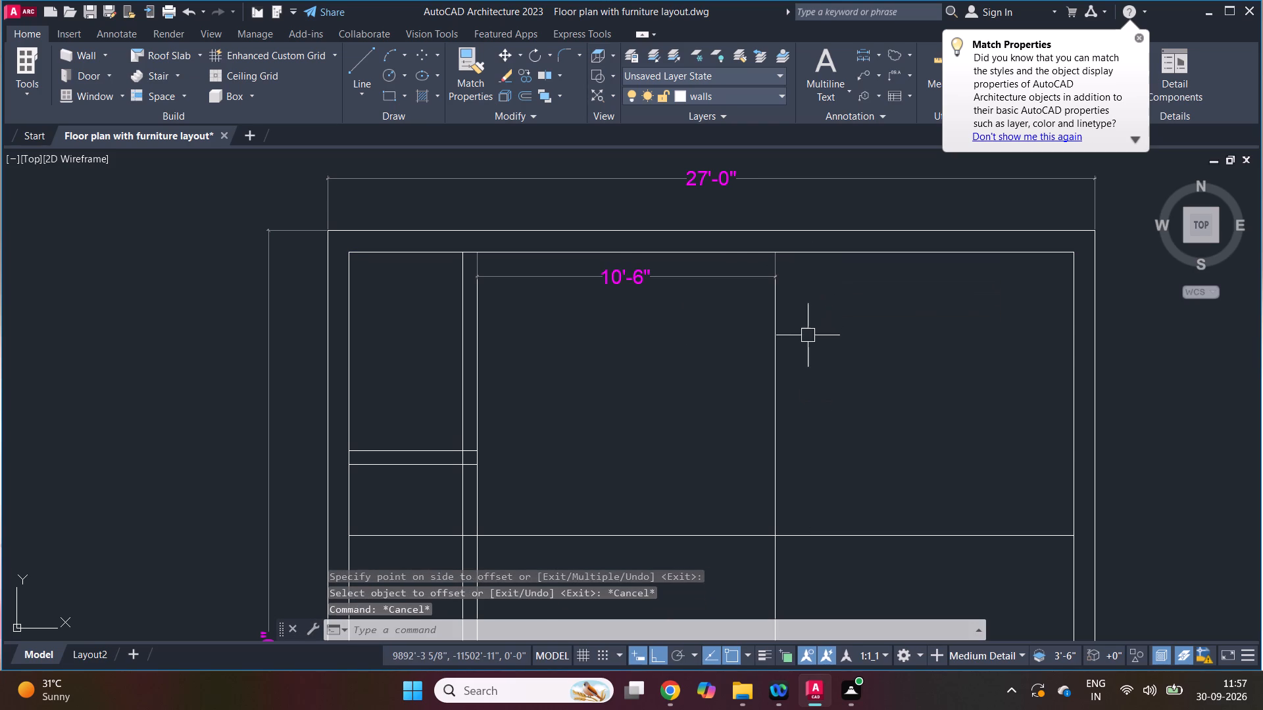
Trim the toilet partition lines and the bedroom's east wall line below the bedroom's lower wall line.
{"action": "key", "text": "t"}
{"action": "scroll", "coordinate": [685, 375], "scroll_direction": "down", "scroll_amount": 1}
{"action": "key", "text": "r"}
{"action": "key", "text": "space"}
{"action": "key", "text": "space"}
{"action": "left_click", "coordinate": [548, 513]}
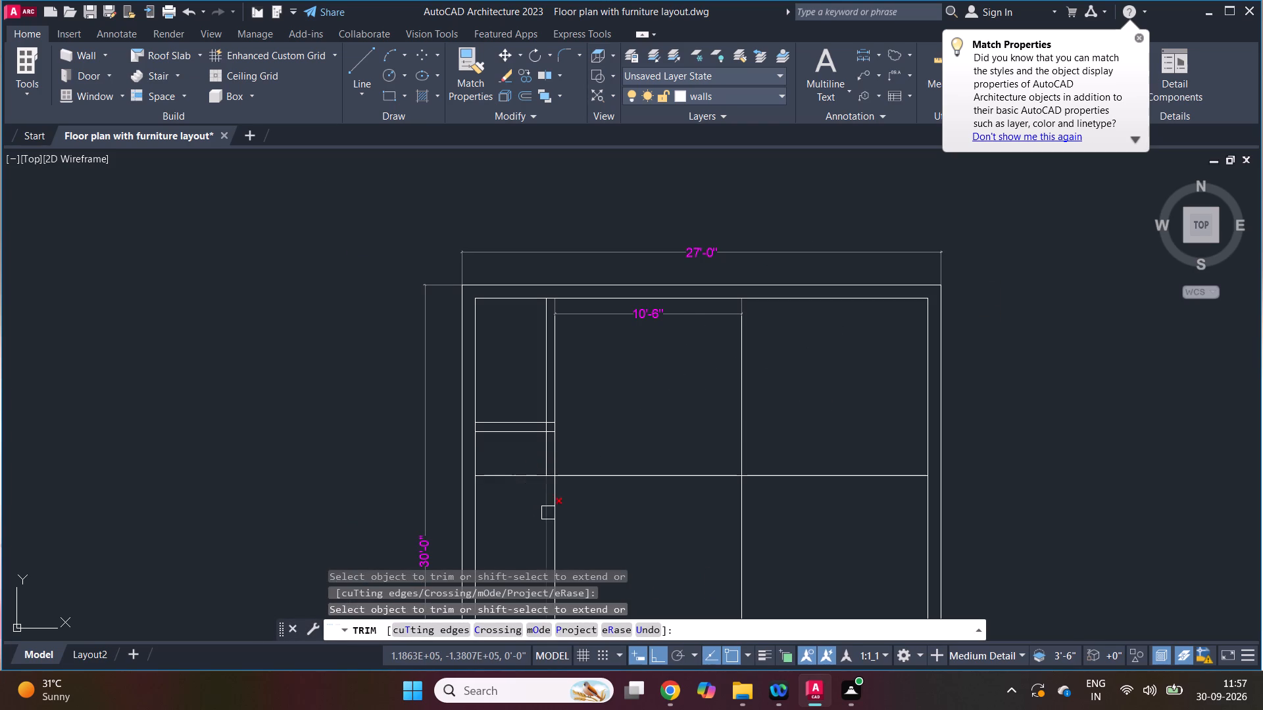
{"action": "left_click", "coordinate": [553, 519]}
{"action": "left_click", "coordinate": [751, 504]}
{"action": "left_click", "coordinate": [712, 507]}
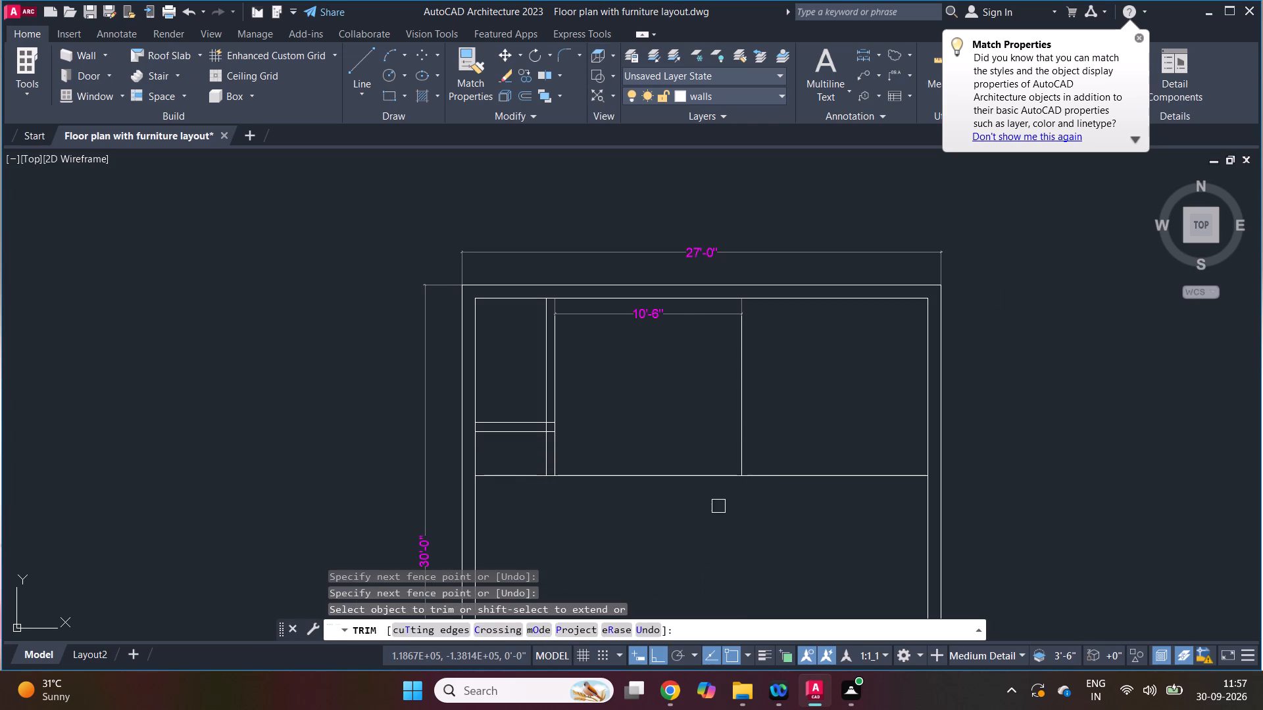
{"action": "key", "text": "Escape"}
Check the reference PDF and trim the bedroom's lower wall line where it extends east into the living area.
{"action": "left_click", "coordinate": [668, 694]}
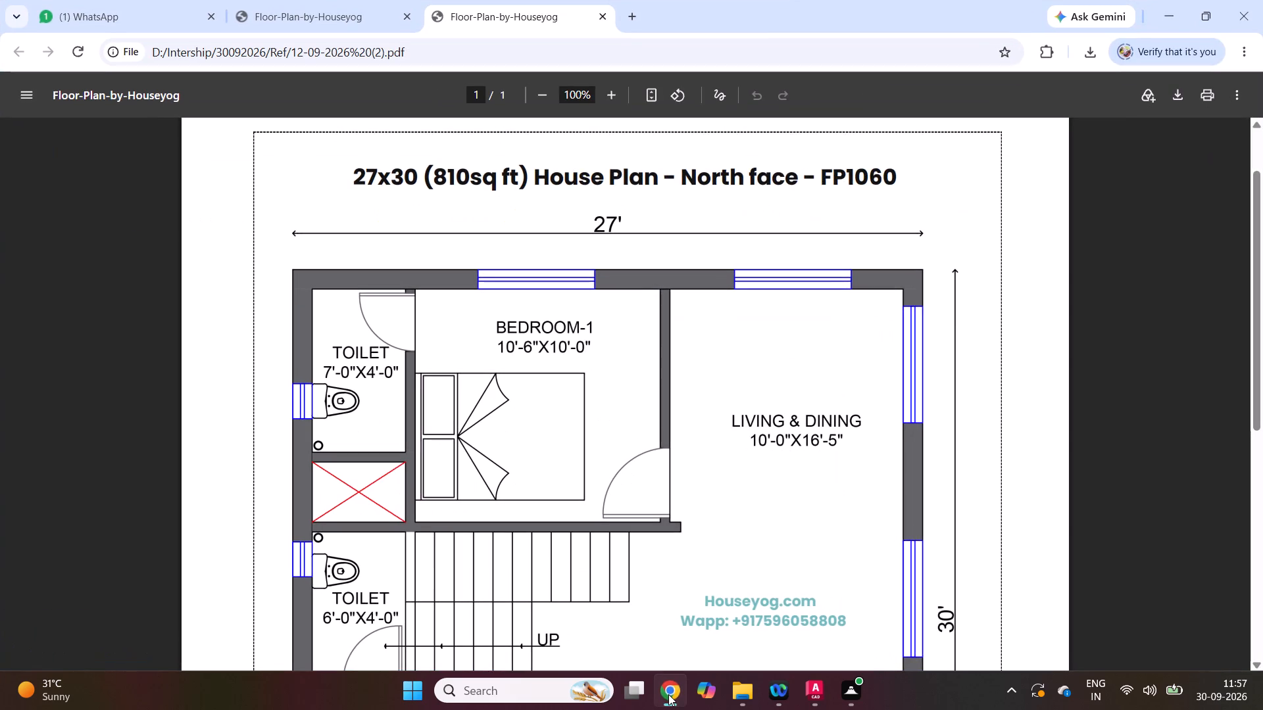
{"action": "left_click", "coordinate": [668, 694]}
{"action": "key", "text": "Escape"}
{"action": "key", "text": "t"}
{"action": "key", "text": "r"}
{"action": "key", "text": "space"}
{"action": "key", "text": "space"}
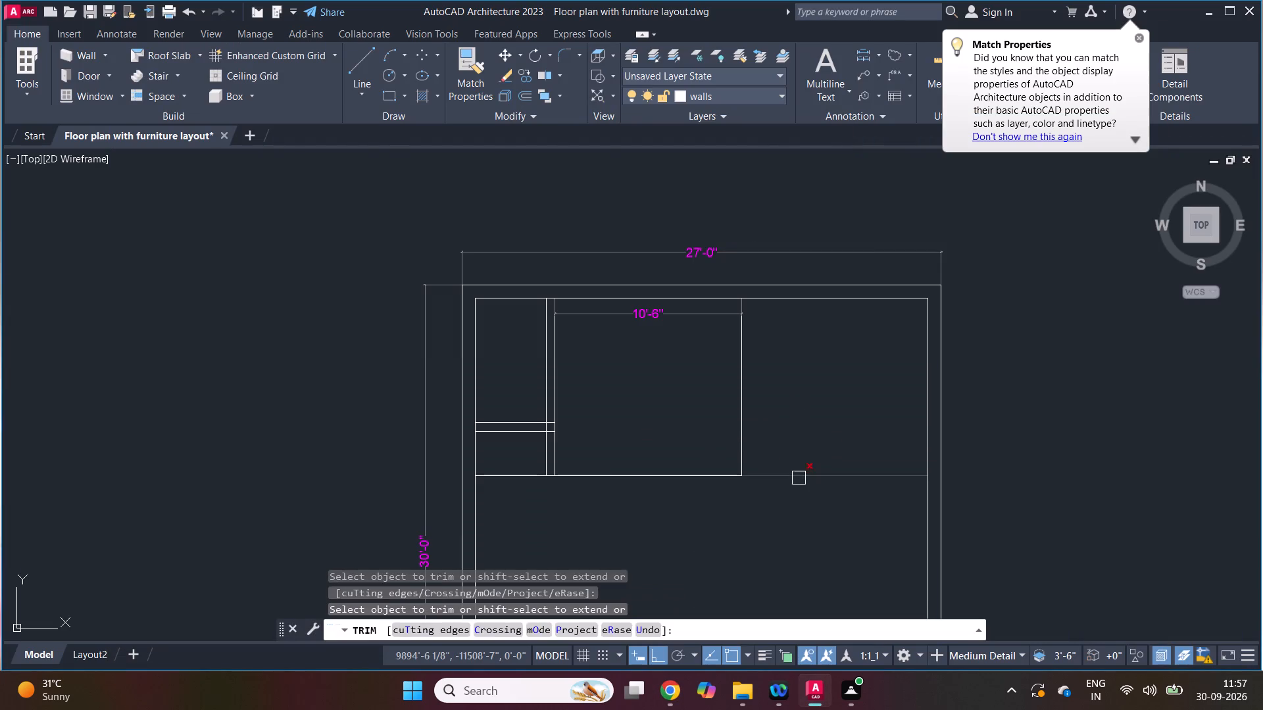
{"action": "left_click", "coordinate": [797, 483]}
{"action": "left_click", "coordinate": [790, 443]}
{"action": "key", "text": "Escape"}
{"action": "key", "text": "Escape"}
Offset the bedroom's lower and east wall lines outward by 6" for wall thickness.
{"action": "type", "text": "Z 6"}
{"action": "key", "text": "space"}
{"action": "left_click", "coordinate": [709, 472]}
{"action": "left_click", "coordinate": [708, 504]}
{"action": "left_click_drag", "start_coordinate": [749, 447], "coordinate": [756, 446]}
{"action": "left_click", "coordinate": [789, 448]}
{"action": "left_click_drag", "start_coordinate": [745, 443], "coordinate": [772, 445]}
{"action": "left_click", "coordinate": [772, 445]}
{"action": "key", "text": "Escape"}
Fillet the outer lower and east wall lines of the bedroom into a closed corner.
{"action": "scroll", "coordinate": [724, 482], "scroll_direction": "up", "scroll_amount": 2}
{"action": "type", "text": "F"}
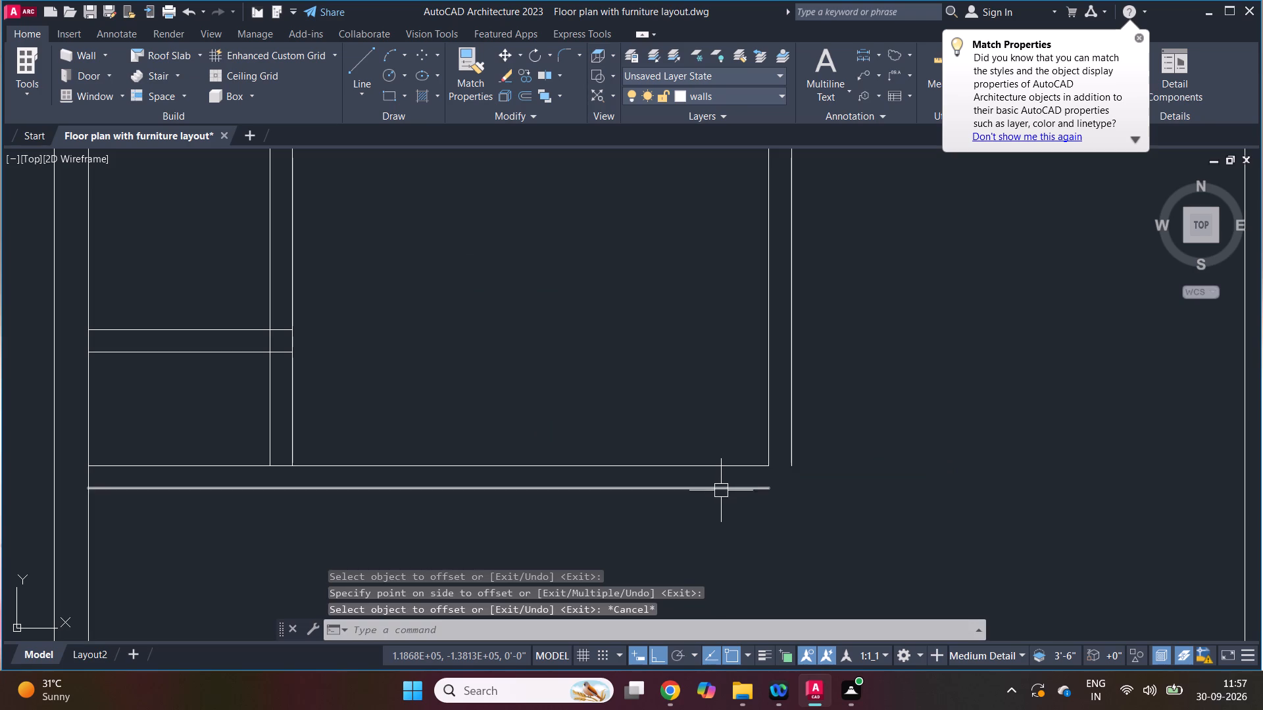
{"action": "key", "text": "space"}
{"action": "left_click", "coordinate": [734, 489]}
{"action": "left_click", "coordinate": [794, 442]}
{"action": "key", "text": "Escape"}
{"action": "scroll", "coordinate": [712, 452], "scroll_direction": "down", "scroll_amount": 2}
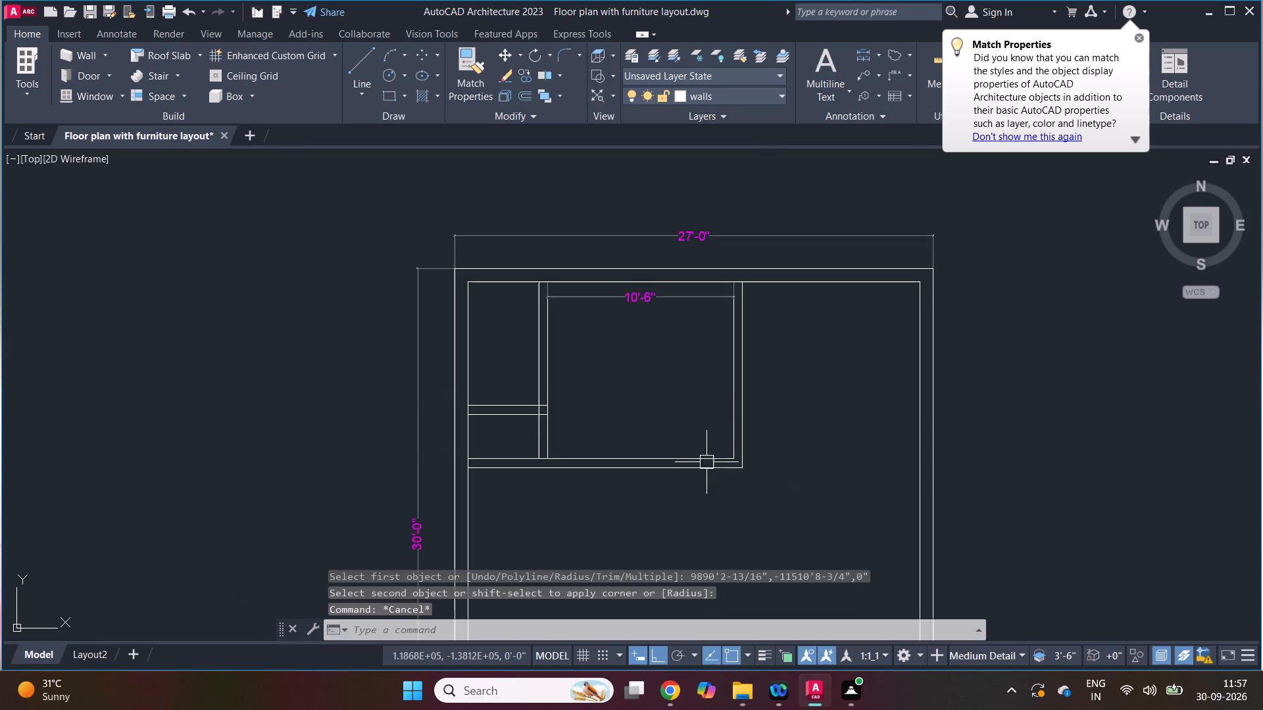
Save the drawing with the new toilet and bedroom walls.
{"action": "key", "text": "ctrl+s"}
{"action": "key", "text": "Escape"}
Examine the reference PDF for the rooms south of Bedroom-1, including the second toilet, staircase, foyer and Bedroom-2.
{"action": "scroll", "coordinate": [660, 325], "scroll_direction": "down", "scroll_amount": 3}
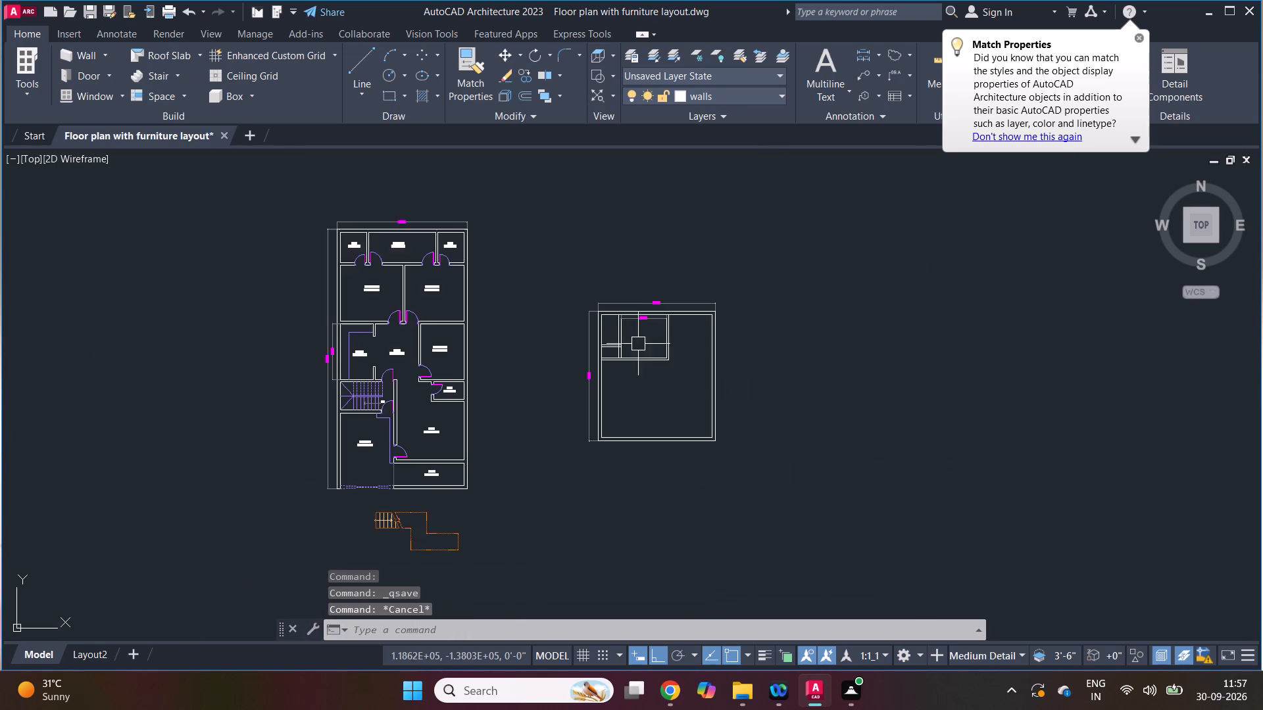
{"action": "scroll", "coordinate": [635, 394], "scroll_direction": "up", "scroll_amount": 2}
{"action": "left_click", "coordinate": [667, 696]}
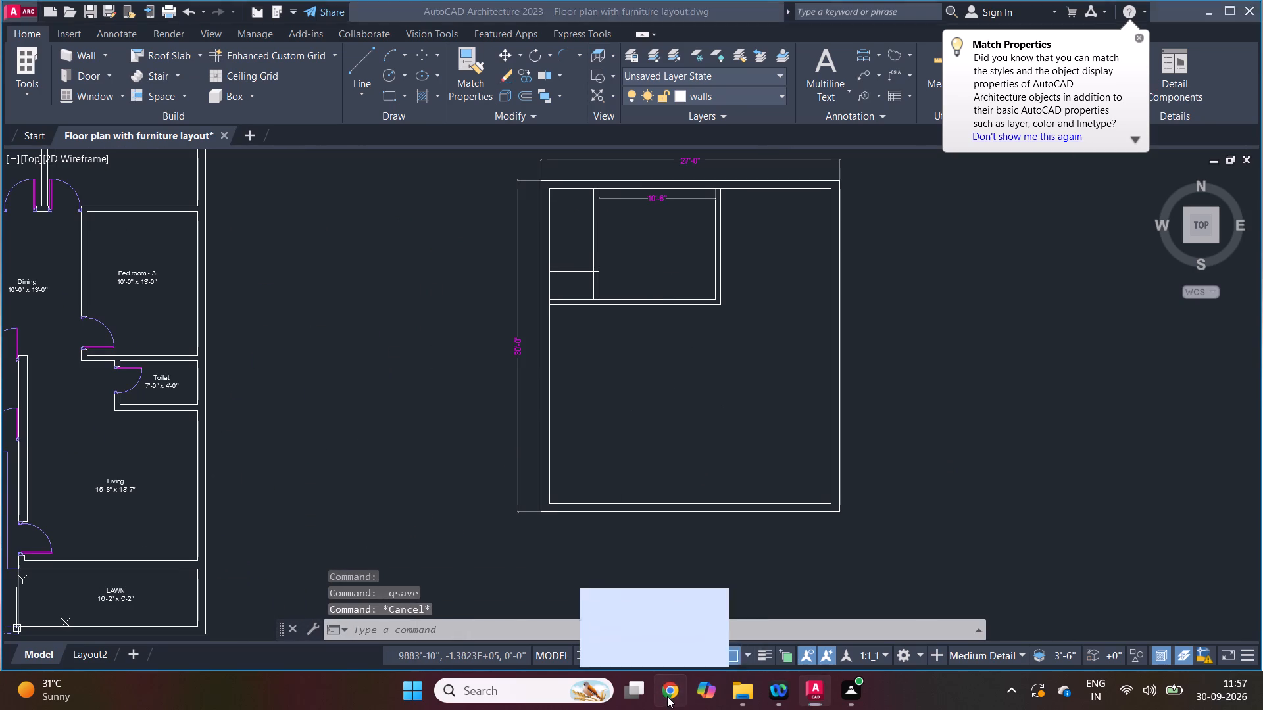
{"action": "scroll", "coordinate": [678, 523], "scroll_direction": "down", "scroll_amount": 1}
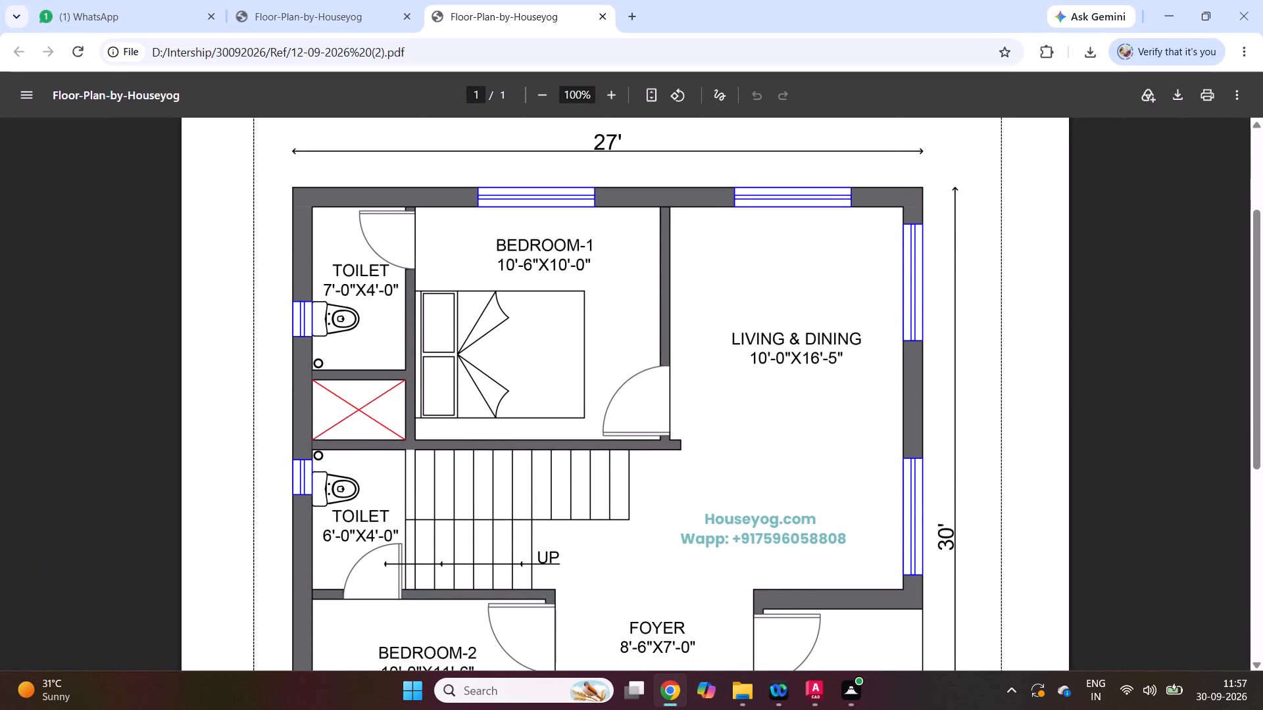
{"action": "scroll", "coordinate": [679, 528], "scroll_direction": "down", "scroll_amount": 1}
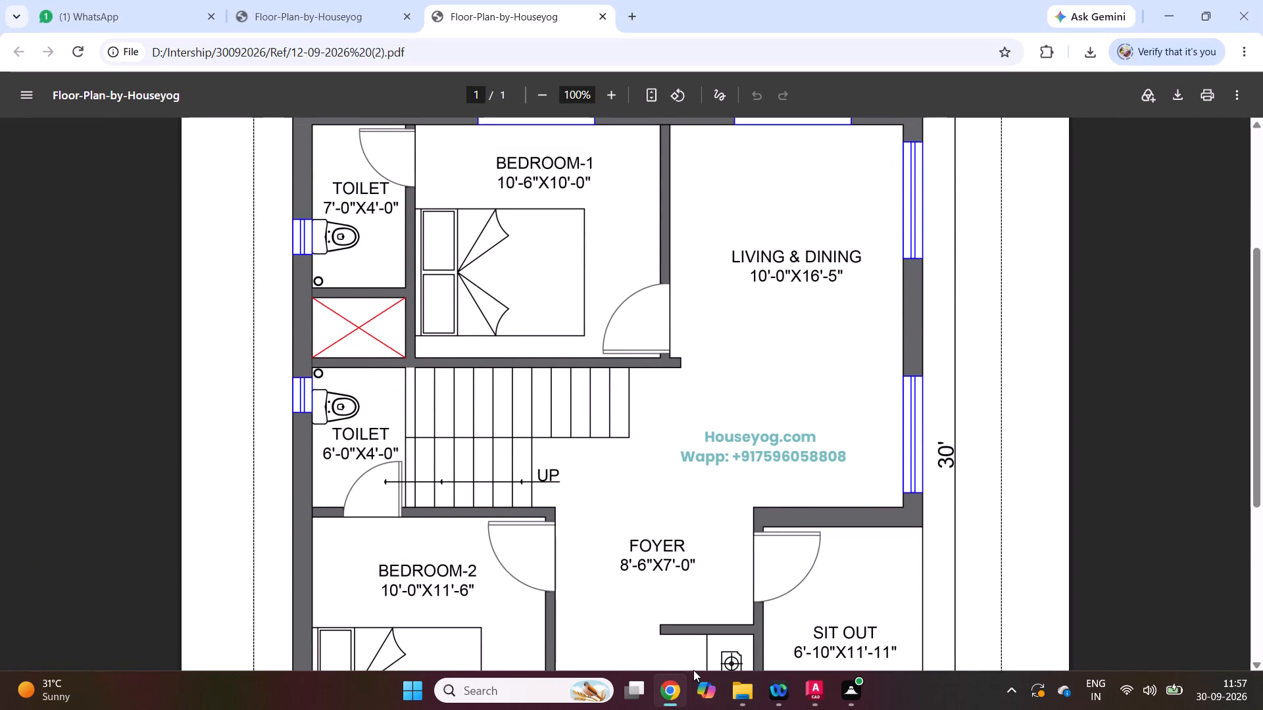
{"action": "left_click", "coordinate": [674, 703]}
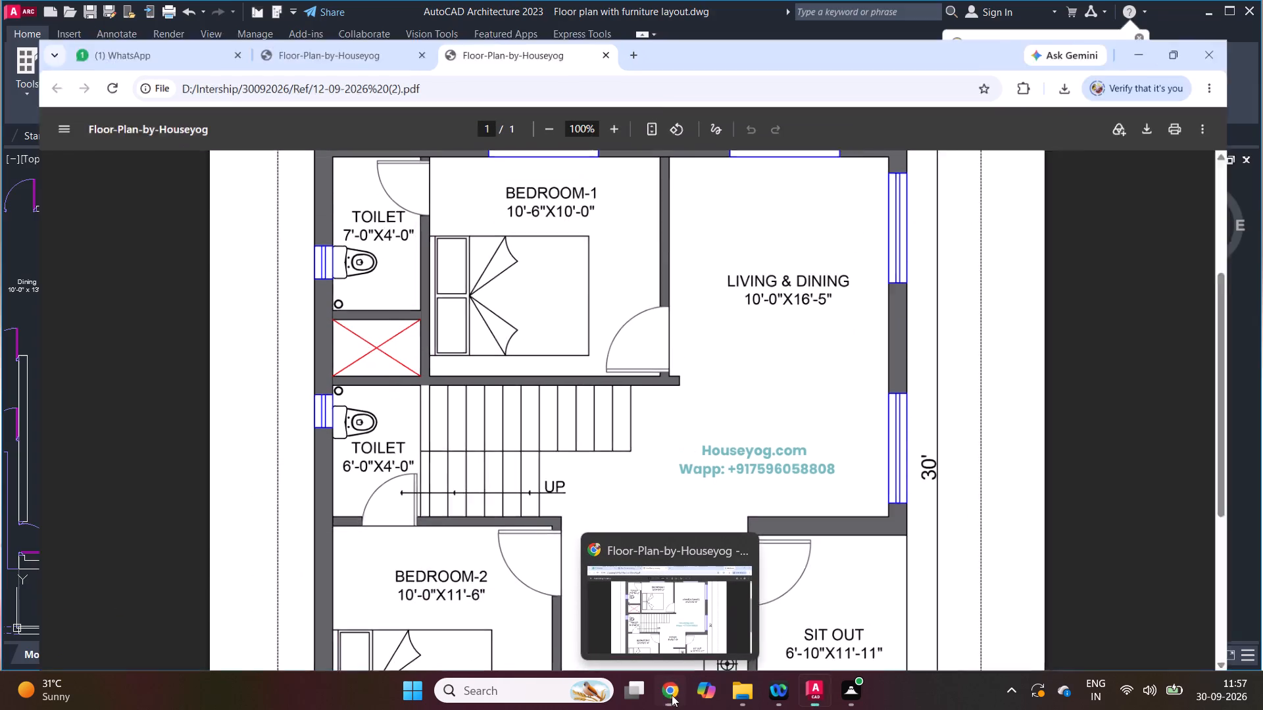
{"action": "key", "text": "Escape"}
Save the floor plan drawing.
{"action": "scroll", "coordinate": [693, 417], "scroll_direction": "down", "scroll_amount": 1}
{"action": "key", "text": "ctrl+s"}
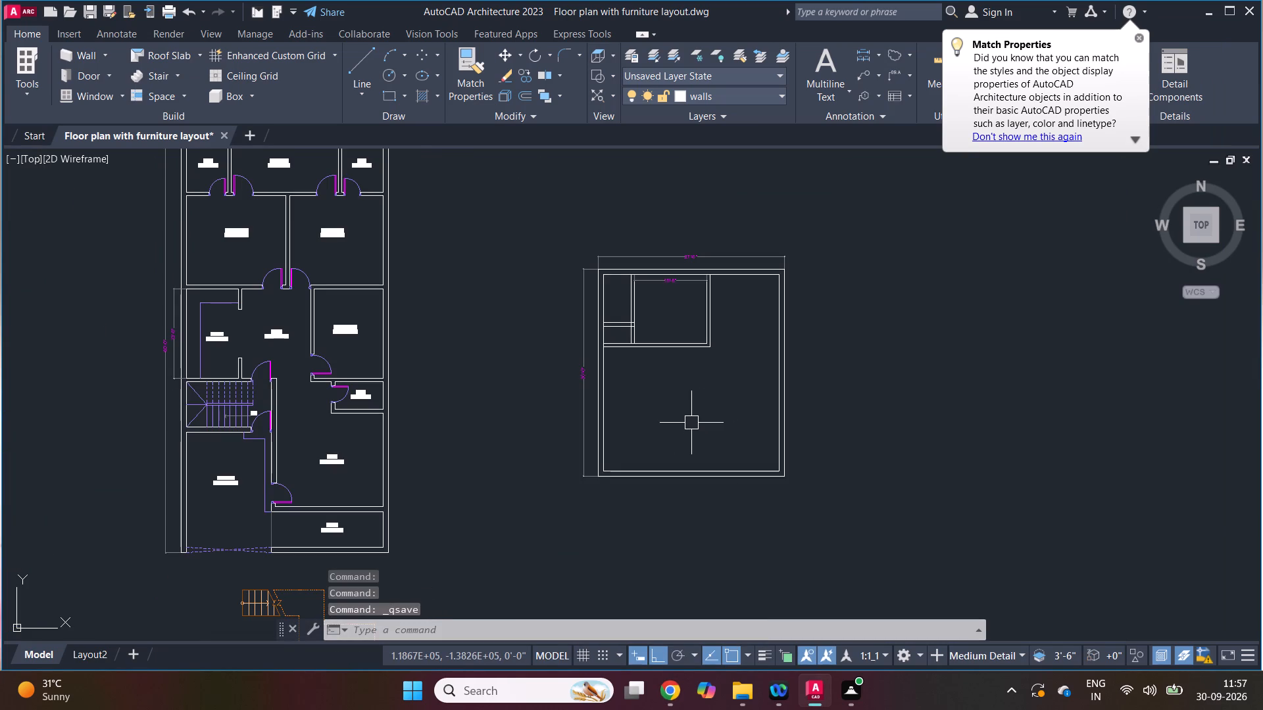
Check the lower rooms in the reference PDF and draw a short freehand horizontal line in the open area south of the bedroom and toilet walls.
{"action": "type", "text": "L"}
{"action": "key", "text": "space"}
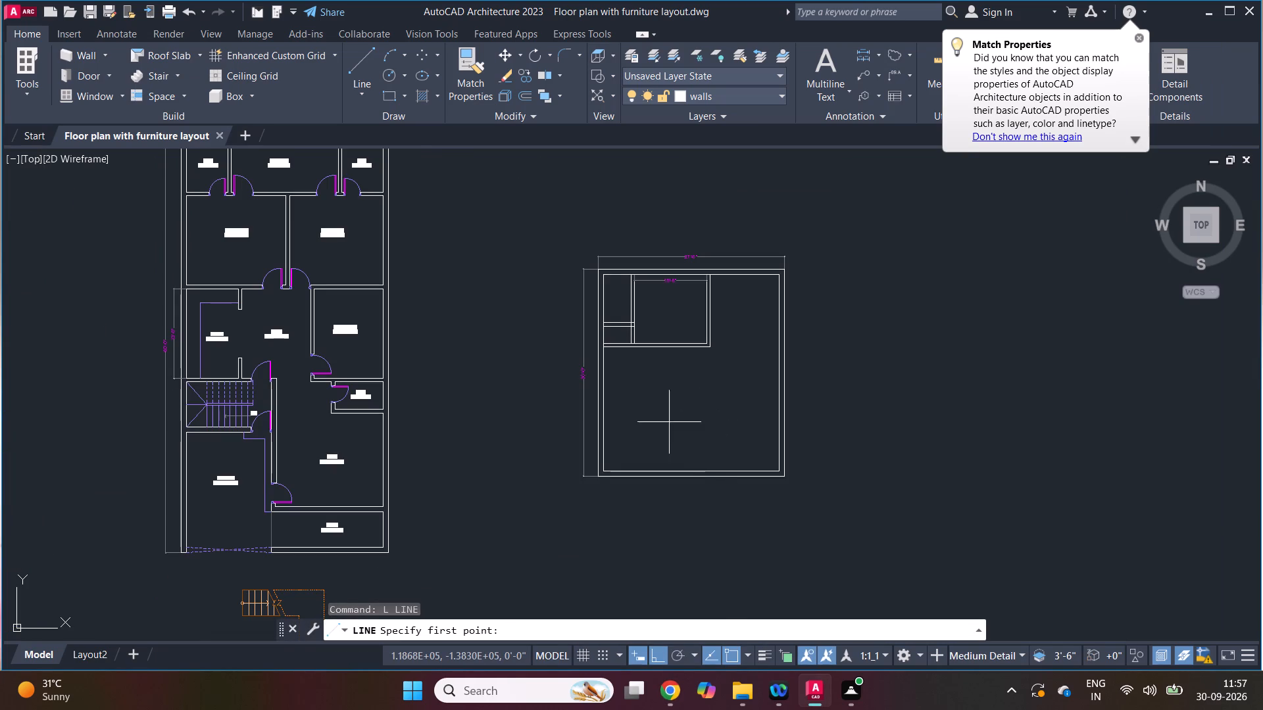
{"action": "left_click", "coordinate": [667, 698]}
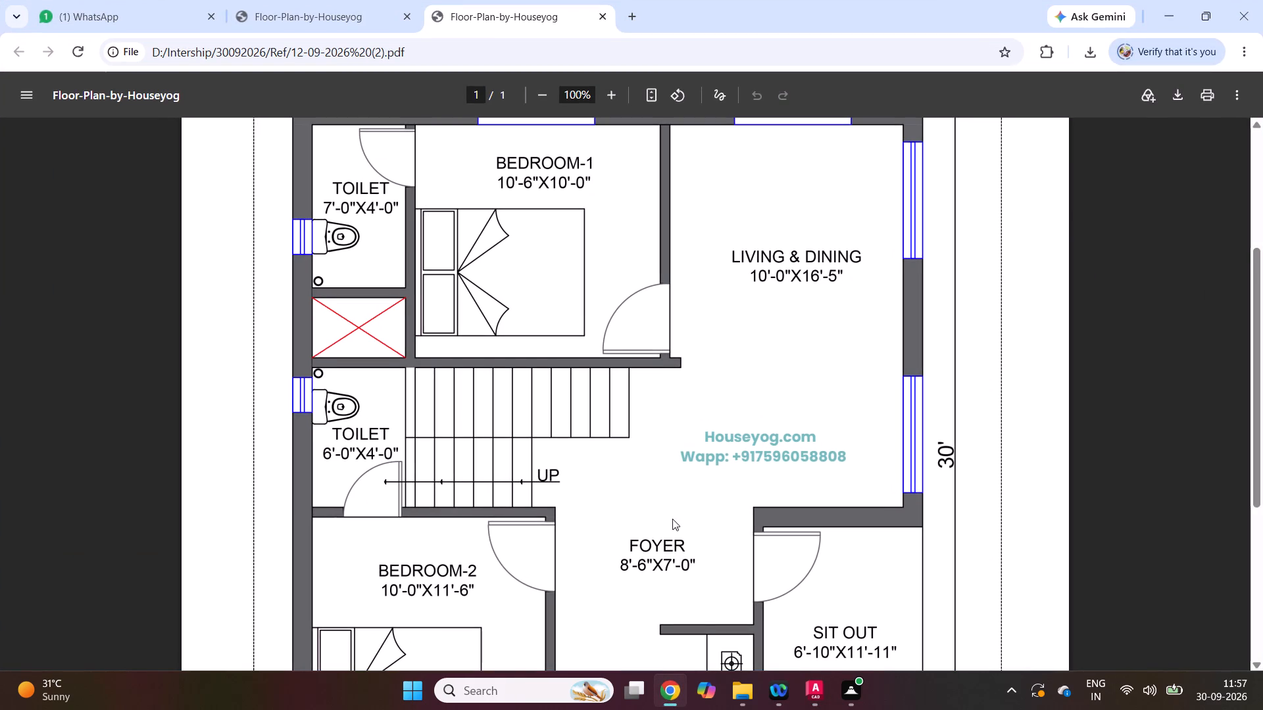
{"action": "scroll", "coordinate": [677, 513], "scroll_direction": "down", "scroll_amount": 3}
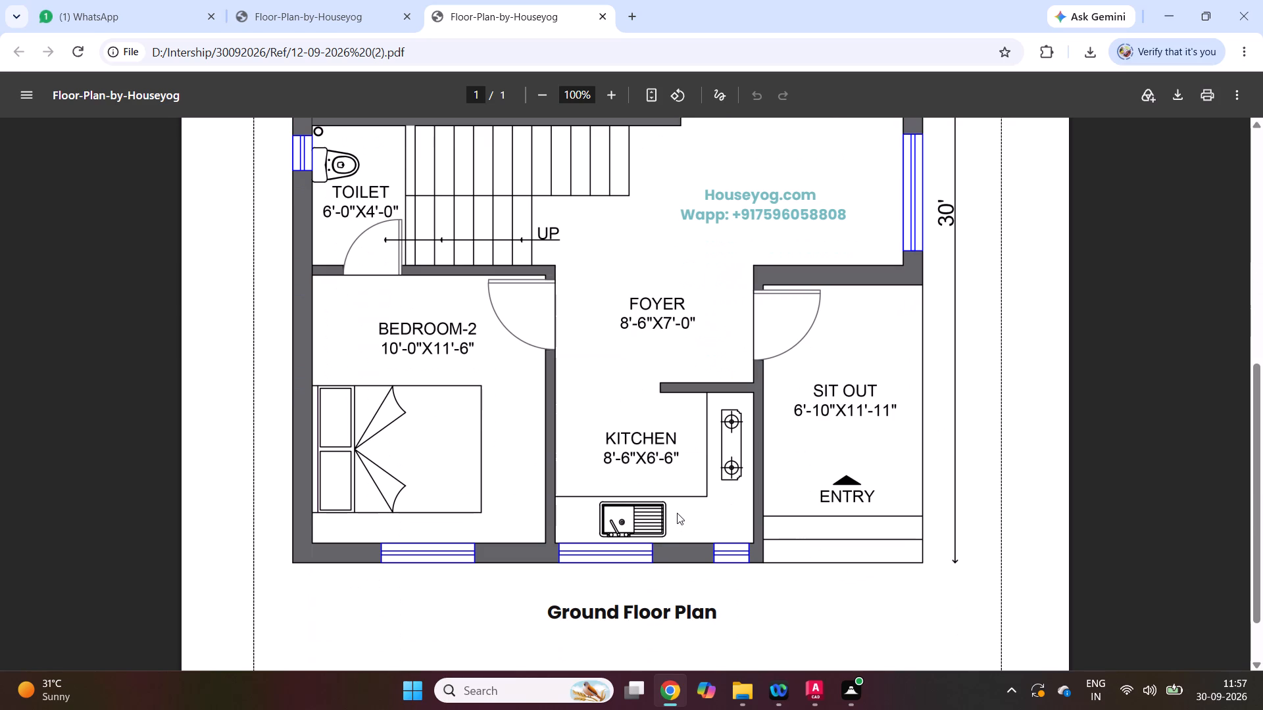
{"action": "left_click", "coordinate": [673, 696]}
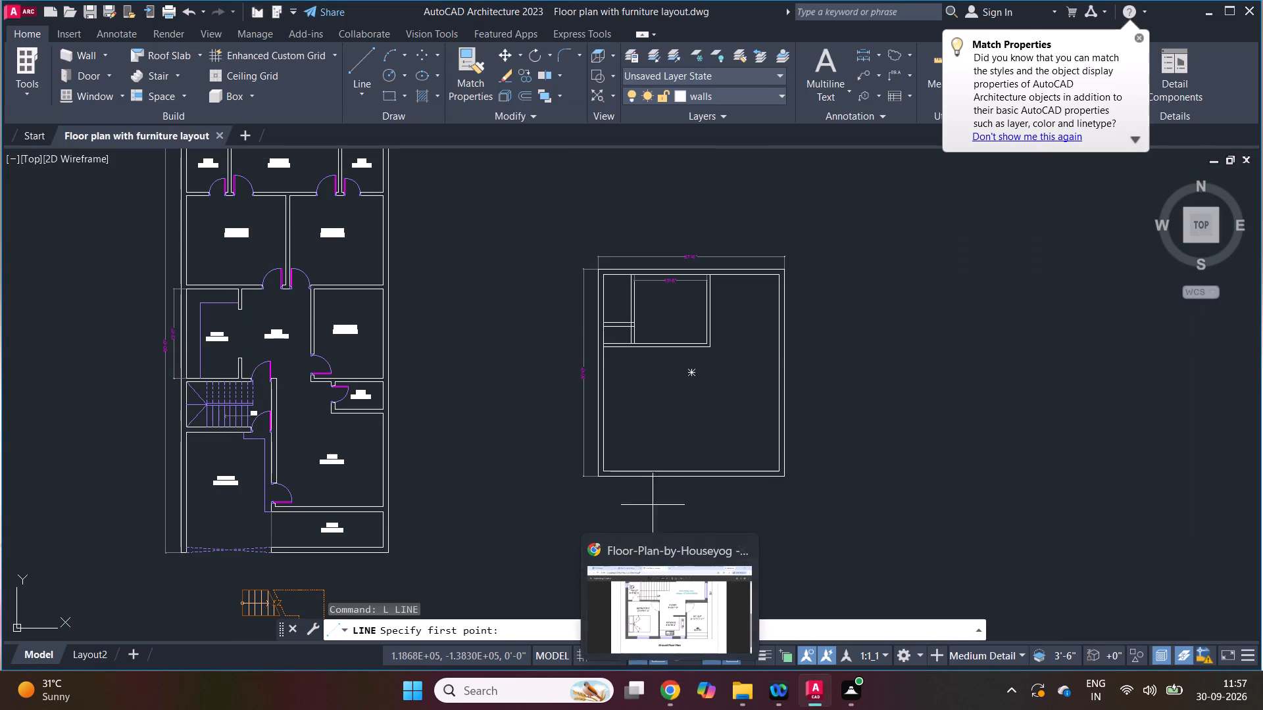
{"action": "scroll", "coordinate": [620, 415], "scroll_direction": "up", "scroll_amount": 1}
{"action": "left_click", "coordinate": [614, 400]}
{"action": "left_click", "coordinate": [674, 400]}
{"action": "key", "text": "Escape"}
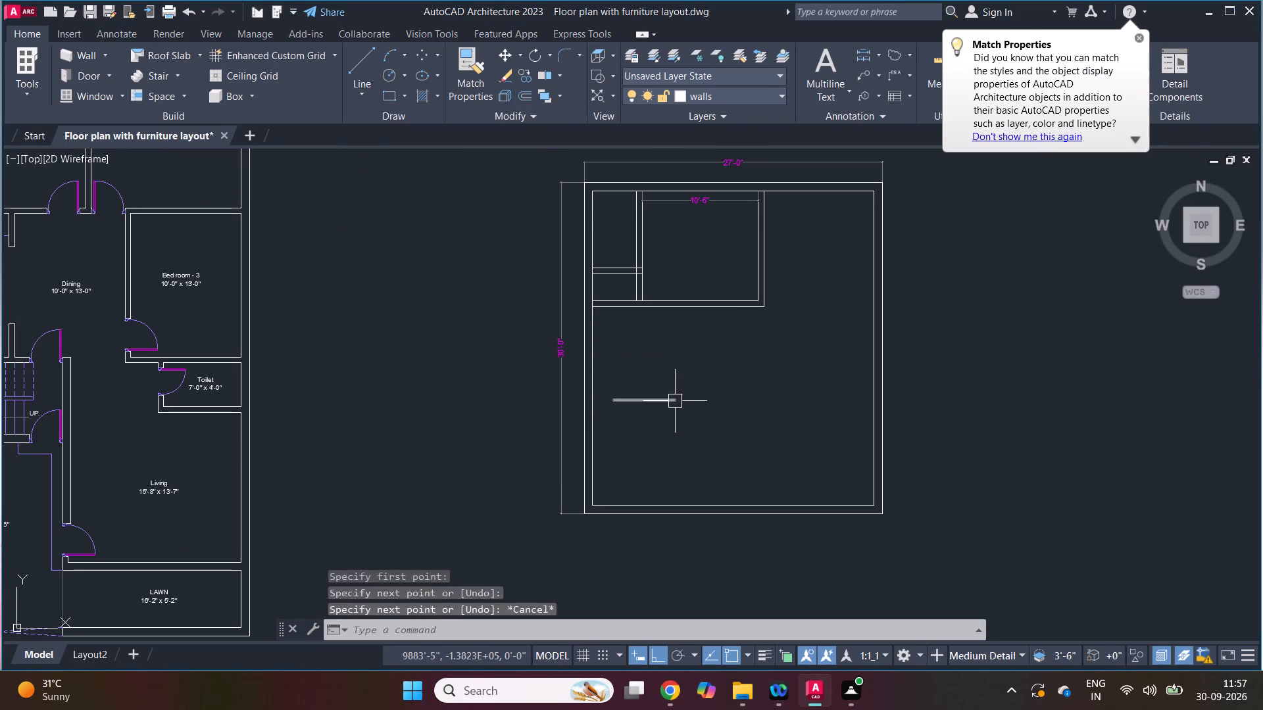
{"action": "key", "text": "Escape"}
{"action": "key", "text": "Escape"}
{"action": "key", "text": "Escape"}
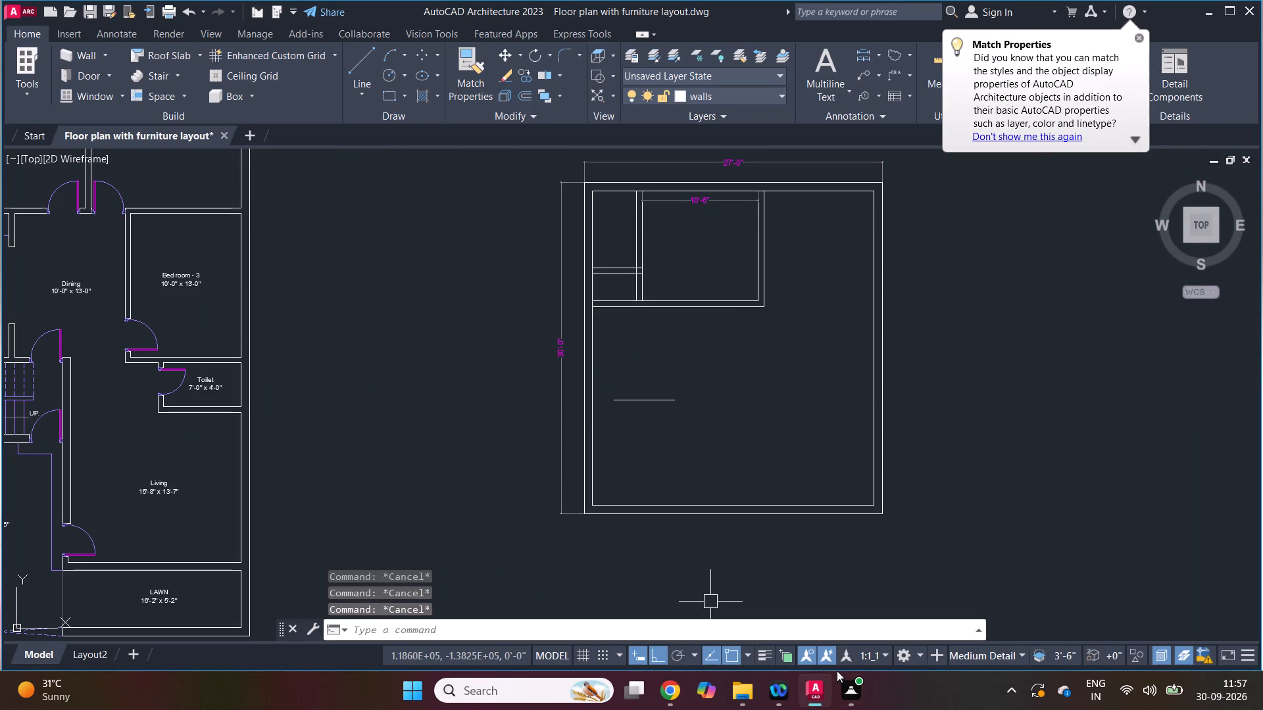
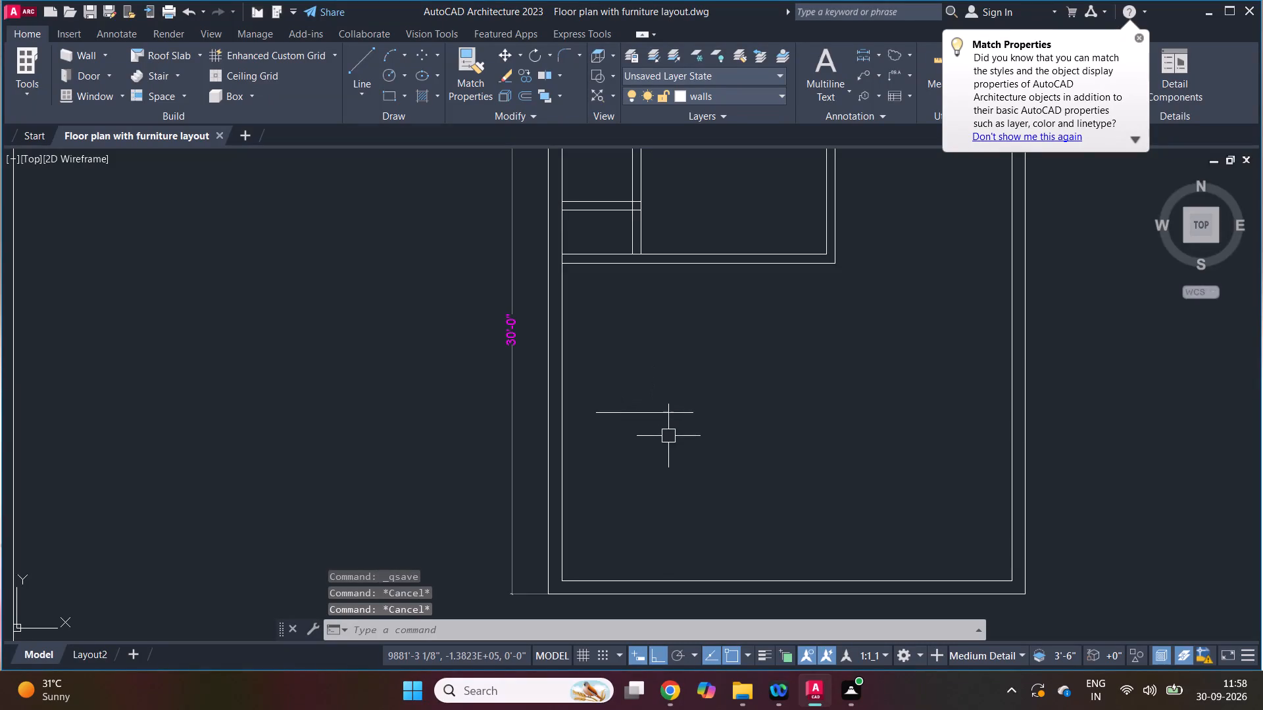
Erase the short freehand horizontal line in the open area south of the bedroom and toilet walls.
{"action": "key", "text": "e"}
{"action": "key", "text": "space"}
{"action": "left_click_drag", "start_coordinate": [666, 387], "coordinate": [653, 406]}
{"action": "left_click_drag", "start_coordinate": [646, 440], "coordinate": [647, 446]}
{"action": "key", "text": "space"}
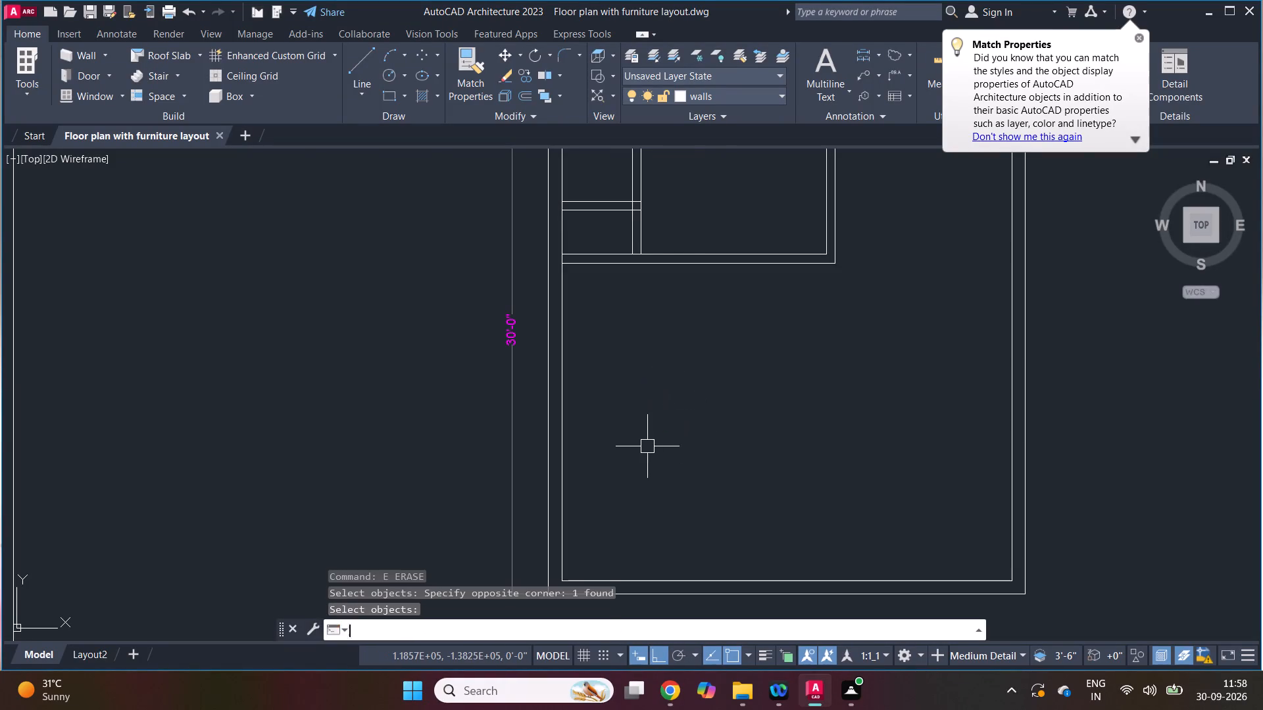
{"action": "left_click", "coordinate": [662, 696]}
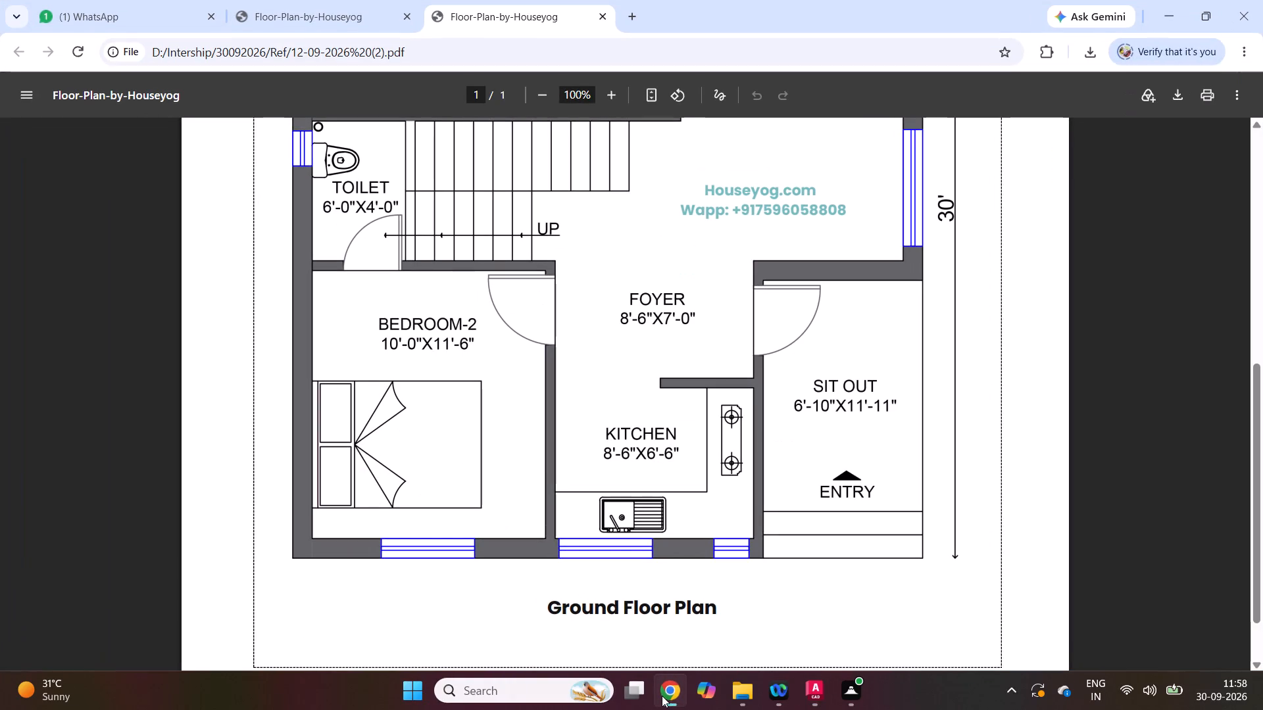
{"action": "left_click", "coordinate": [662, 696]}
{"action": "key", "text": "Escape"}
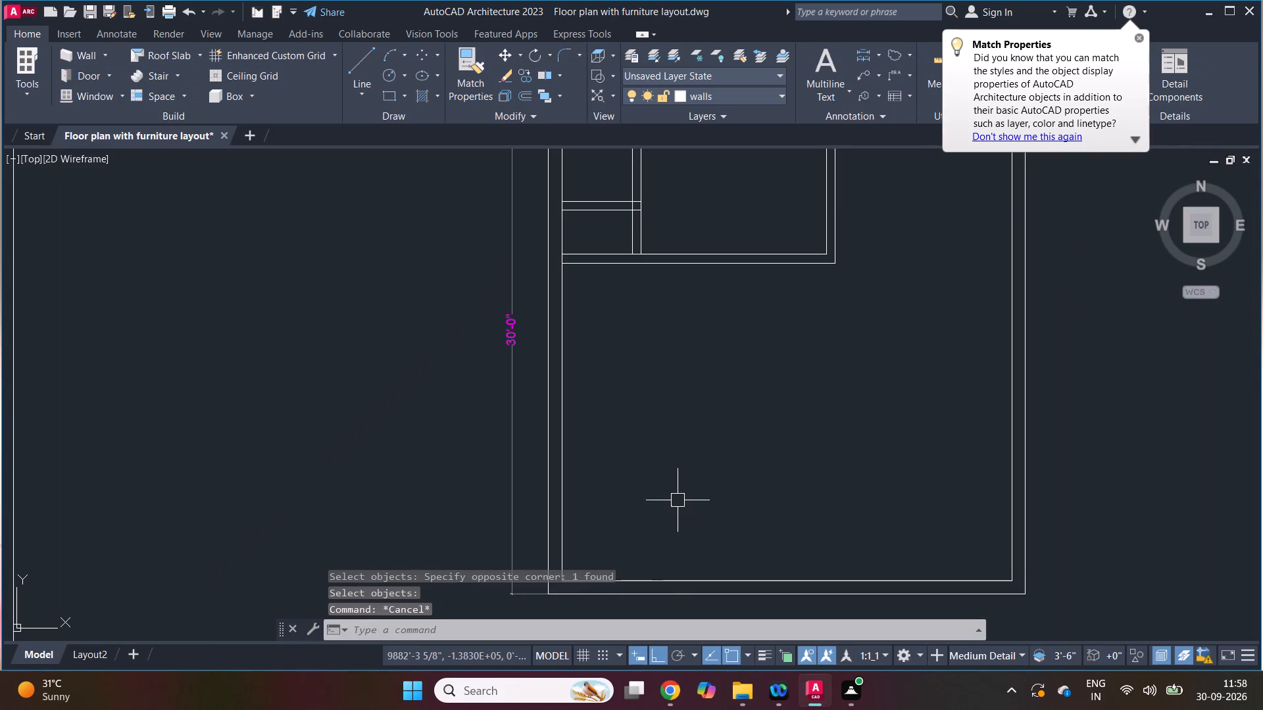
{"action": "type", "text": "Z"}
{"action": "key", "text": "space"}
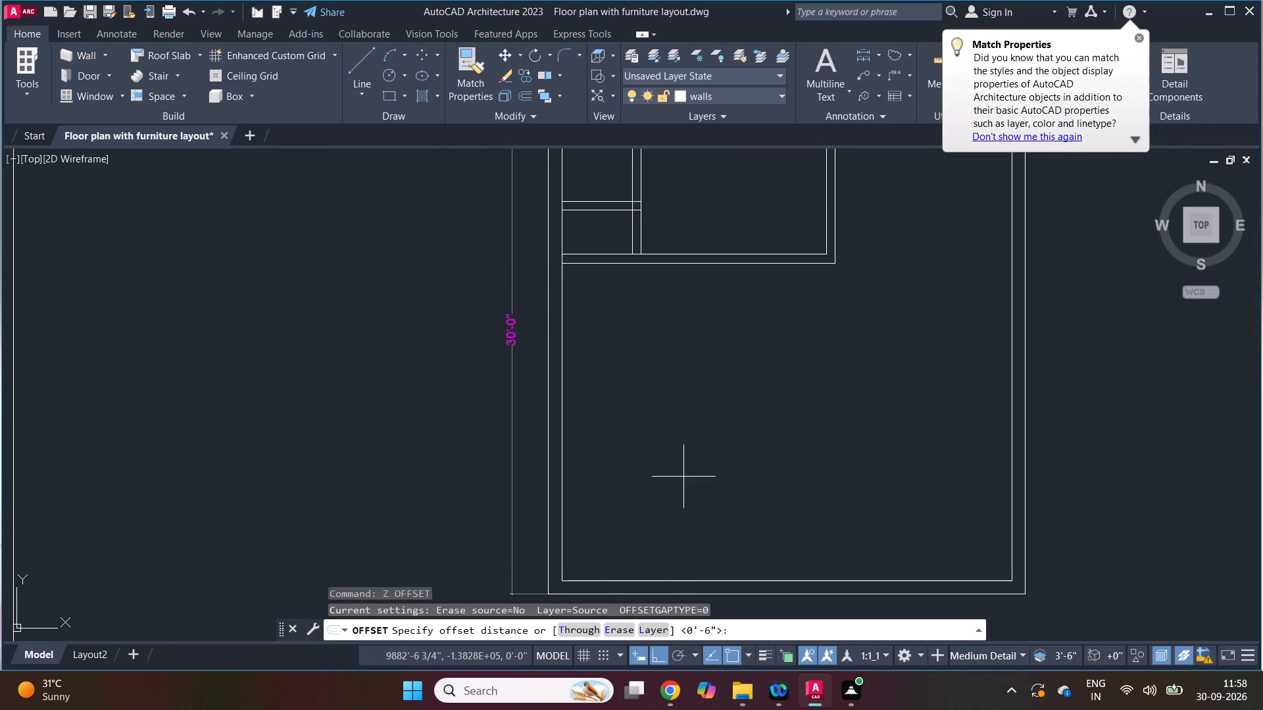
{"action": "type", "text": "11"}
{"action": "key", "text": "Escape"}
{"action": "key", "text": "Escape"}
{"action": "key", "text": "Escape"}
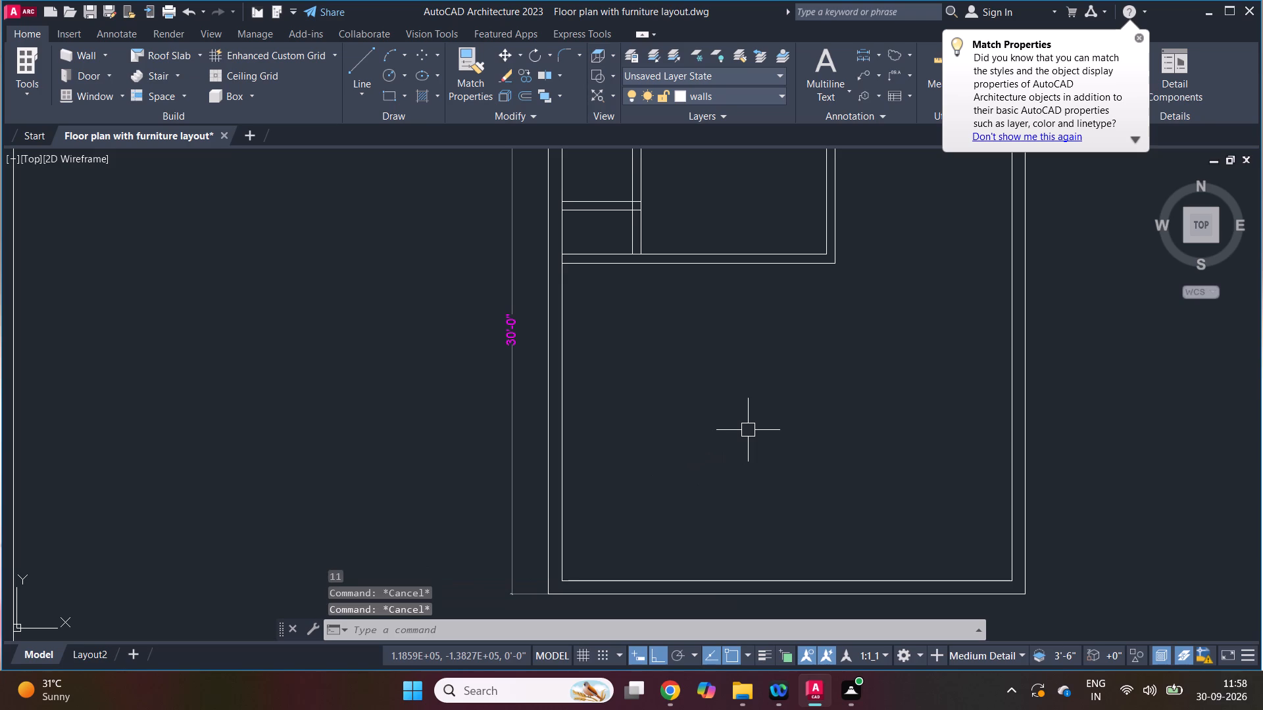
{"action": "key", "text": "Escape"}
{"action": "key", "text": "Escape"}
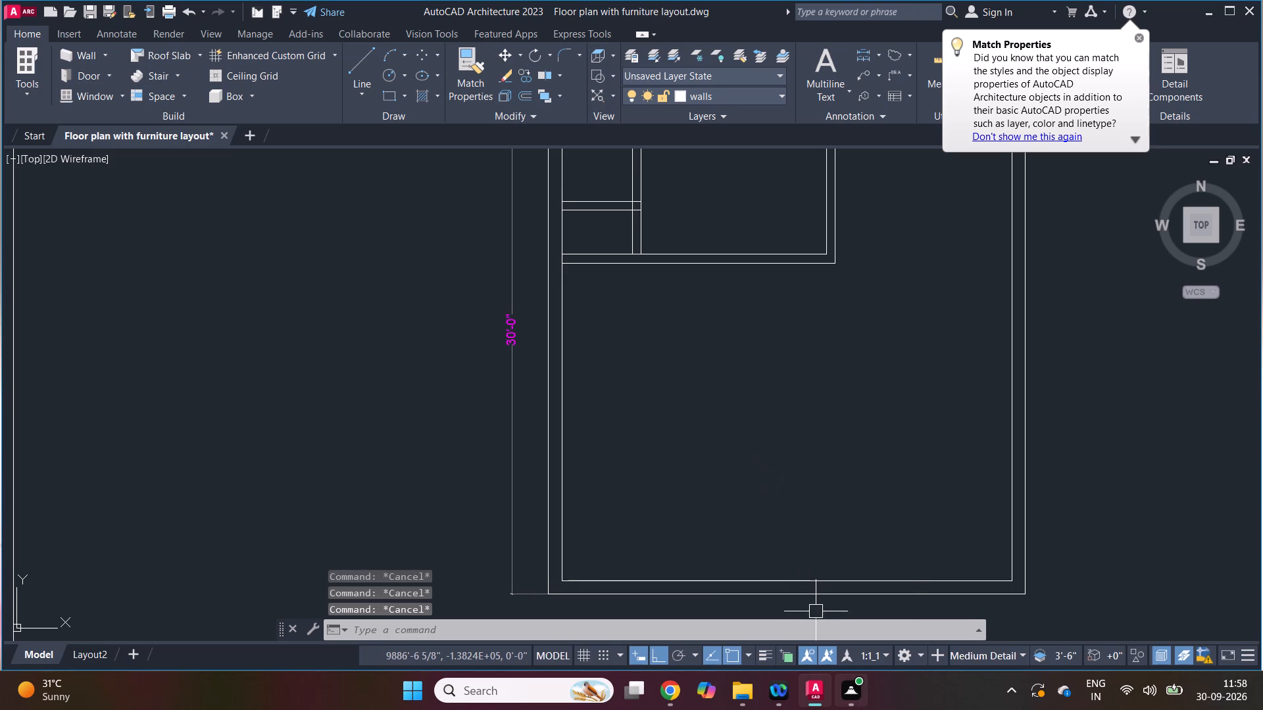
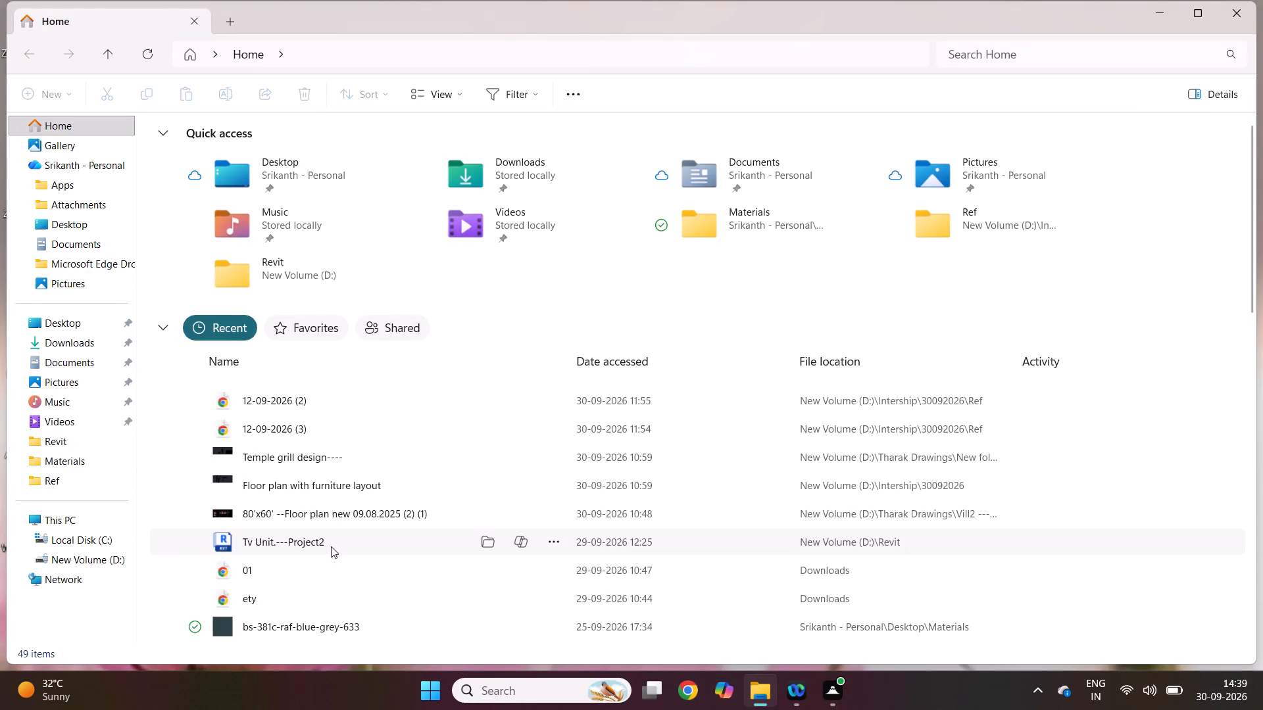
In File Explorer, open the New Volume (D:) drive to browse its project folders and files.
{"action": "scroll", "coordinate": [352, 569], "scroll_direction": "down", "scroll_amount": 1}
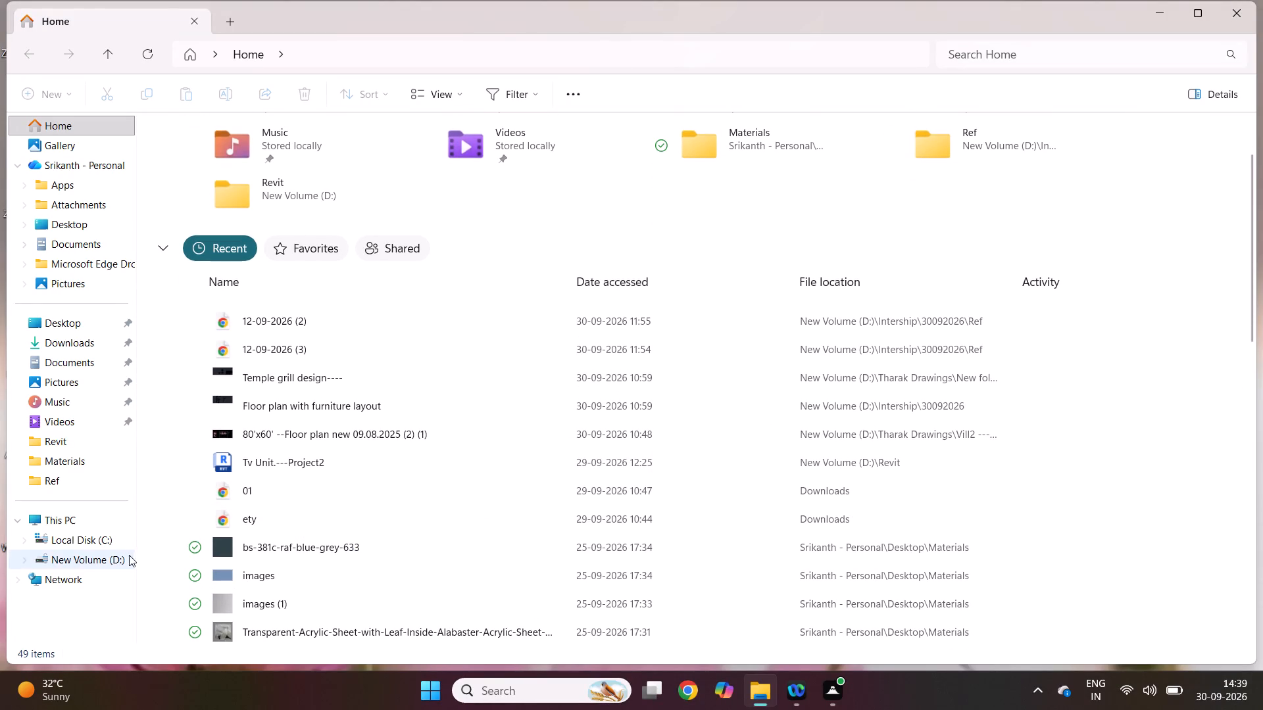
{"action": "left_click", "coordinate": [108, 559]}
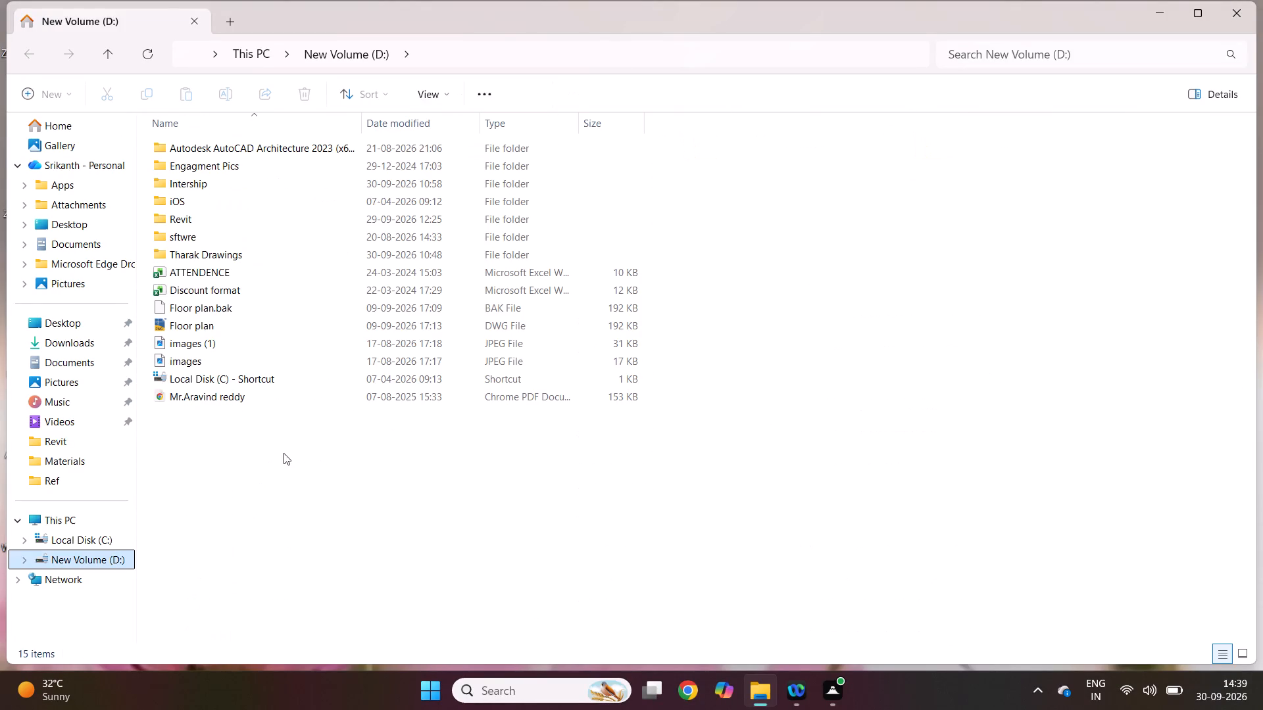
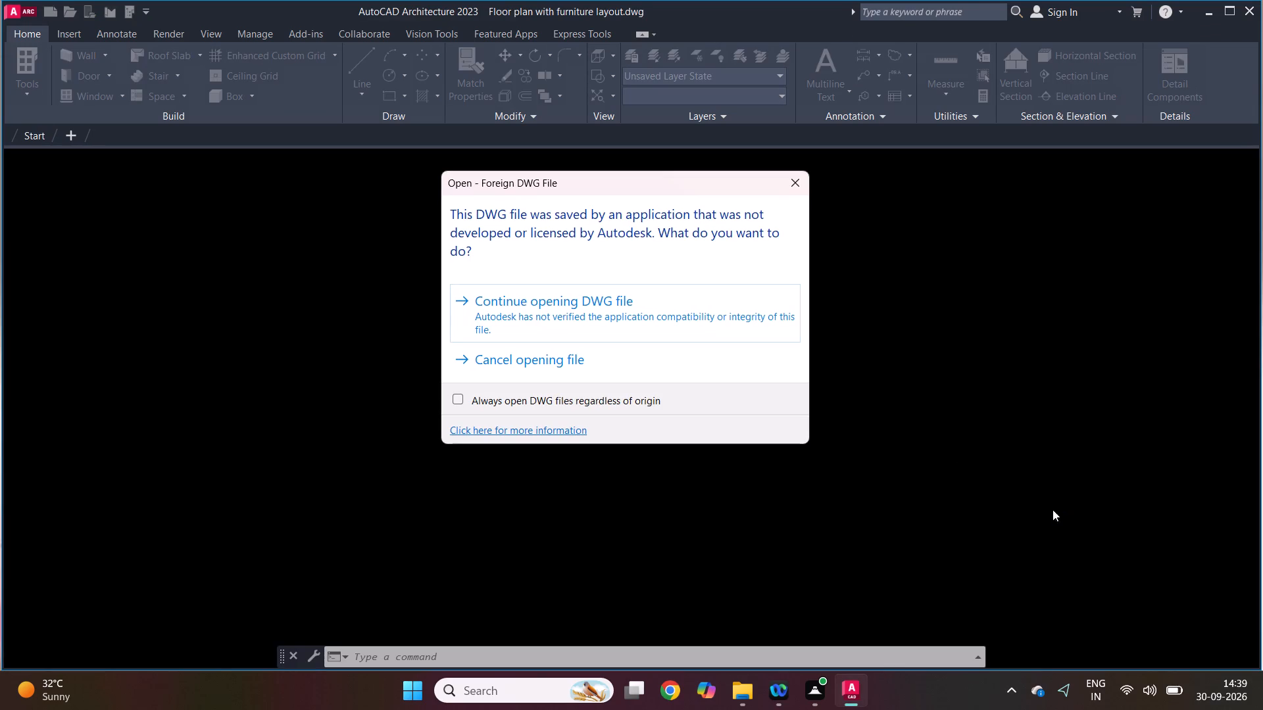
Continue opening the drawing "Floor plan with furniture layout.dwg" despite its non-Autodesk origin, and look over the plans in model space.
{"action": "left_click", "coordinate": [578, 312]}
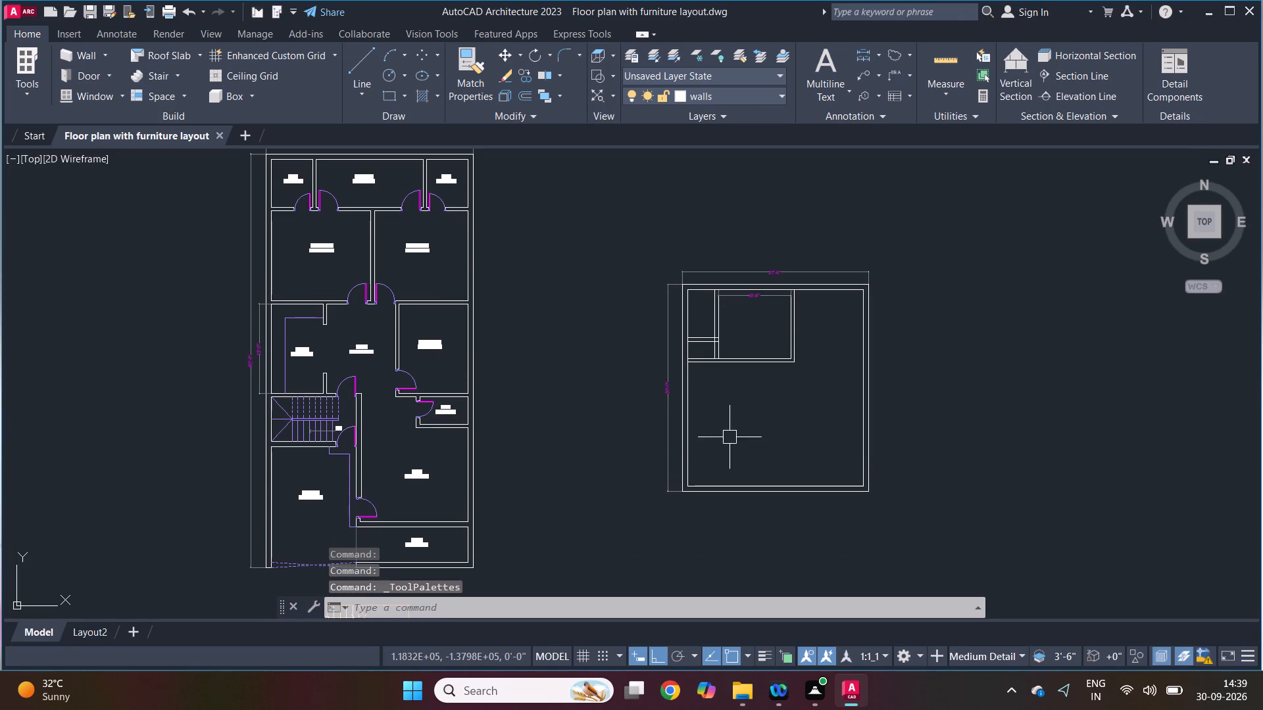
{"action": "scroll", "coordinate": [933, 424], "scroll_direction": "down", "scroll_amount": 2}
{"action": "scroll", "coordinate": [582, 452], "scroll_direction": "up", "scroll_amount": 1}
{"action": "scroll", "coordinate": [582, 452], "scroll_direction": "down", "scroll_amount": 1}
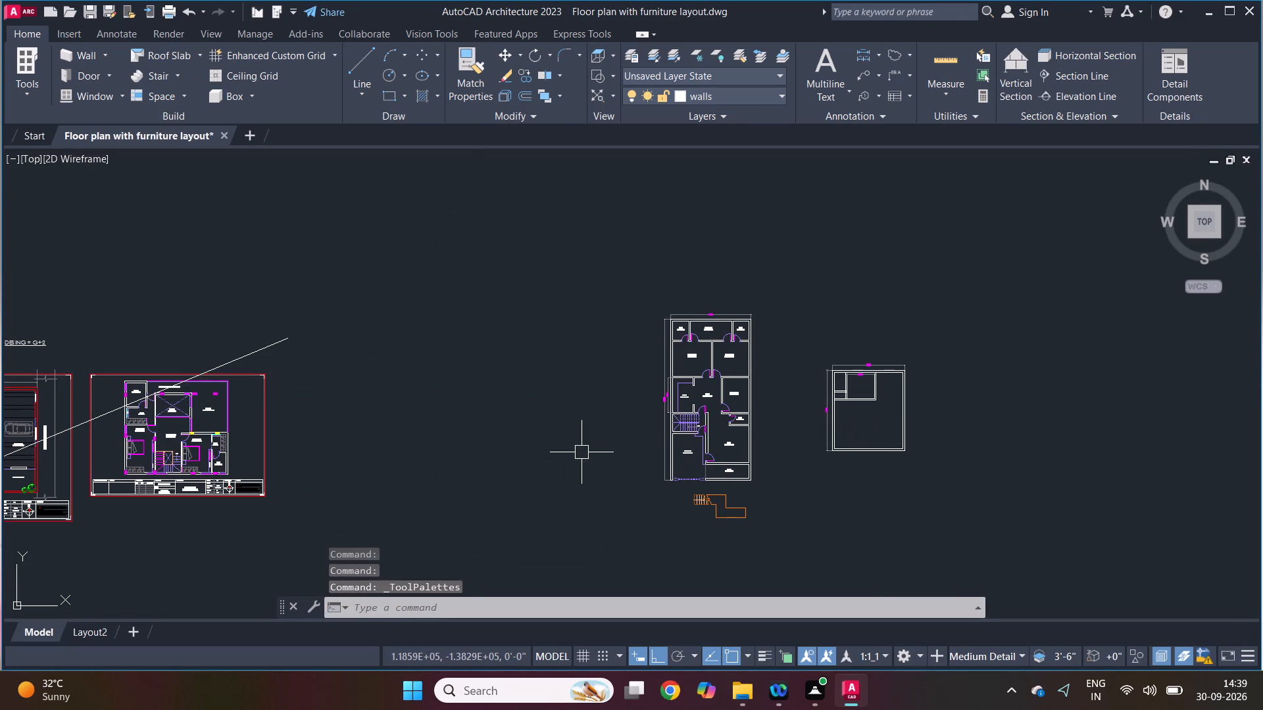
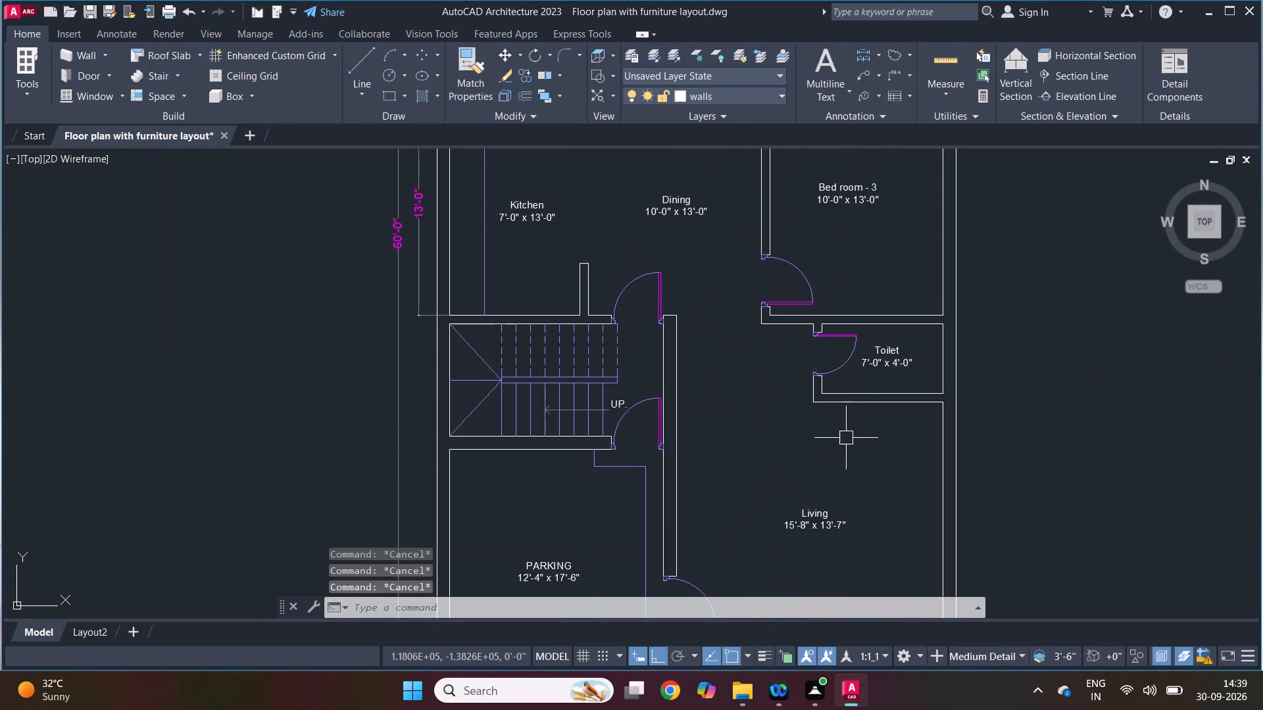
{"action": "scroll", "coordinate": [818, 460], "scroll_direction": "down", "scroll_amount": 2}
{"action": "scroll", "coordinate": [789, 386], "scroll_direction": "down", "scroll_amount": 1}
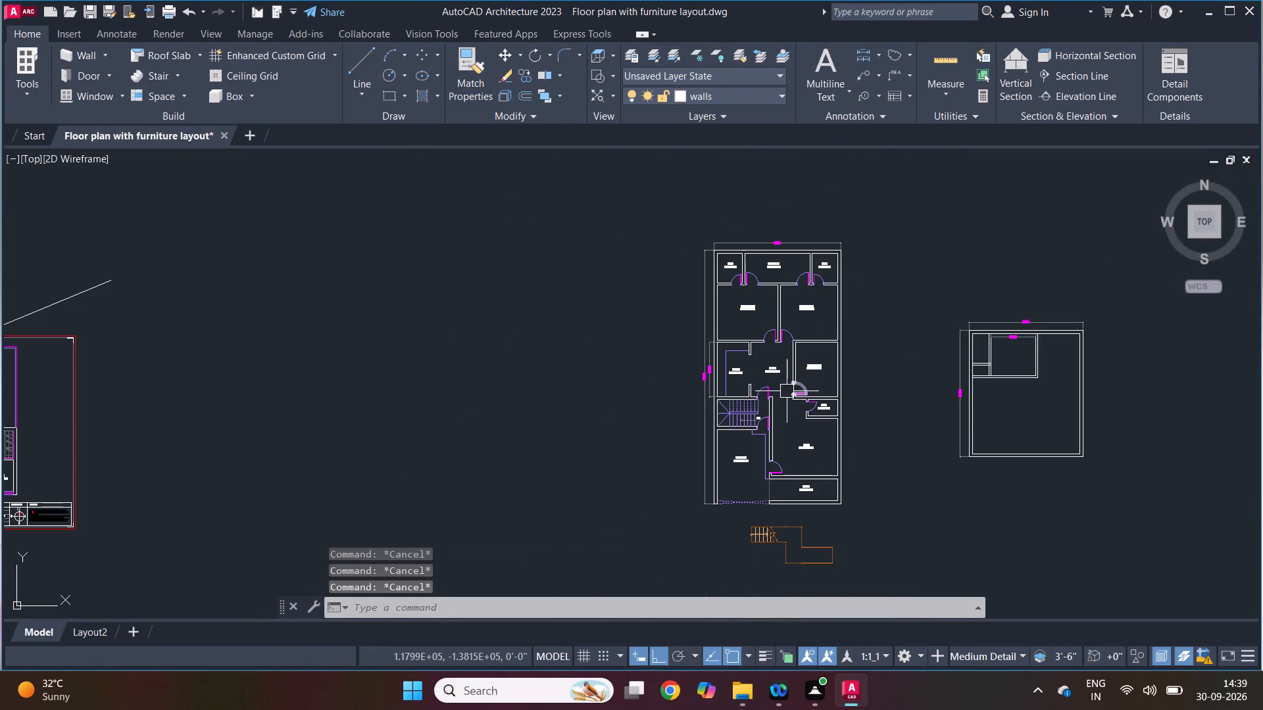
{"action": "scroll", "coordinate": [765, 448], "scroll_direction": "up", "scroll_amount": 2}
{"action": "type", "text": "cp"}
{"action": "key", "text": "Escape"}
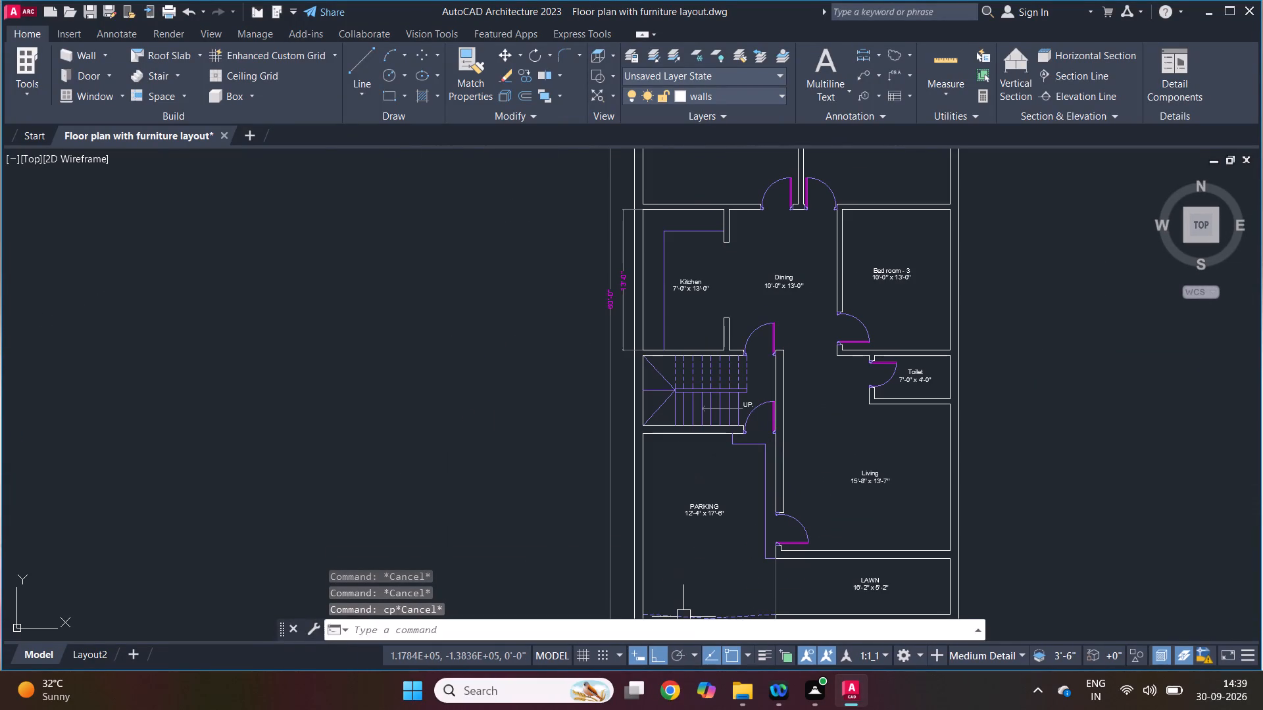
Switch to the file manager, open "12-09-2026 (2)" from the Ref folder, and examine the 27x30 north-face house plan.
{"action": "left_click", "coordinate": [733, 697]}
{"action": "left_click", "coordinate": [322, 396]}
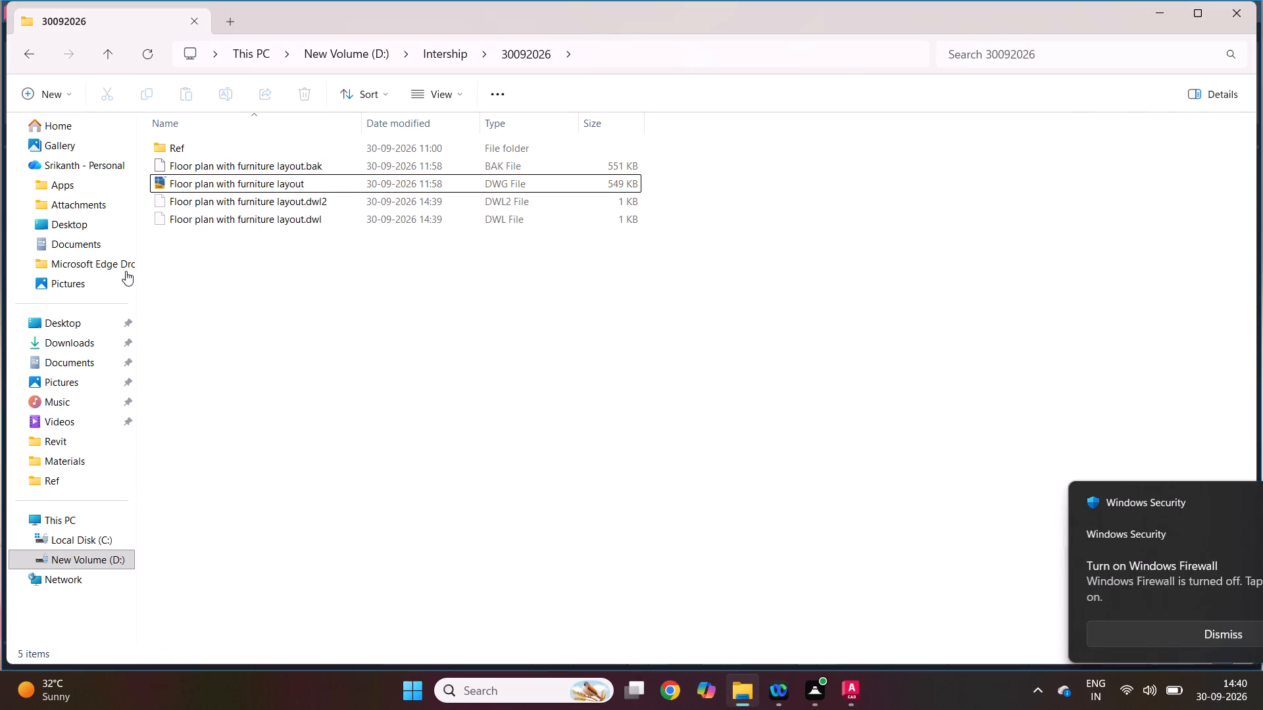
{"action": "left_click", "coordinate": [338, 350]}
{"action": "double_click", "coordinate": [205, 148]}
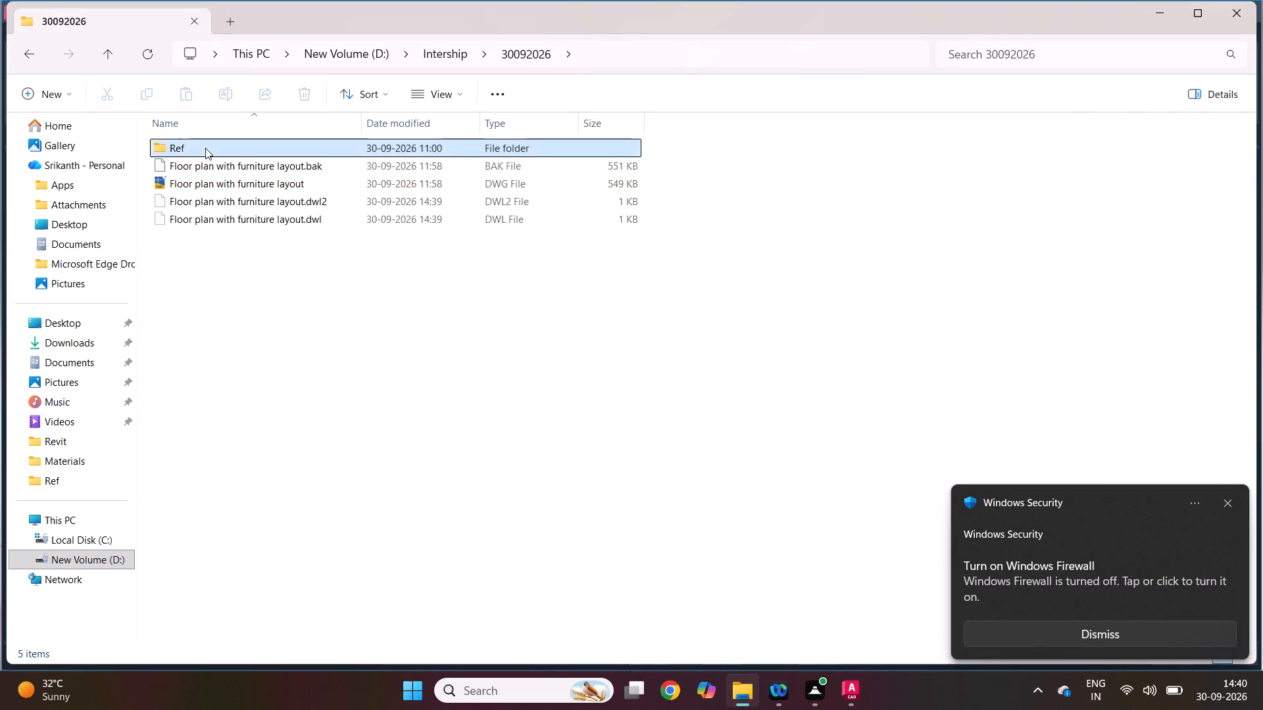
{"action": "double_click", "coordinate": [208, 151]}
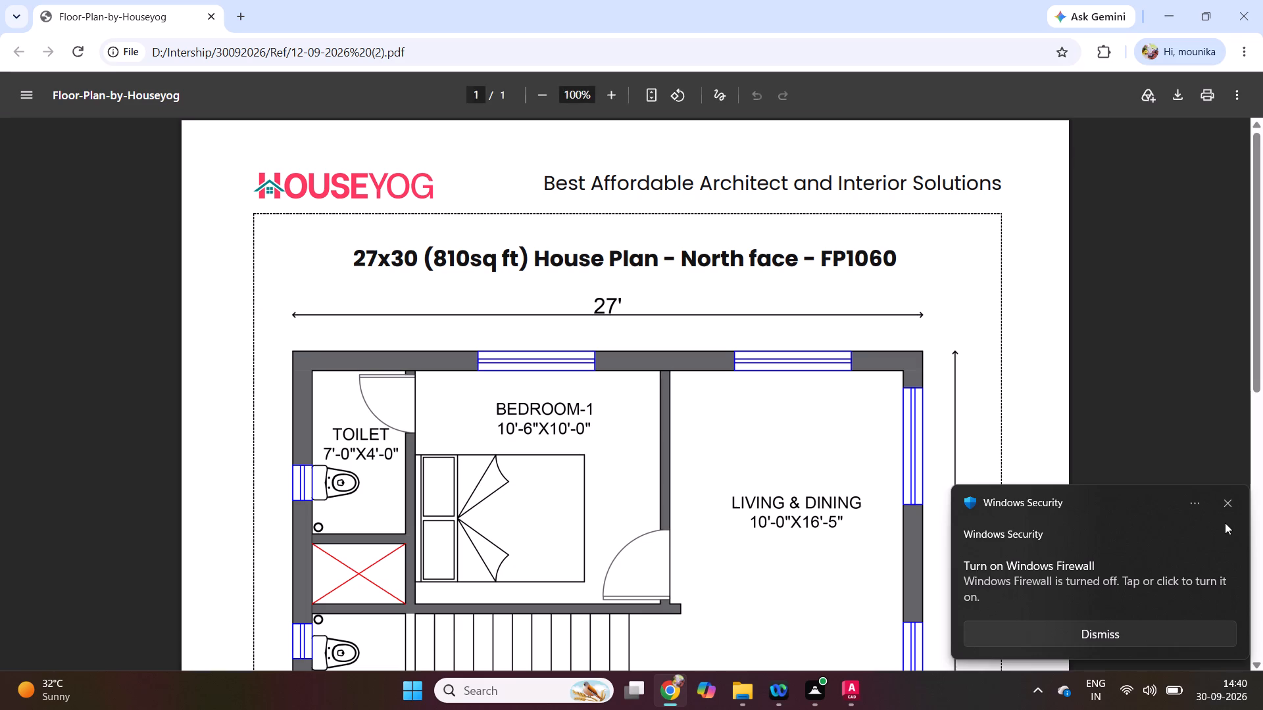
{"action": "left_click", "coordinate": [1229, 506]}
{"action": "scroll", "coordinate": [1003, 458], "scroll_direction": "down", "scroll_amount": 2}
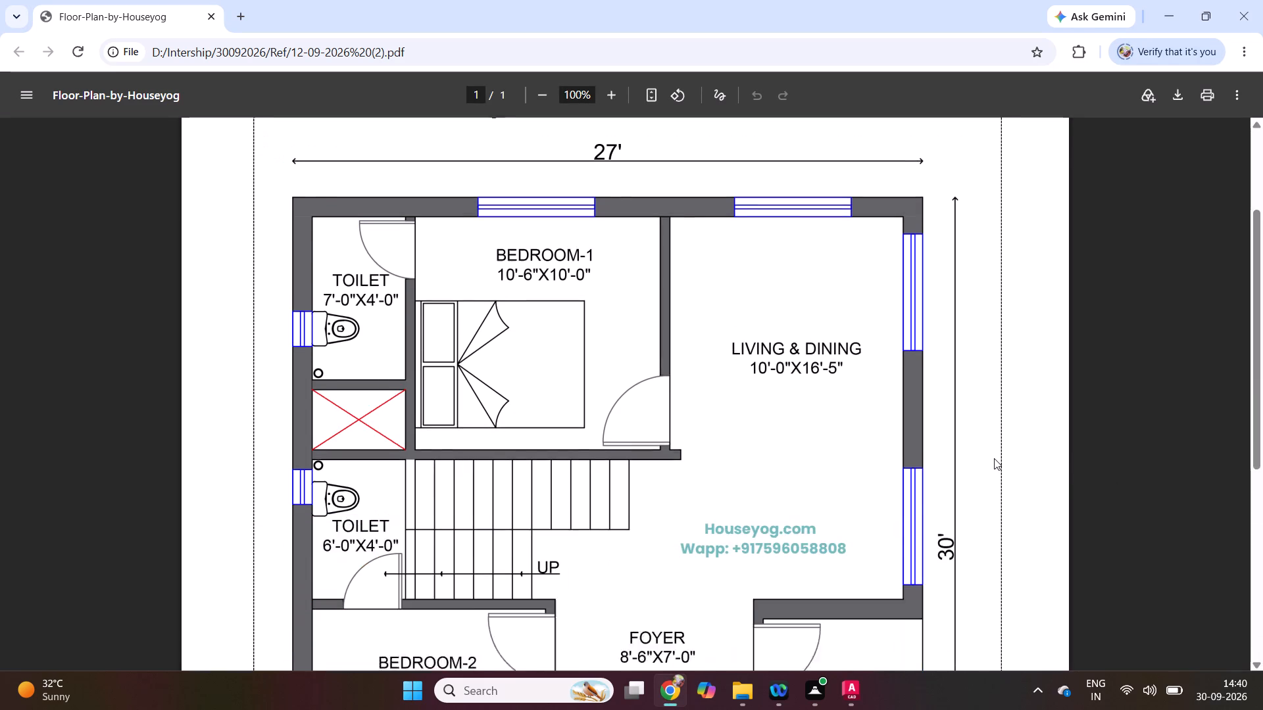
{"action": "scroll", "coordinate": [994, 458], "scroll_direction": "down", "scroll_amount": 7}
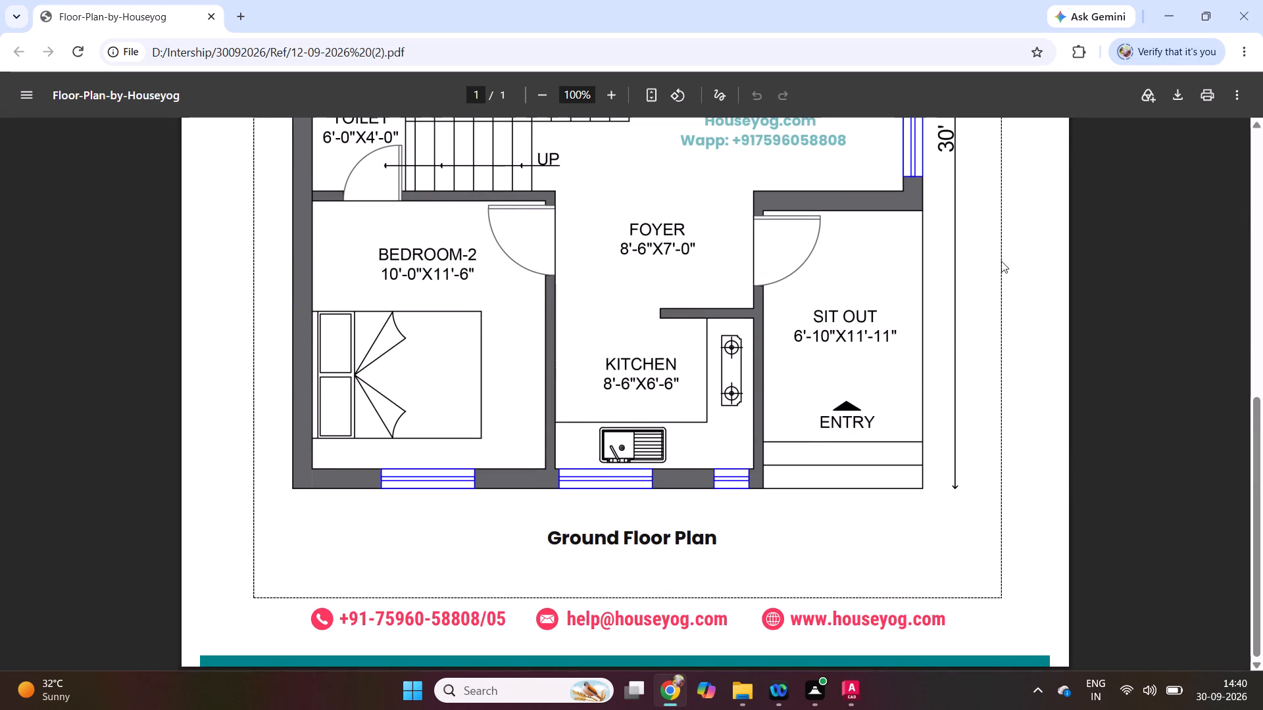
Open the reference PDF "12-09-2026 (3)" and compare its 30x60 east-face layout with the drafted plan in the drawing.
{"action": "left_click", "coordinate": [214, 20]}
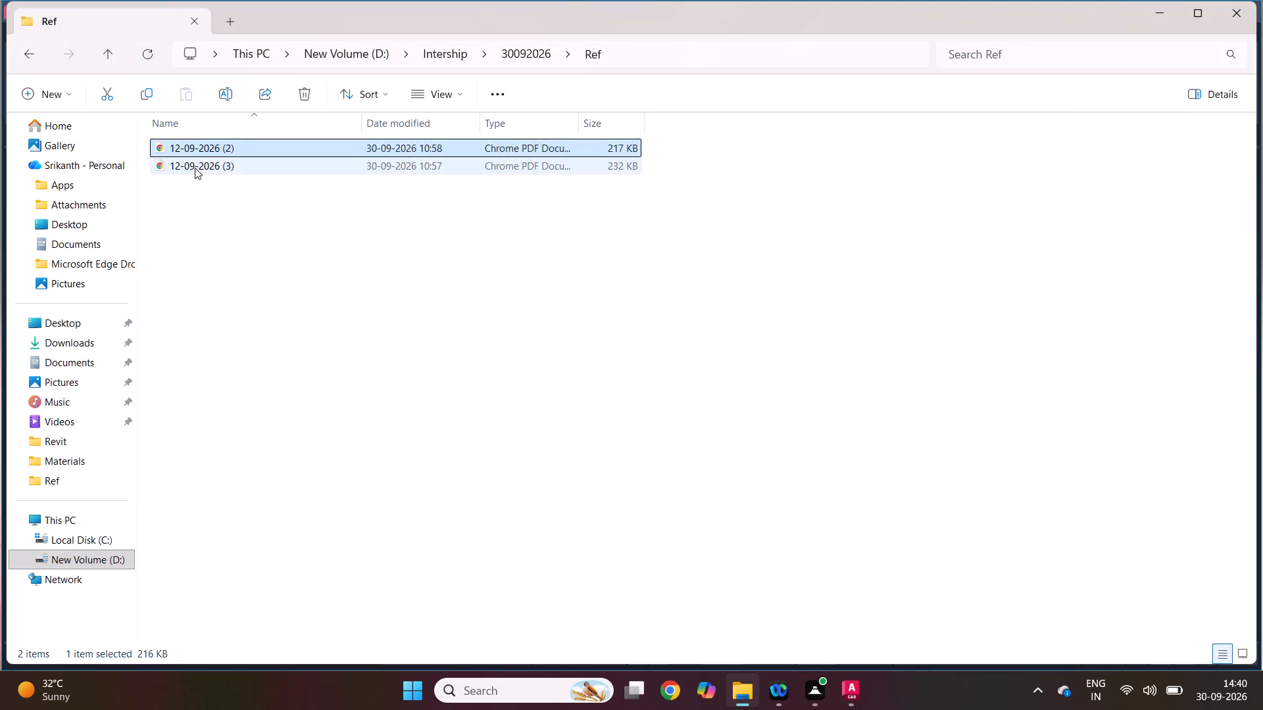
{"action": "double_click", "coordinate": [195, 168]}
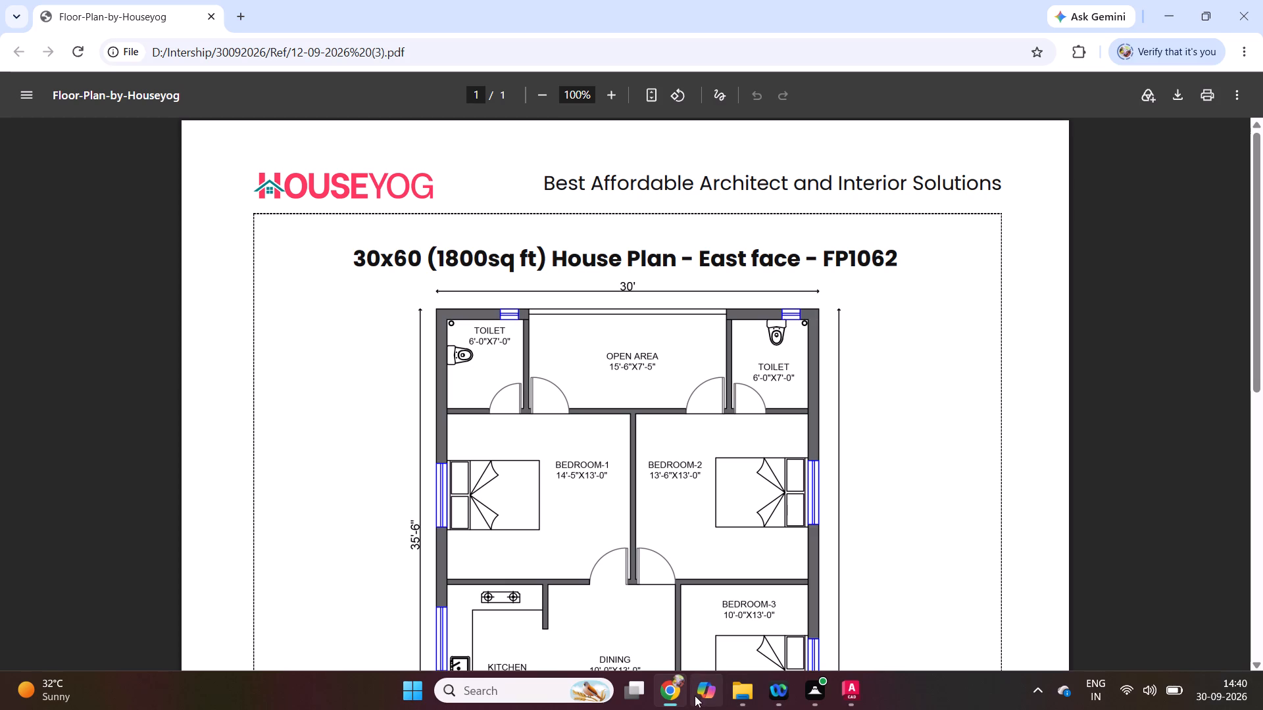
{"action": "left_click", "coordinate": [849, 698]}
{"action": "scroll", "coordinate": [647, 389], "scroll_direction": "down", "scroll_amount": 2}
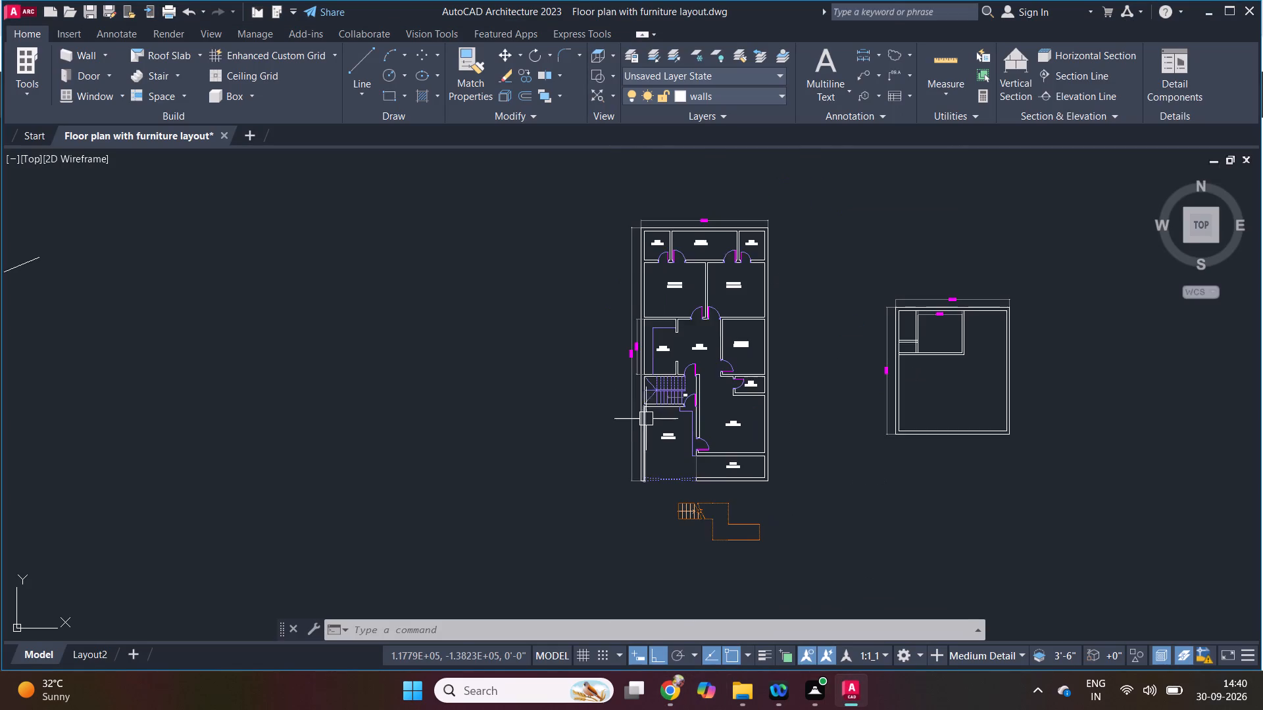
{"action": "scroll", "coordinate": [648, 425], "scroll_direction": "up", "scroll_amount": 2}
{"action": "scroll", "coordinate": [853, 489], "scroll_direction": "down", "scroll_amount": 1}
{"action": "scroll", "coordinate": [826, 519], "scroll_direction": "up", "scroll_amount": 2}
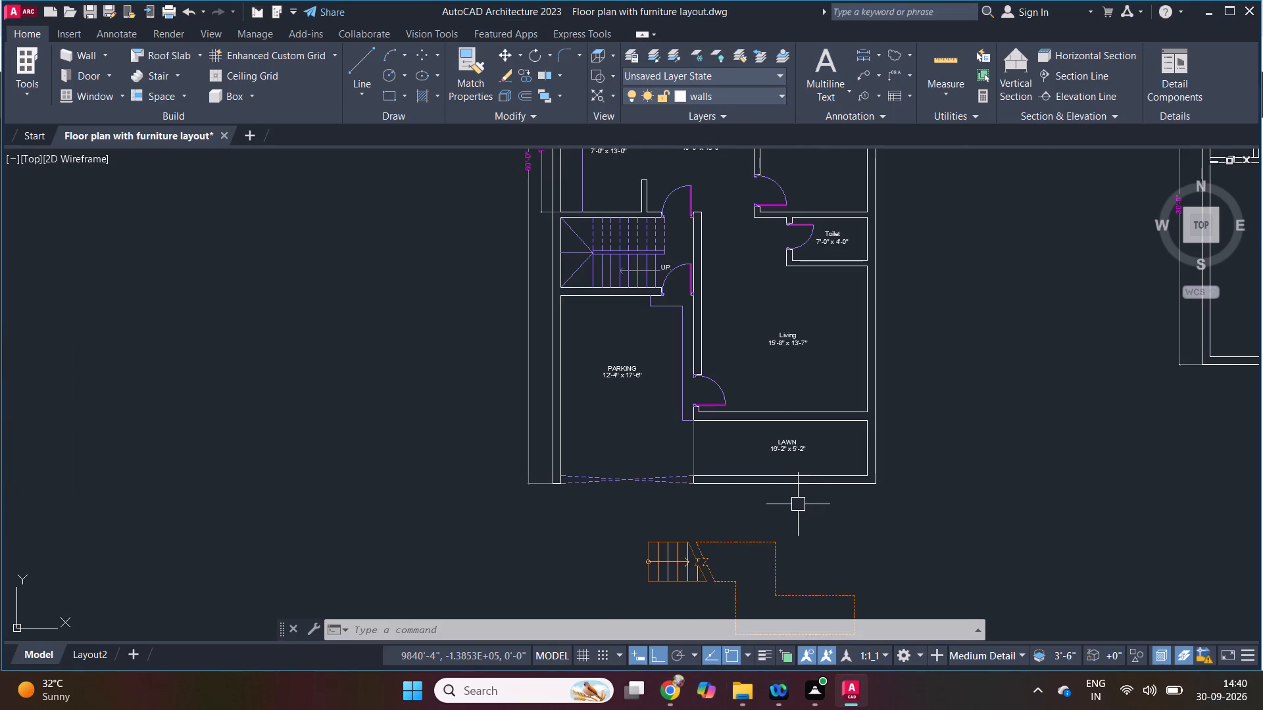
{"action": "scroll", "coordinate": [745, 519], "scroll_direction": "down", "scroll_amount": 2}
{"action": "scroll", "coordinate": [758, 290], "scroll_direction": "up", "scroll_amount": 2}
{"action": "scroll", "coordinate": [705, 247], "scroll_direction": "up", "scroll_amount": 1}
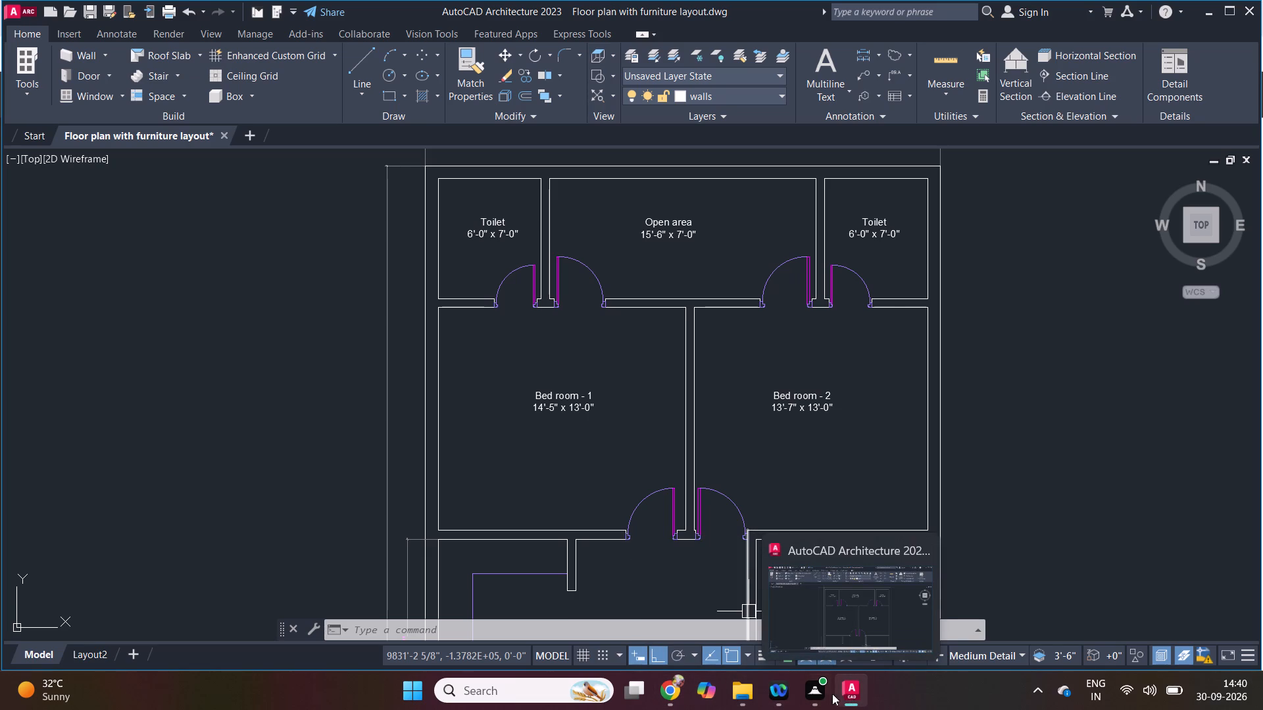
{"action": "left_click", "coordinate": [673, 691]}
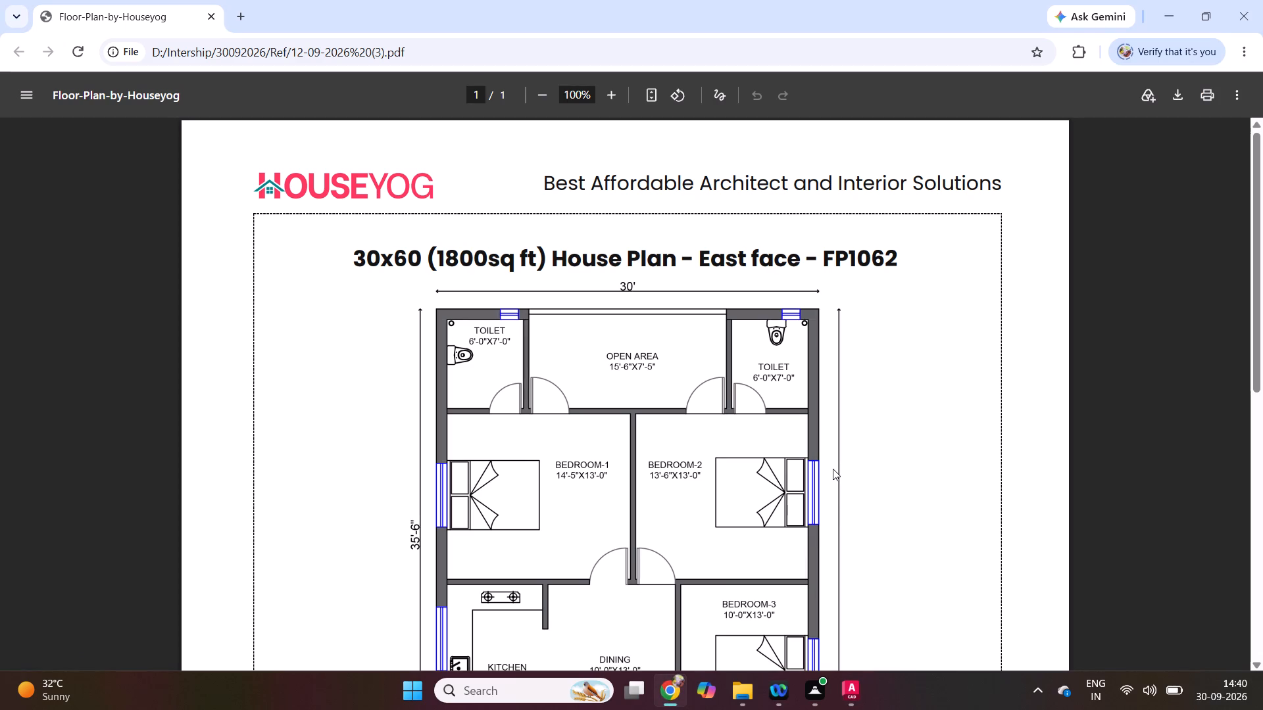
{"action": "scroll", "coordinate": [832, 469], "scroll_direction": "down", "scroll_amount": 3}
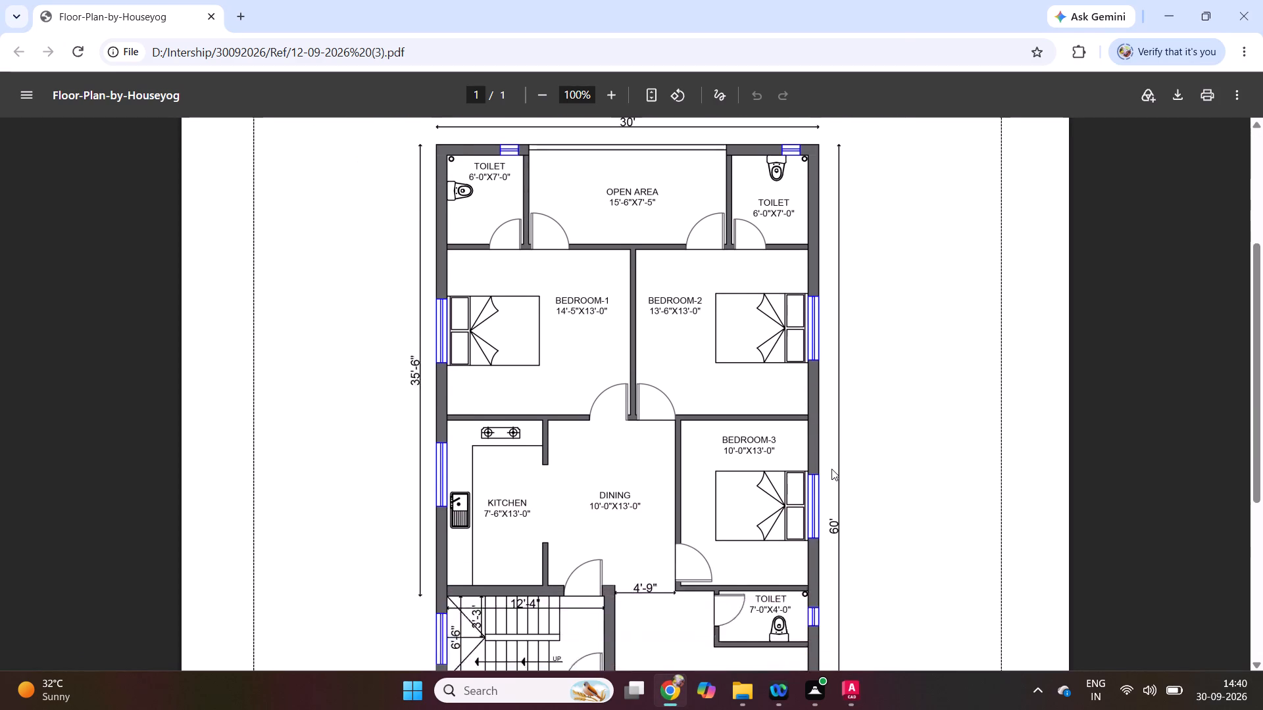
{"action": "scroll", "coordinate": [831, 469], "scroll_direction": "down", "scroll_amount": 3}
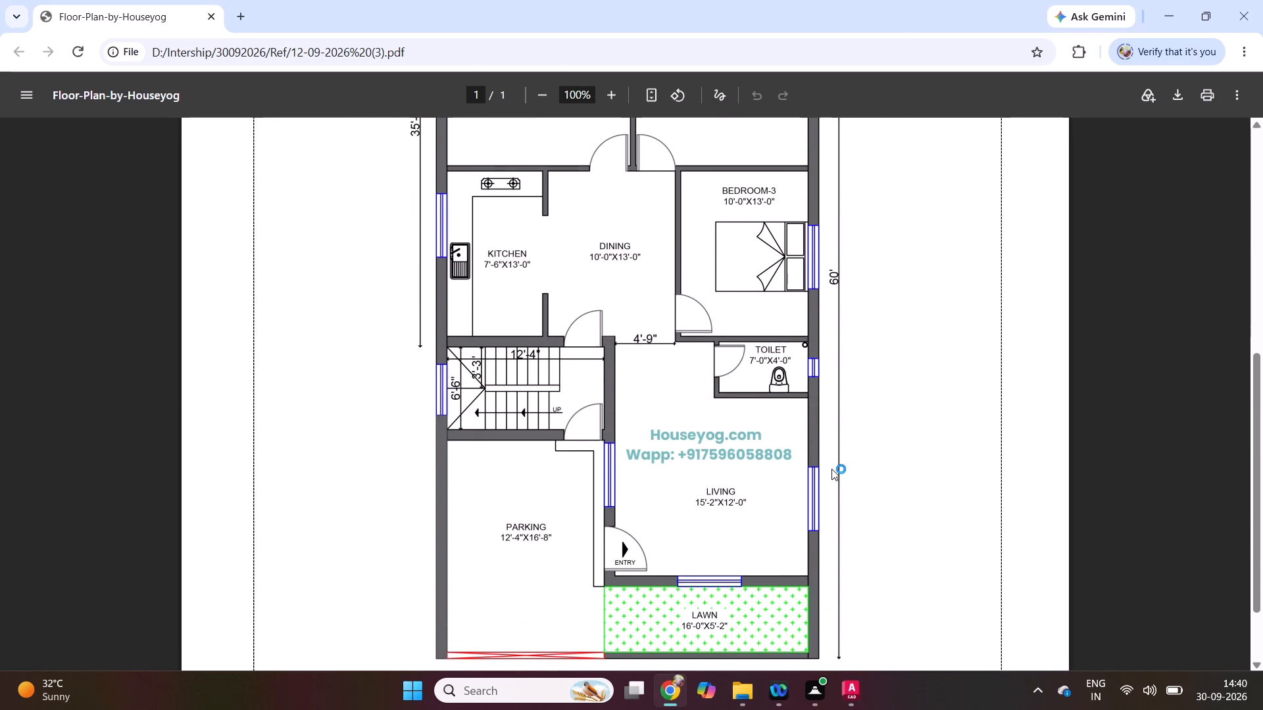
{"action": "scroll", "coordinate": [831, 469], "scroll_direction": "up", "scroll_amount": 5}
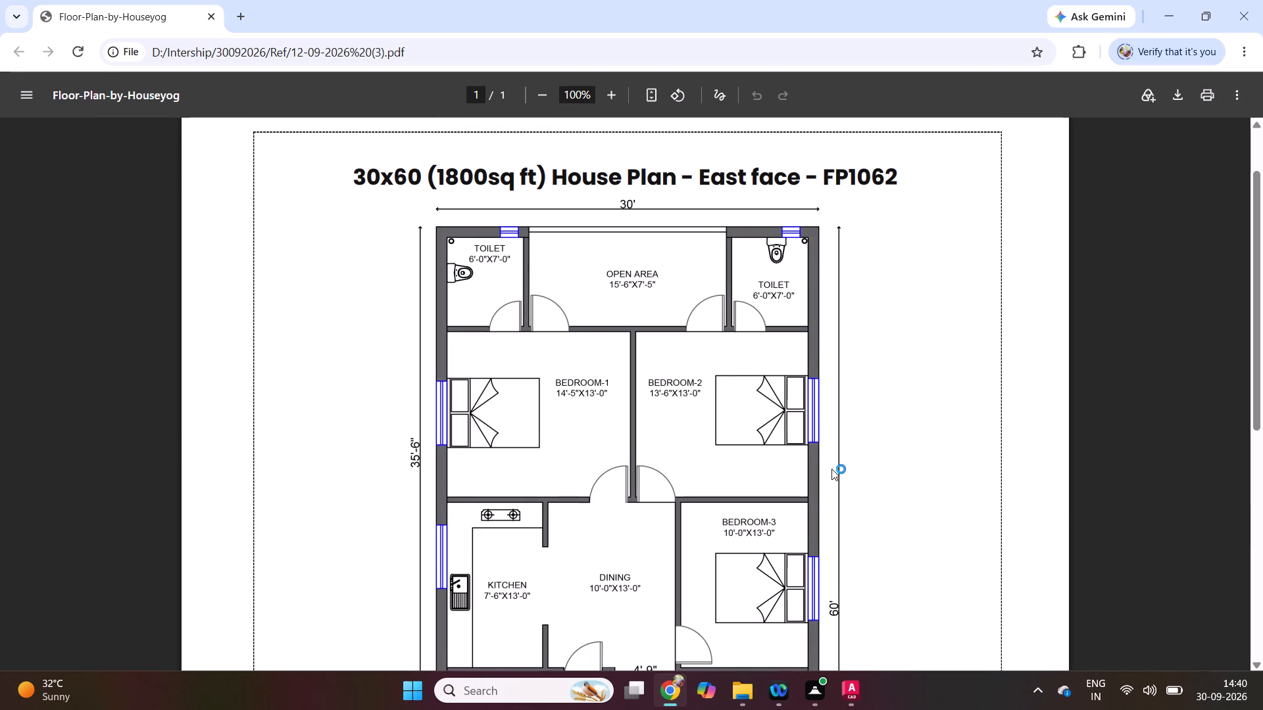
{"action": "left_click", "coordinate": [670, 693]}
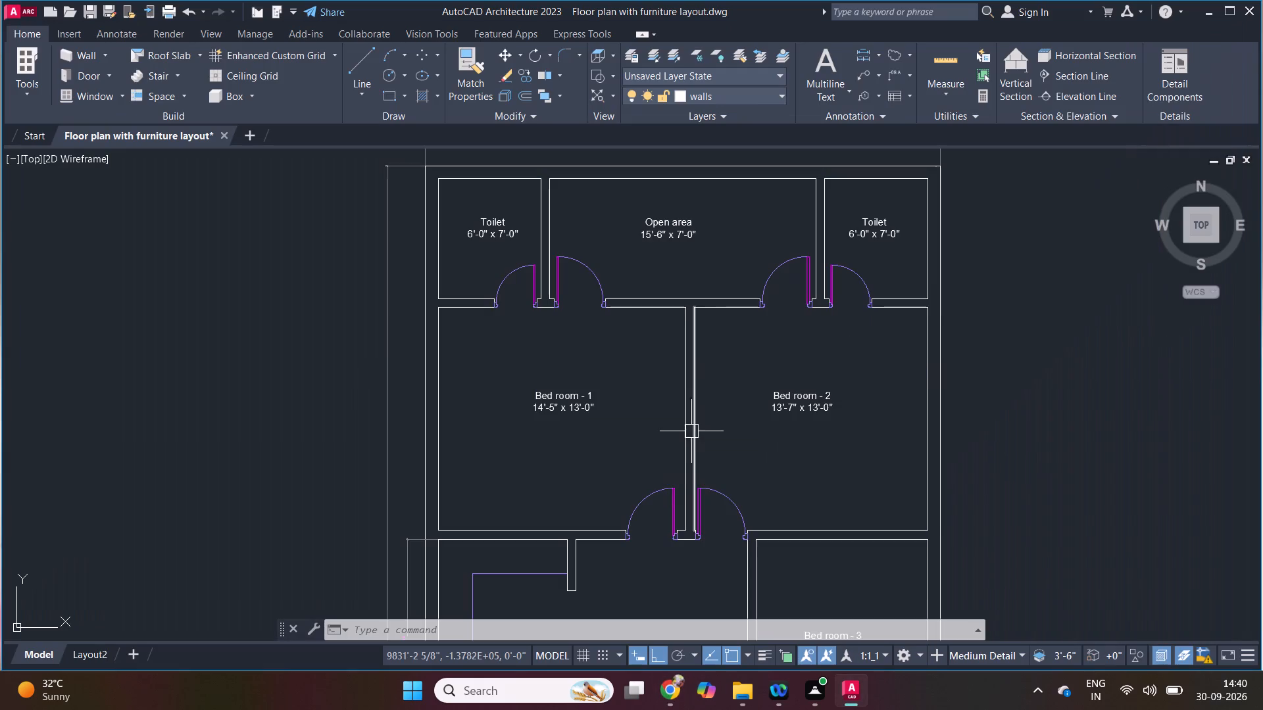
Extend both open-area side wall lines up to the outer wall line along the 30'-0" edge of the 30x60 plan.
{"action": "scroll", "coordinate": [698, 488], "scroll_direction": "down", "scroll_amount": 1}
{"action": "key", "text": "Escape"}
{"action": "key", "text": "Escape"}
{"action": "scroll", "coordinate": [646, 280], "scroll_direction": "up", "scroll_amount": 3}
{"action": "key", "text": "e"}
{"action": "key", "text": "x"}
{"action": "key", "text": "space"}
{"action": "key", "text": "space"}
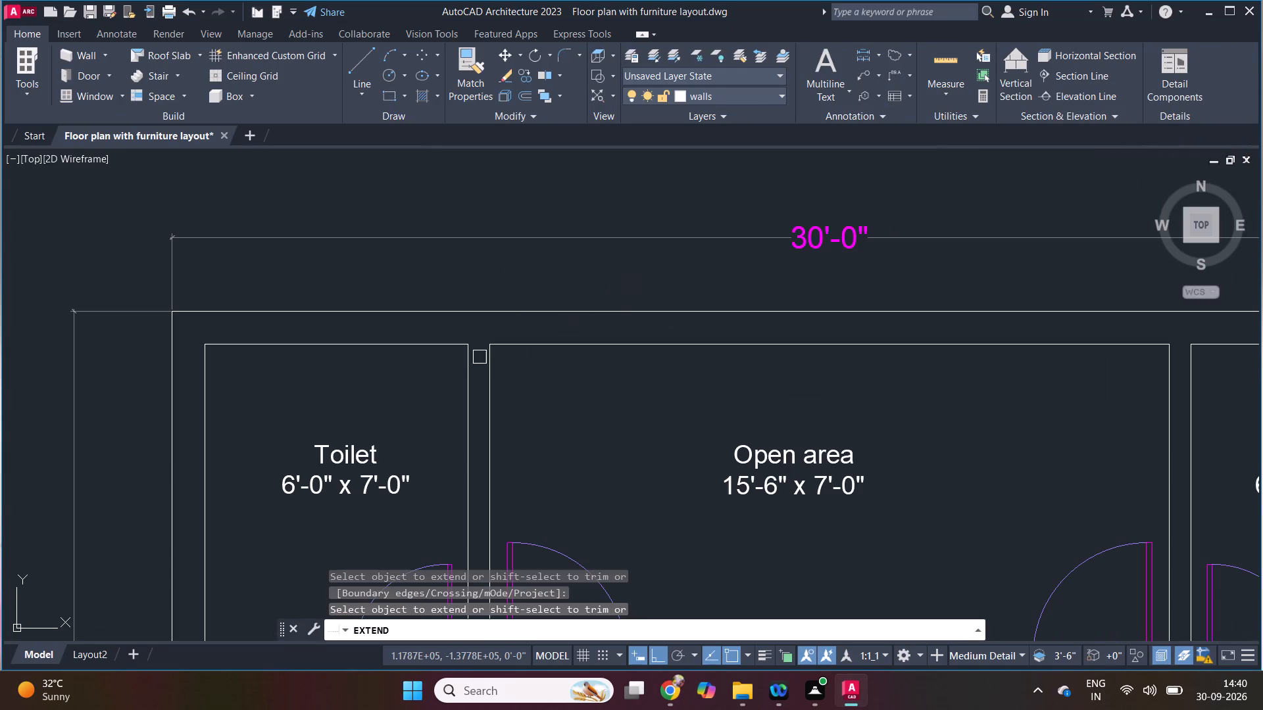
{"action": "left_click", "coordinate": [488, 365]}
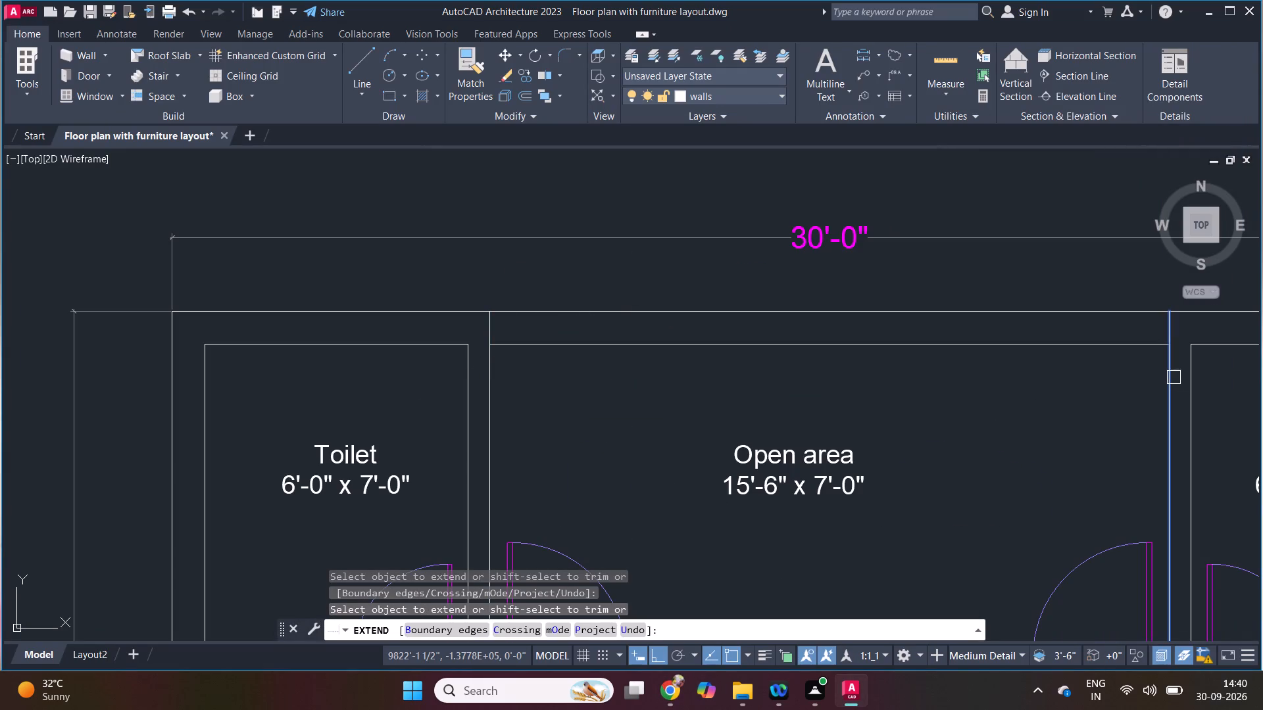
{"action": "left_click", "coordinate": [1173, 377]}
{"action": "key", "text": "Escape"}
Trim away the inner and outer wall lines between the two side walls of the open area.
{"action": "key", "text": "t"}
{"action": "key", "text": "r"}
{"action": "key", "text": "space"}
{"action": "key", "text": "space"}
{"action": "left_click", "coordinate": [937, 348]}
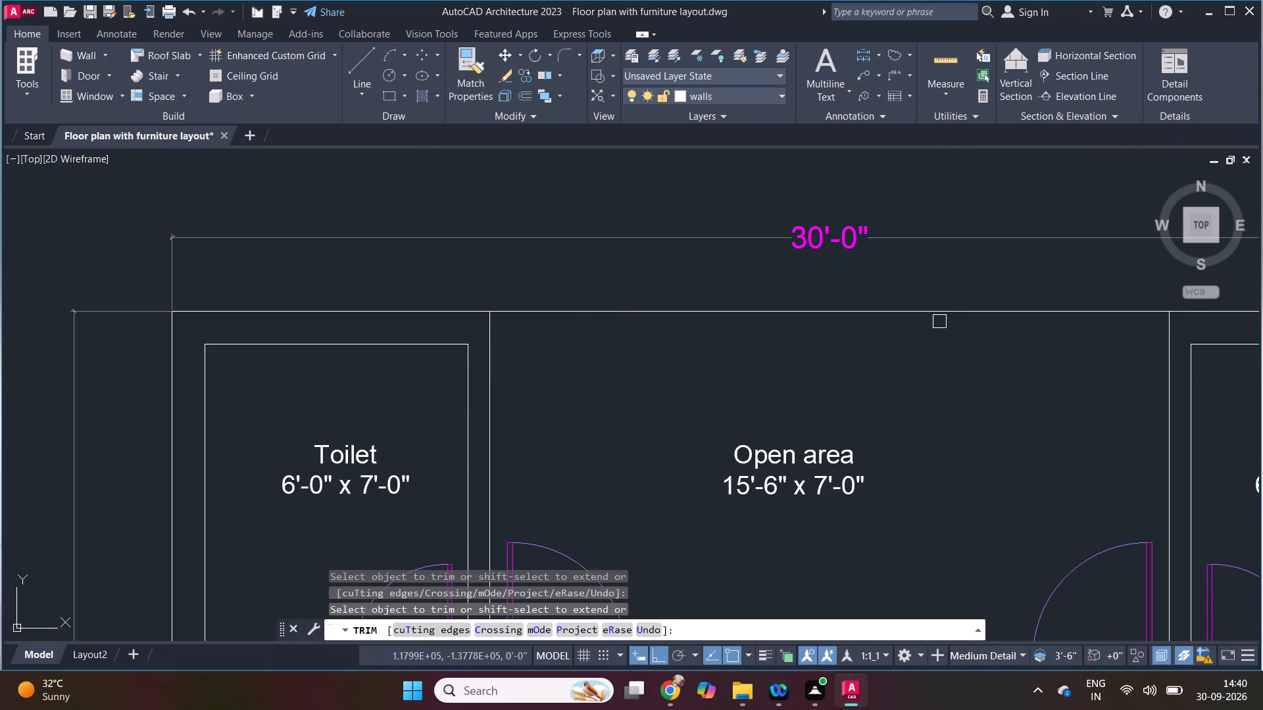
{"action": "left_click", "coordinate": [942, 311]}
{"action": "key", "text": "Escape"}
Draw a line along the open area's outer edge from one side wall and extend it to the other.
{"action": "key", "text": "l"}
{"action": "key", "text": "space"}
{"action": "left_click", "coordinate": [485, 308]}
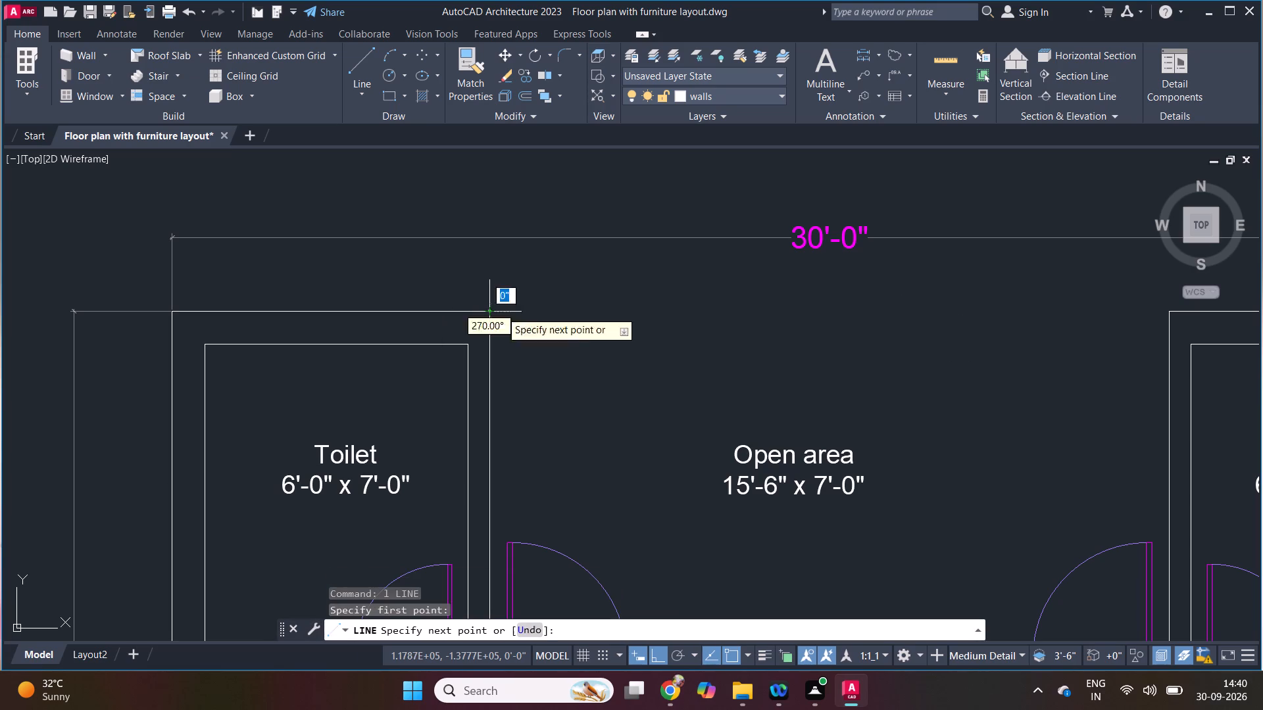
{"action": "left_click", "coordinate": [734, 328]}
{"action": "key", "text": "Escape"}
{"action": "key", "text": "e"}
{"action": "key", "text": "x"}
{"action": "key", "text": "space"}
{"action": "left_click", "coordinate": [722, 312]}
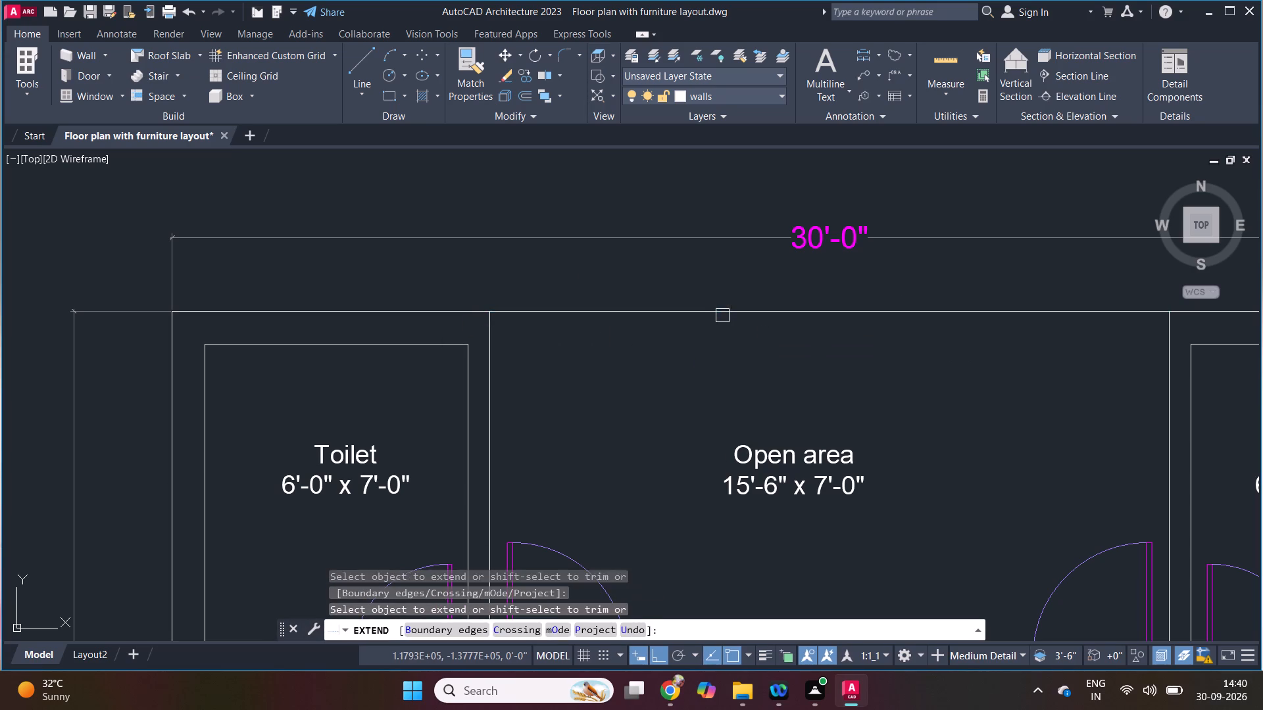
{"action": "key", "text": "Escape"}
Match the properties of a staircase tread line onto the new line across the open area's outer edge.
{"action": "scroll", "coordinate": [697, 316], "scroll_direction": "down", "scroll_amount": 2}
{"action": "key", "text": "m"}
{"action": "key", "text": "a"}
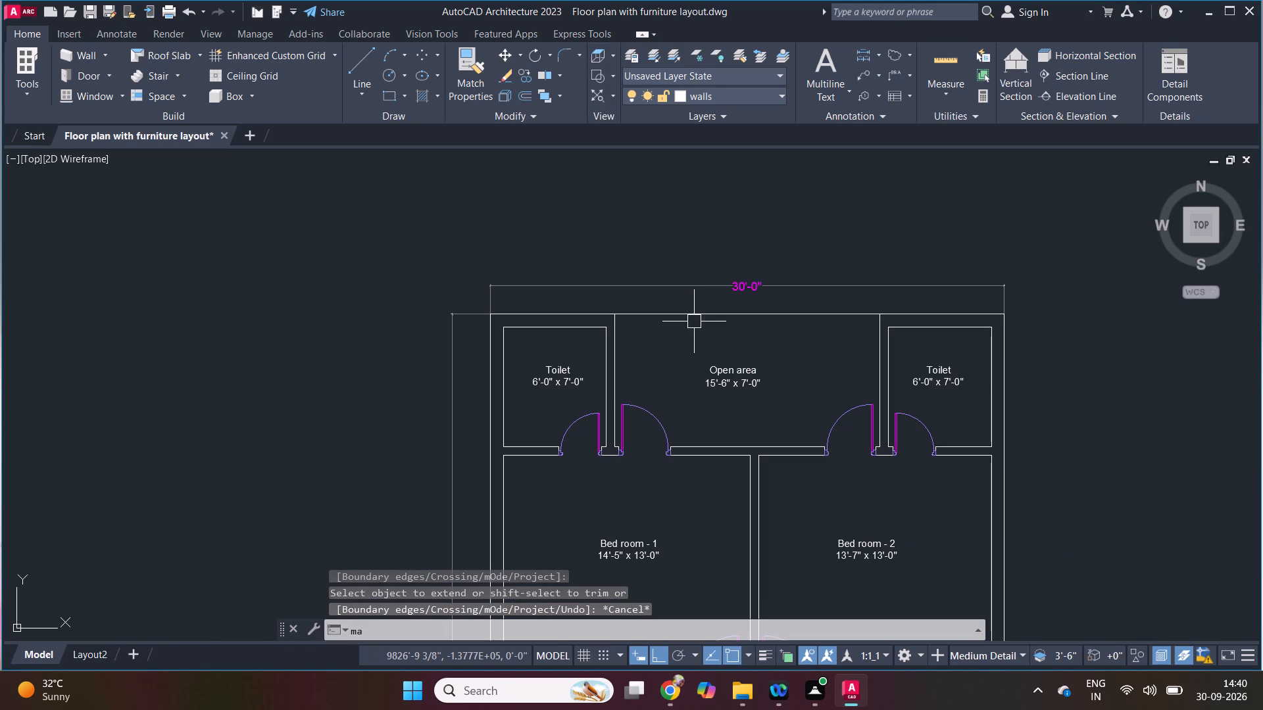
{"action": "key", "text": "space"}
{"action": "scroll", "coordinate": [757, 346], "scroll_direction": "down", "scroll_amount": 3}
{"action": "scroll", "coordinate": [755, 506], "scroll_direction": "up", "scroll_amount": 5}
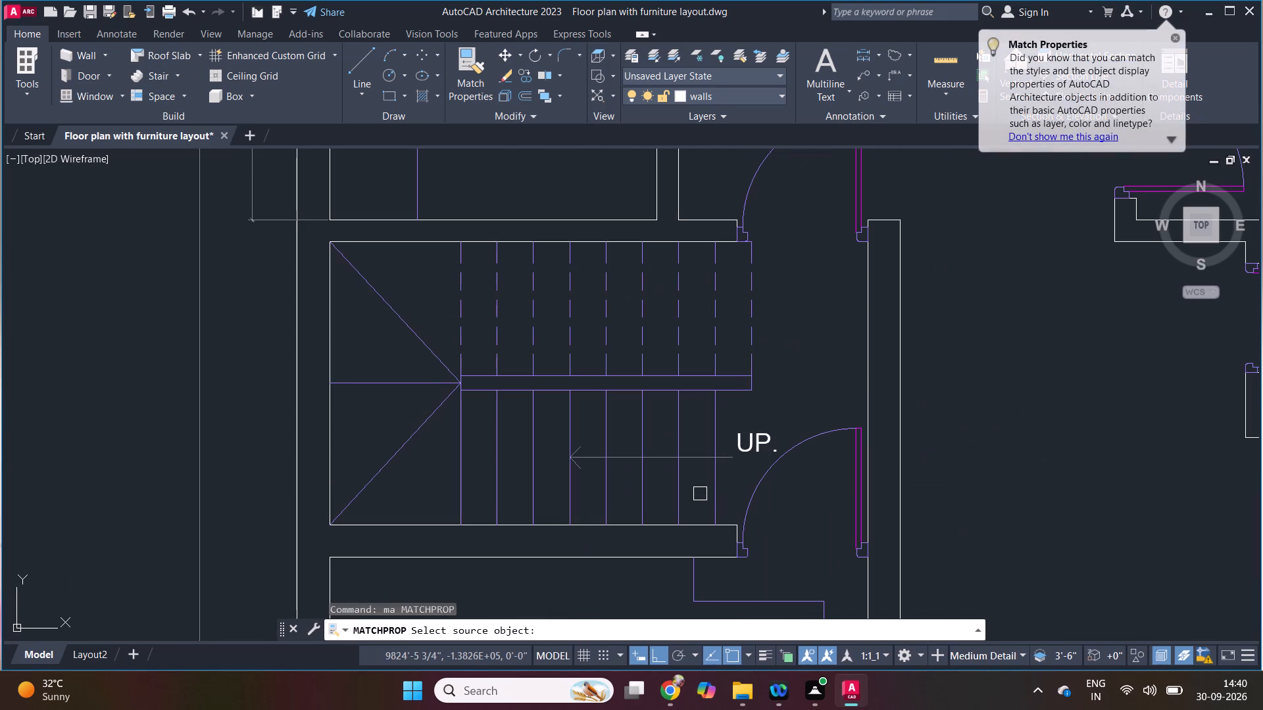
{"action": "left_click", "coordinate": [709, 490]}
{"action": "scroll", "coordinate": [711, 529], "scroll_direction": "down", "scroll_amount": 3}
{"action": "scroll", "coordinate": [736, 392], "scroll_direction": "down", "scroll_amount": 2}
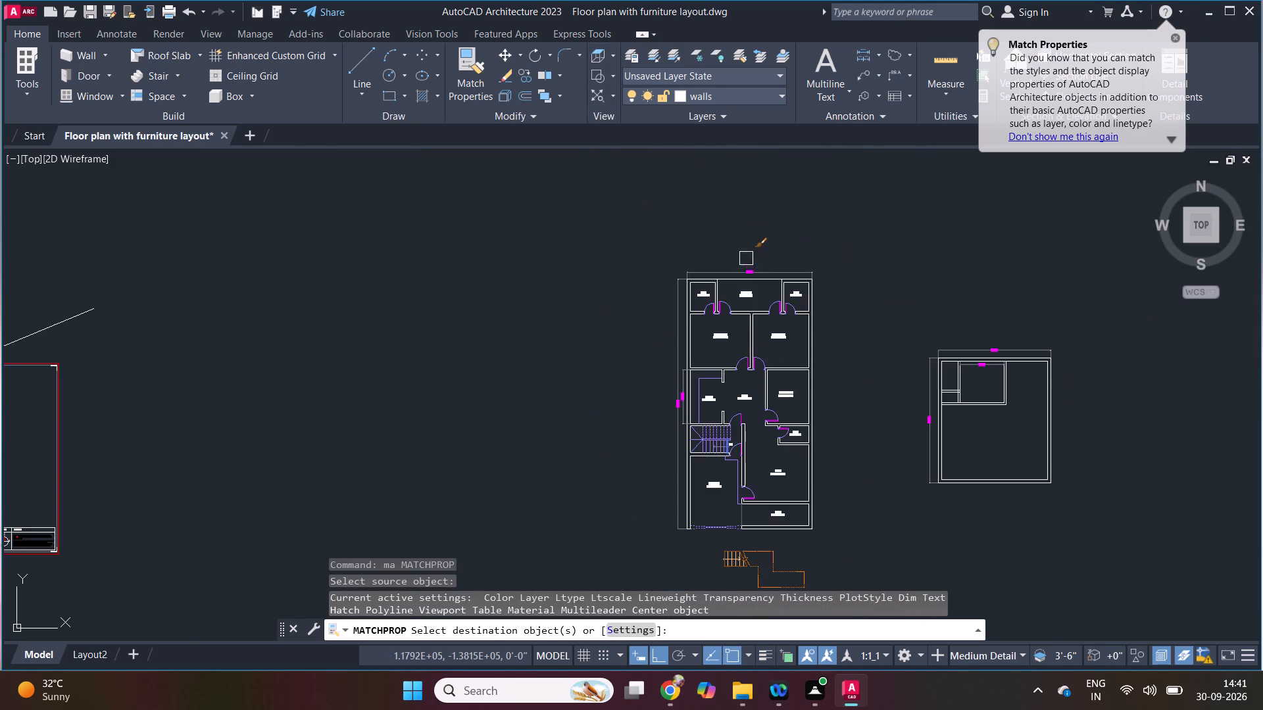
{"action": "scroll", "coordinate": [746, 256], "scroll_direction": "up", "scroll_amount": 3}
{"action": "scroll", "coordinate": [758, 331], "scroll_direction": "up", "scroll_amount": 2}
{"action": "left_click", "coordinate": [757, 368]}
{"action": "key", "text": "Escape"}
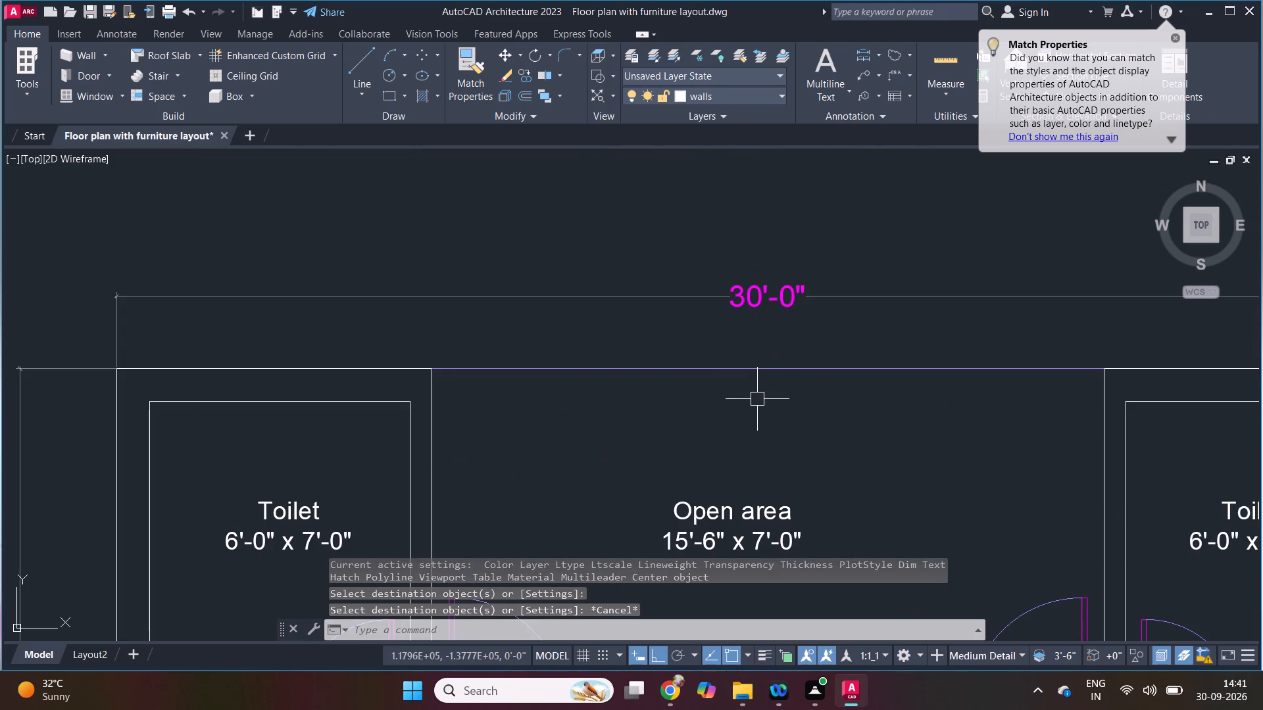
Offset the open area's outer edge line 6" inward and save the drawing.
{"action": "type", "text": "z 6"}
{"action": "key", "text": "space"}
{"action": "left_click", "coordinate": [761, 369]}
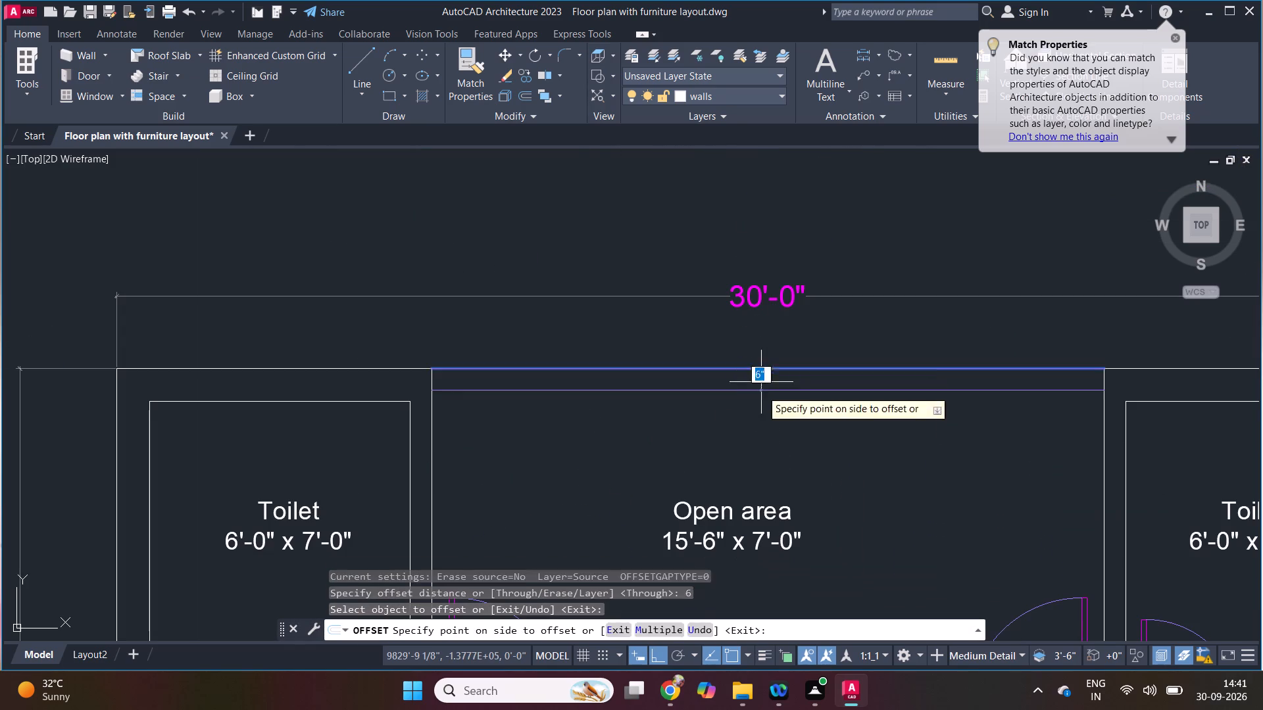
{"action": "left_click_drag", "start_coordinate": [761, 398], "coordinate": [761, 404]}
{"action": "key", "text": "Escape"}
{"action": "key", "text": "Escape"}
{"action": "scroll", "coordinate": [710, 325], "scroll_direction": "down", "scroll_amount": 2}
{"action": "key", "text": "ctrl+s"}
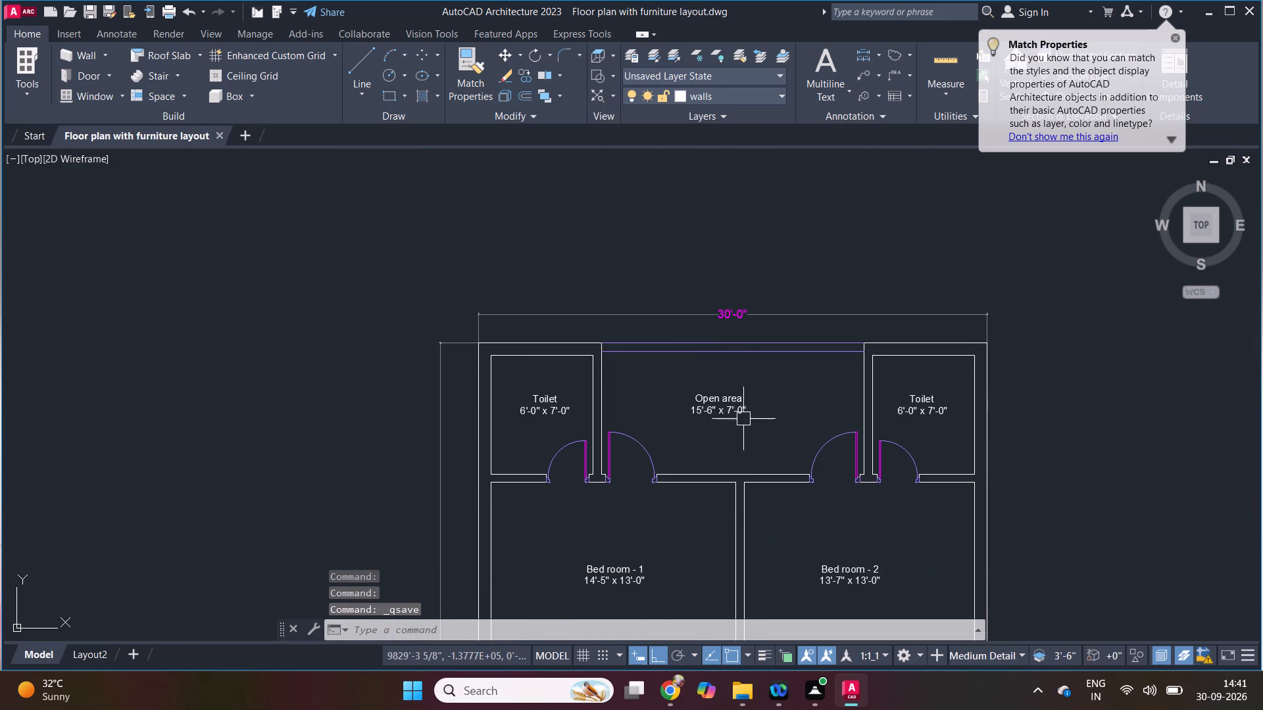
Move the "Open area" room label slightly east, towards the middle of the room.
{"action": "scroll", "coordinate": [745, 425], "scroll_direction": "up", "scroll_amount": 1}
{"action": "key", "text": "m"}
{"action": "key", "text": "space"}
{"action": "left_click", "coordinate": [735, 399]}
{"action": "key", "text": "space"}
{"action": "left_click", "coordinate": [796, 431]}
{"action": "left_click", "coordinate": [812, 432]}
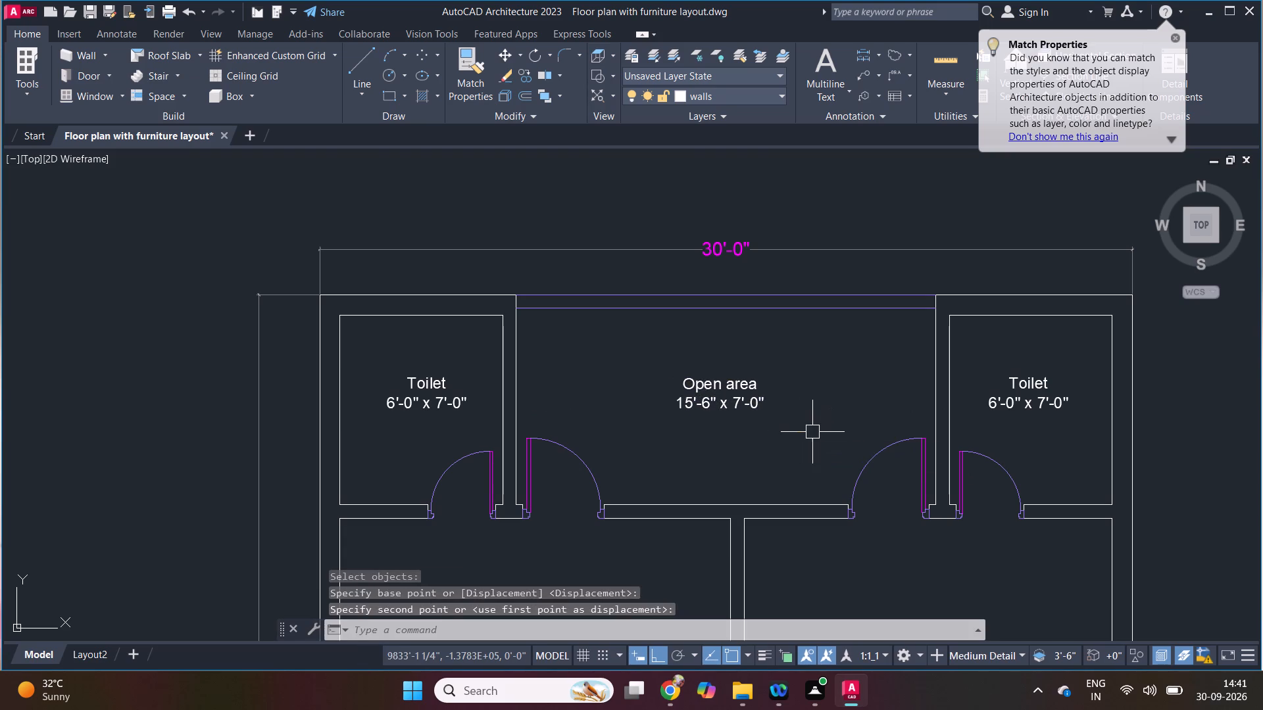
{"action": "key", "text": "Escape"}
{"action": "key", "text": "Escape"}
Copy the M.bed room's bed, side tables and adjacent window from the furnished plan to the empty space west of the 30x60 plan.
{"action": "scroll", "coordinate": [745, 323], "scroll_direction": "down", "scroll_amount": 4}
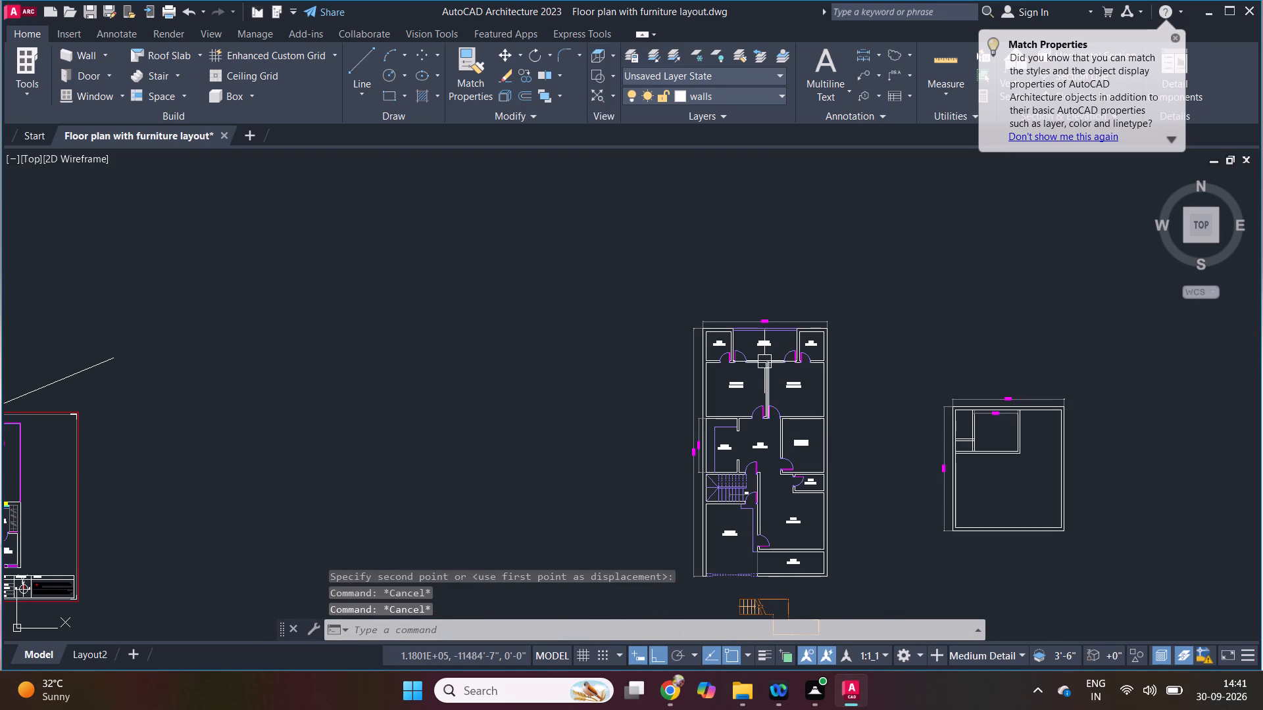
{"action": "key", "text": "c"}
{"action": "key", "text": "p"}
{"action": "key", "text": "space"}
{"action": "scroll", "coordinate": [778, 372], "scroll_direction": "down", "scroll_amount": 2}
{"action": "scroll", "coordinate": [420, 455], "scroll_direction": "up", "scroll_amount": 3}
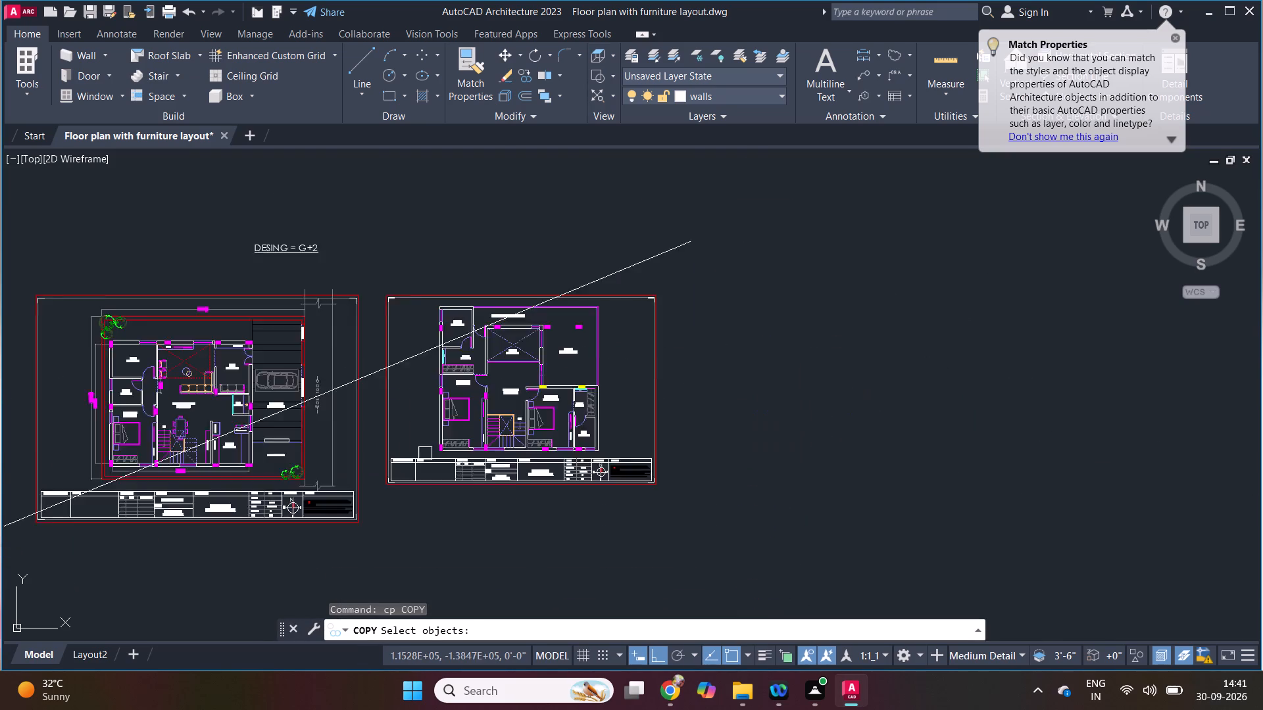
{"action": "scroll", "coordinate": [489, 371], "scroll_direction": "up", "scroll_amount": 3}
{"action": "left_click_drag", "start_coordinate": [440, 333], "coordinate": [426, 341]}
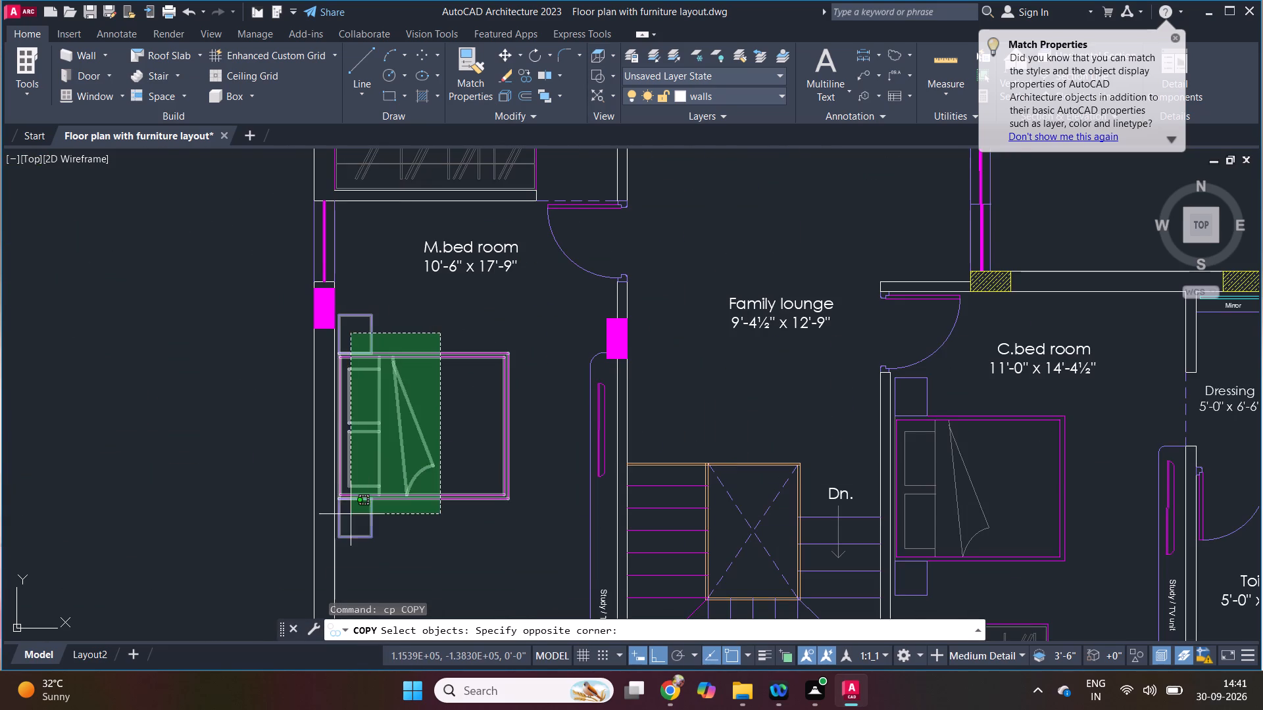
{"action": "left_click", "coordinate": [353, 518]}
{"action": "scroll", "coordinate": [458, 357], "scroll_direction": "down", "scroll_amount": 1}
{"action": "left_click_drag", "start_coordinate": [337, 241], "coordinate": [350, 256]}
{"action": "left_click", "coordinate": [399, 330]}
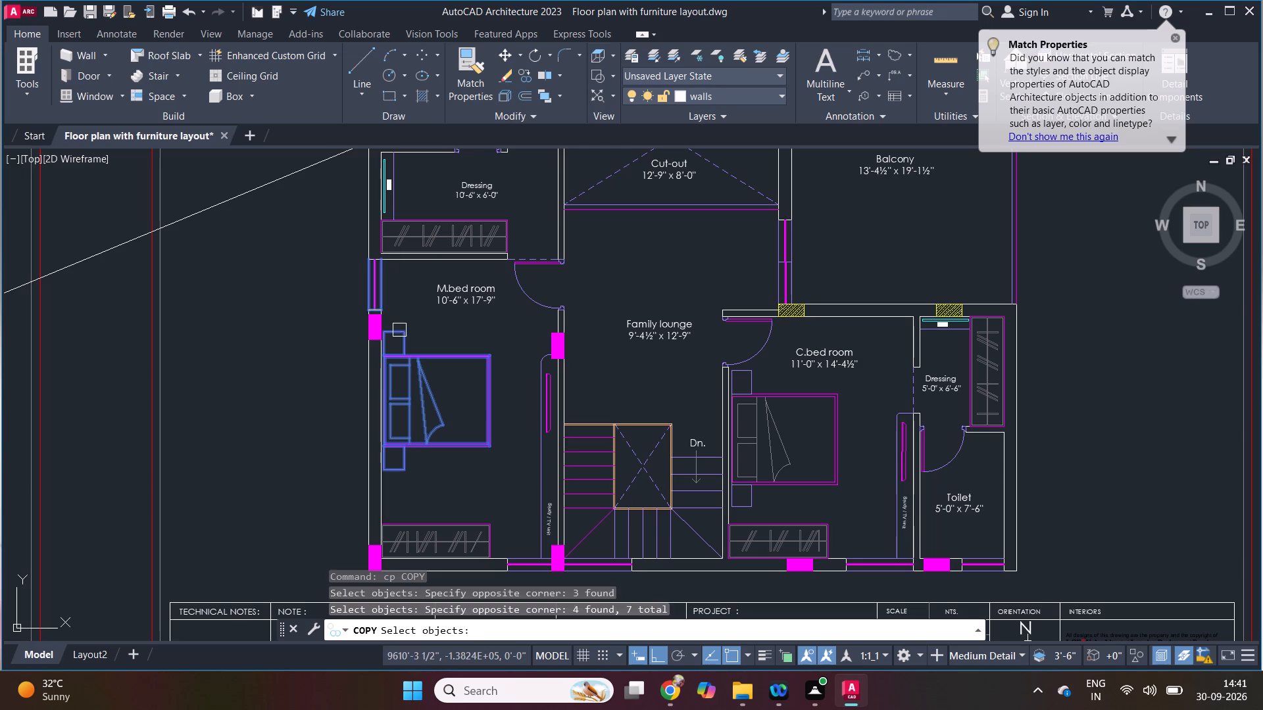
{"action": "key", "text": "space"}
{"action": "left_click", "coordinate": [377, 285]}
{"action": "scroll", "coordinate": [277, 352], "scroll_direction": "down", "scroll_amount": 5}
{"action": "scroll", "coordinate": [565, 336], "scroll_direction": "up", "scroll_amount": 3}
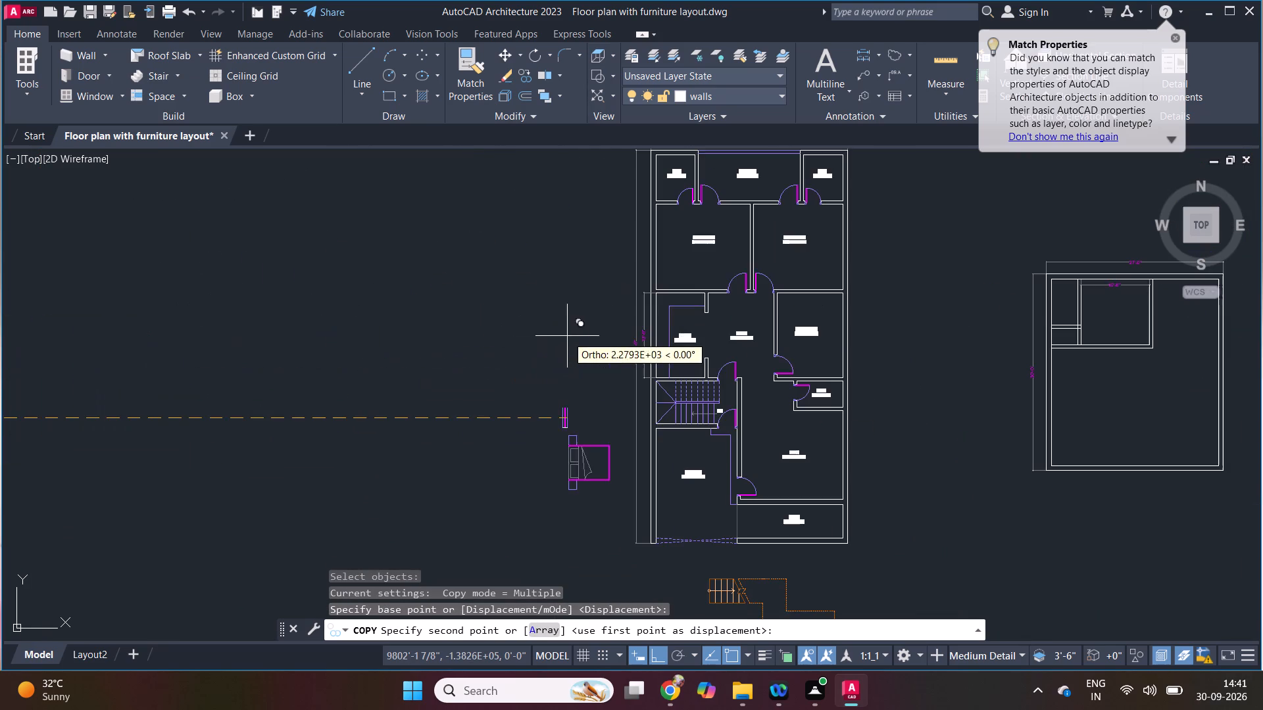
{"action": "scroll", "coordinate": [612, 217], "scroll_direction": "up", "scroll_amount": 1, "text": "shift"}
{"action": "left_click", "coordinate": [551, 266]}
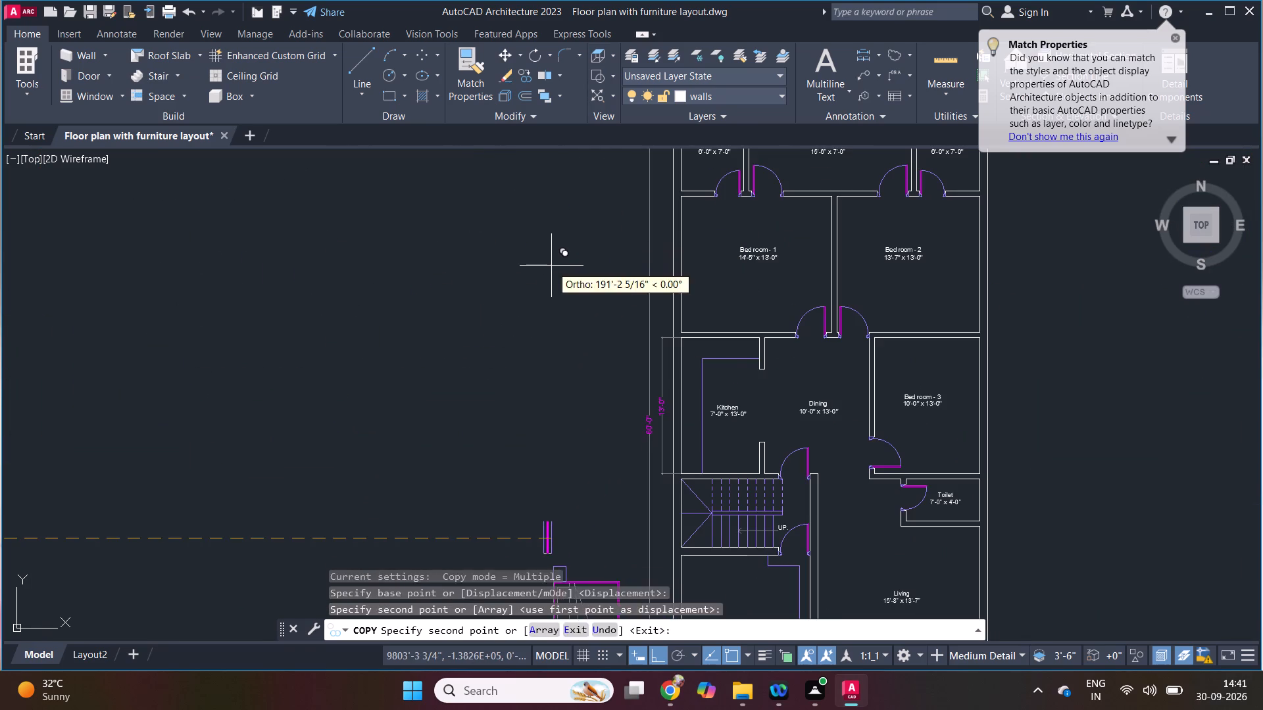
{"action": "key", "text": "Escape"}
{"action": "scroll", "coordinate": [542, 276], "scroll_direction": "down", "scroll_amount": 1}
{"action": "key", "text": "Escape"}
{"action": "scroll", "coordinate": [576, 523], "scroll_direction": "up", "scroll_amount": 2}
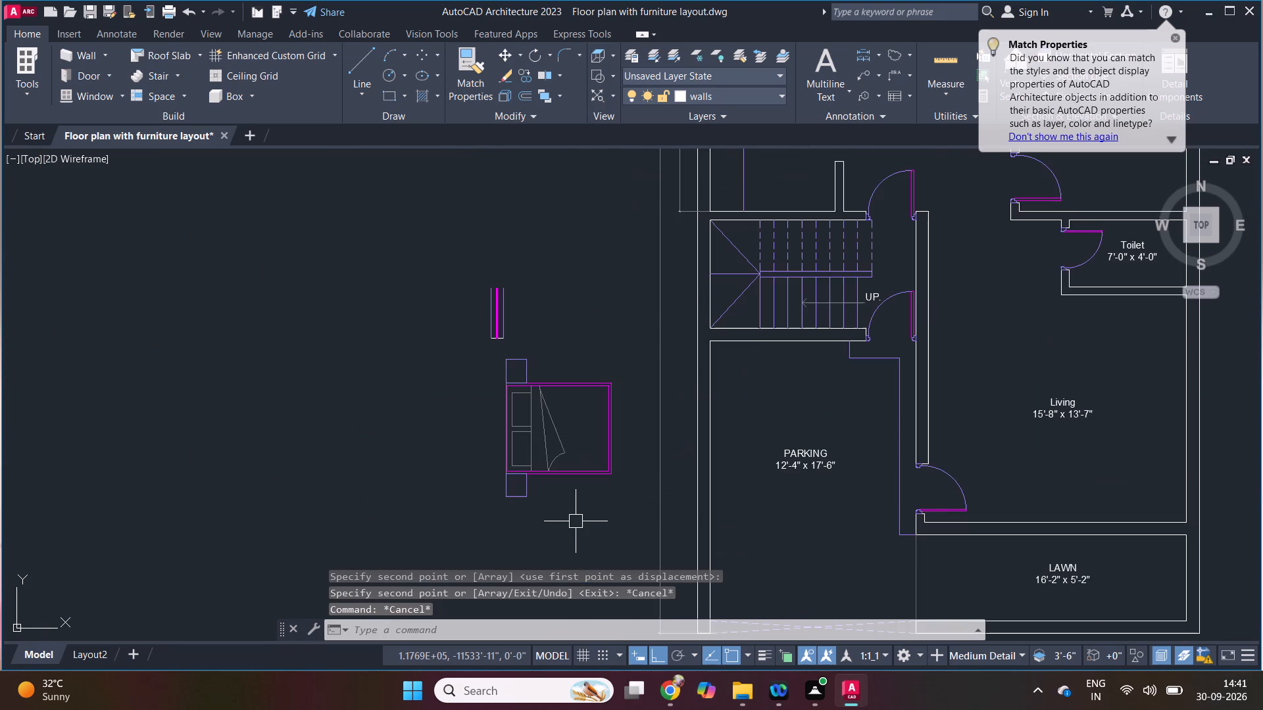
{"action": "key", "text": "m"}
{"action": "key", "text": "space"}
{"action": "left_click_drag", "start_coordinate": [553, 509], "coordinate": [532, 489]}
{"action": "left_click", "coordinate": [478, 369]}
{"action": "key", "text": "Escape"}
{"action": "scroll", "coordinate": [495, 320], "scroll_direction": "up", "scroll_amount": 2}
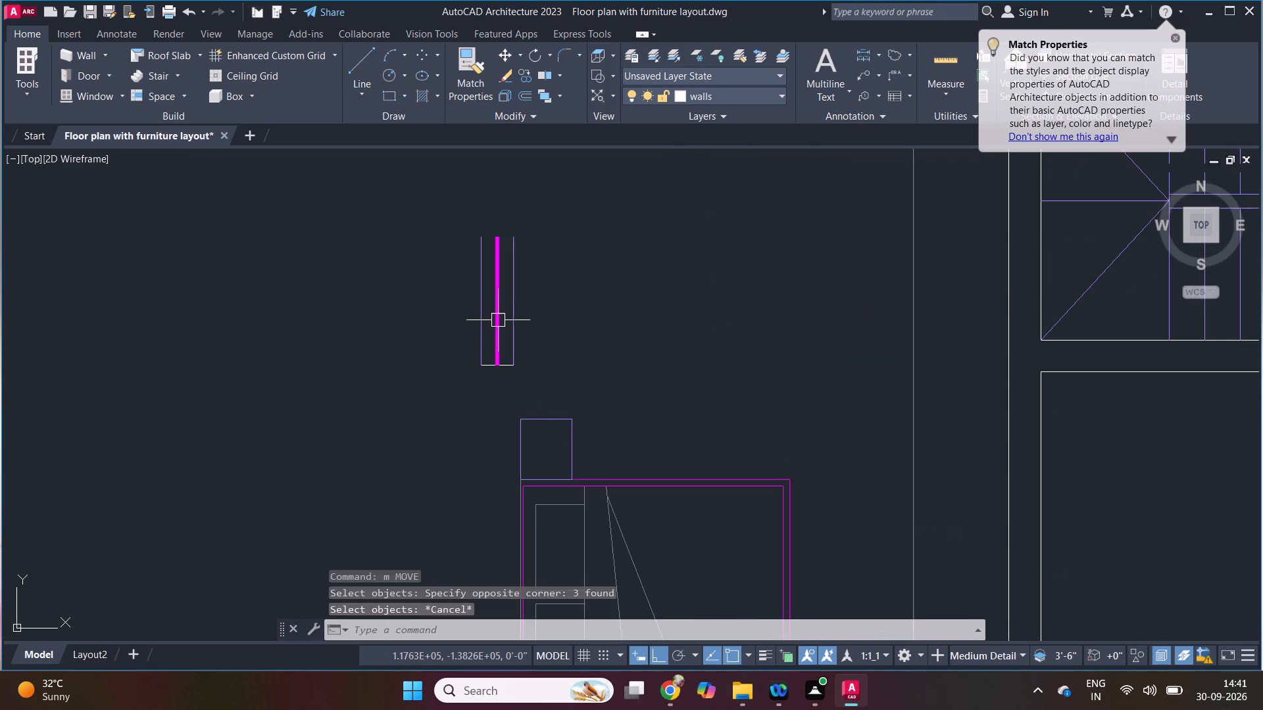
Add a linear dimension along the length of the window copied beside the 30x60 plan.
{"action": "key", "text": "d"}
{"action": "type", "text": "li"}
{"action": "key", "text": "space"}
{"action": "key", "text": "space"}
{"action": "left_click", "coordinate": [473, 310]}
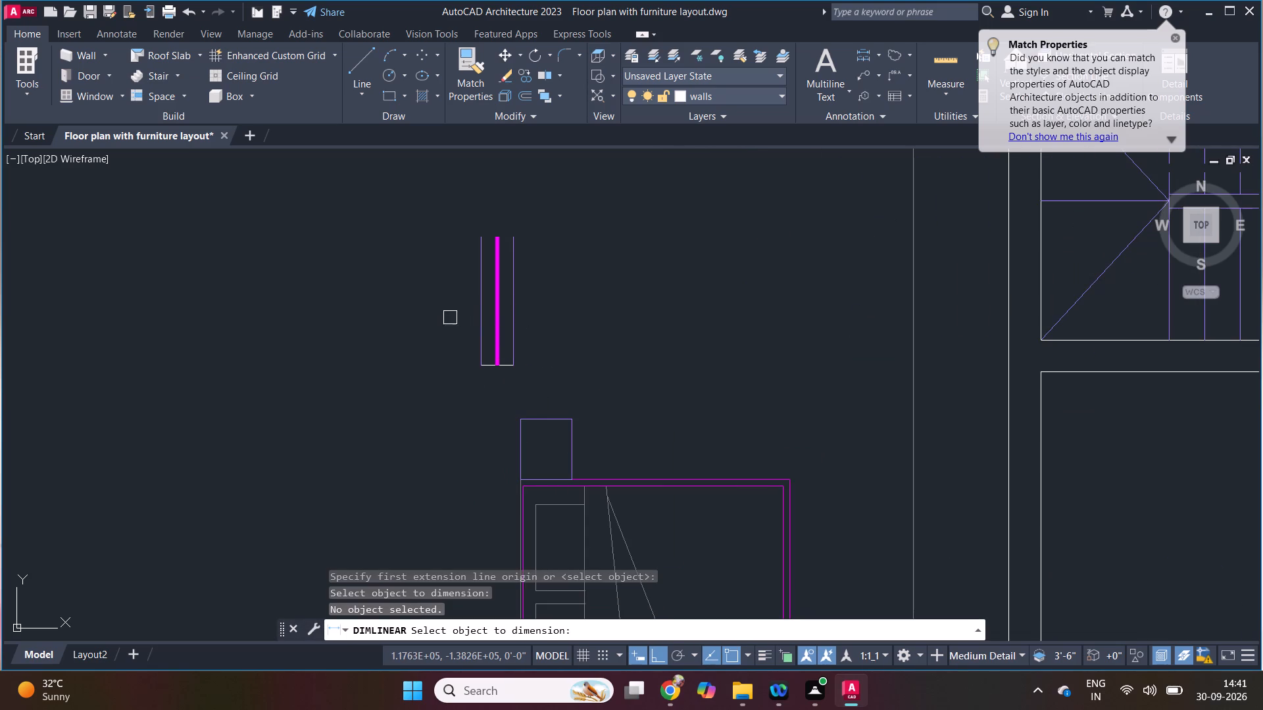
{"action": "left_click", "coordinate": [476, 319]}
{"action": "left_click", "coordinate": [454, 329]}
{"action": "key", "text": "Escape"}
Stretch the open north end of the copied window outward by 2".
{"action": "key", "text": "s"}
{"action": "key", "text": "space"}
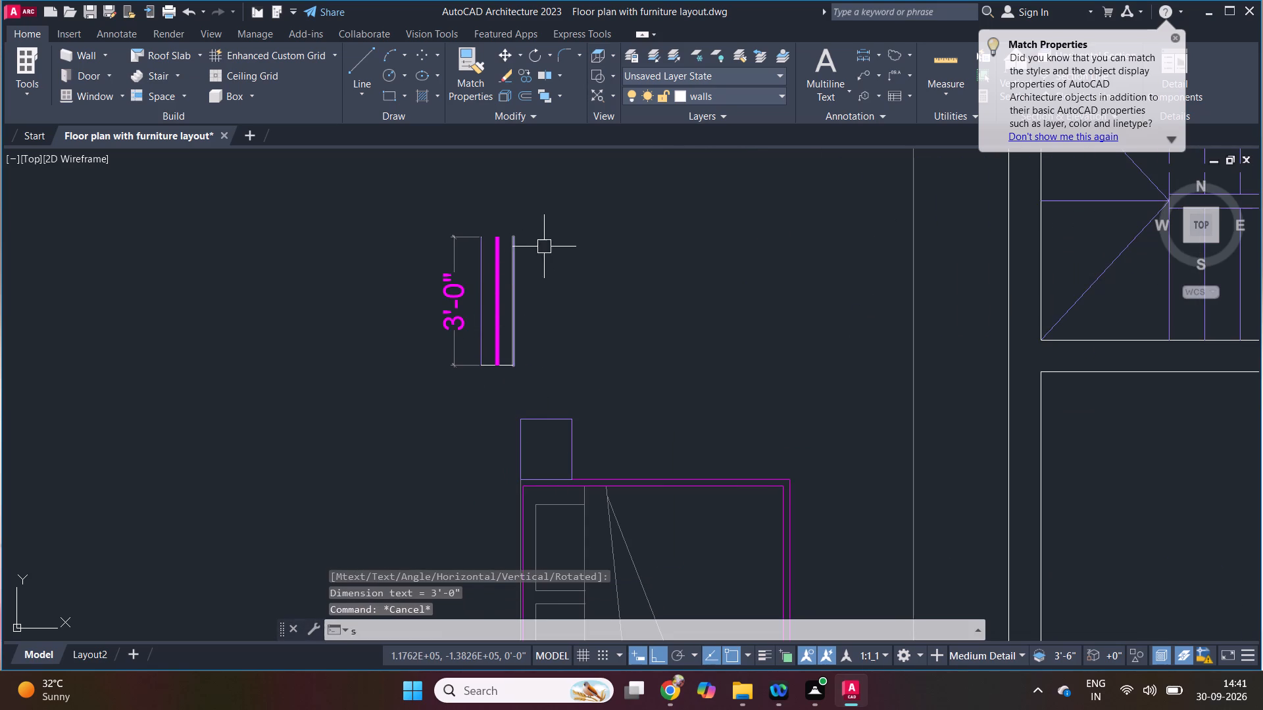
{"action": "left_click_drag", "start_coordinate": [552, 225], "coordinate": [537, 226]}
{"action": "left_click", "coordinate": [371, 268]}
{"action": "key", "text": "space"}
{"action": "left_click_drag", "start_coordinate": [362, 300], "coordinate": [363, 294]}
{"action": "type", "text": "2"}
{"action": "key", "text": "space"}
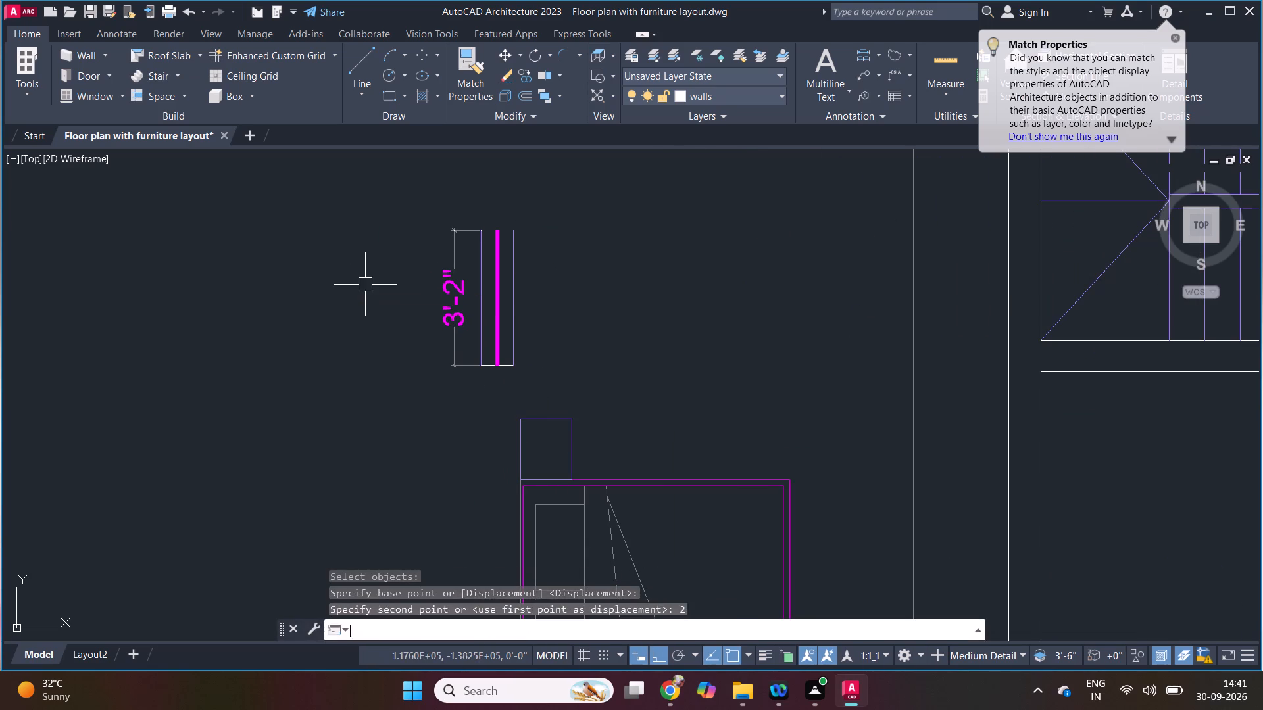
Stretch the copied window's open north end outward by a further 10".
{"action": "key", "text": "Escape"}
{"action": "key", "text": "s"}
{"action": "key", "text": "space"}
{"action": "left_click_drag", "start_coordinate": [554, 209], "coordinate": [536, 219]}
{"action": "left_click", "coordinate": [361, 269]}
{"action": "key", "text": "space"}
{"action": "left_click", "coordinate": [359, 316]}
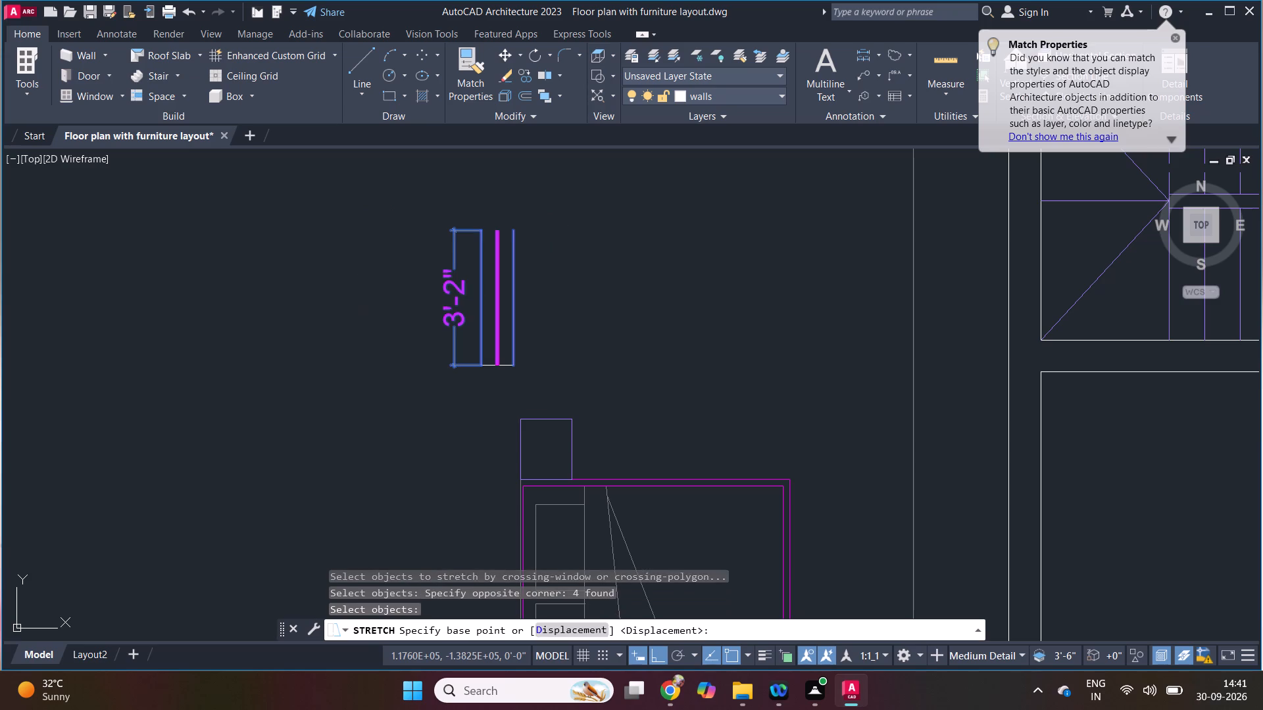
{"action": "type", "text": "10"}
{"action": "key", "text": "Return"}
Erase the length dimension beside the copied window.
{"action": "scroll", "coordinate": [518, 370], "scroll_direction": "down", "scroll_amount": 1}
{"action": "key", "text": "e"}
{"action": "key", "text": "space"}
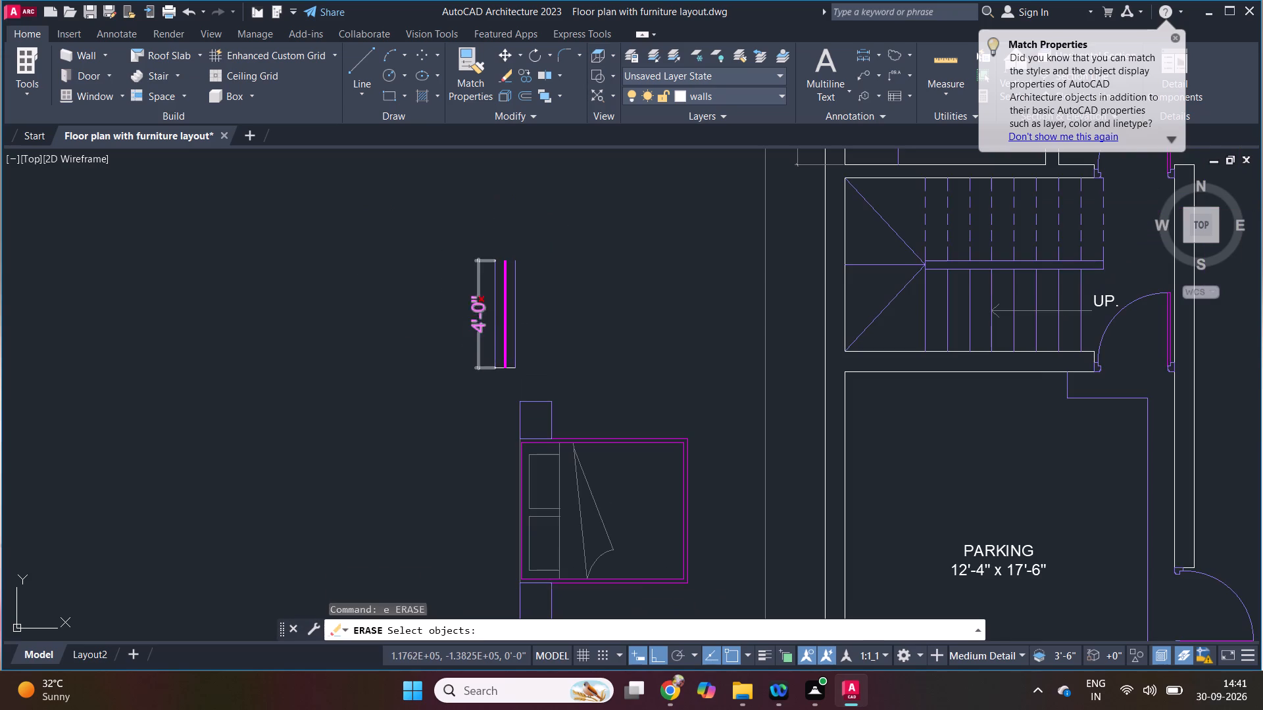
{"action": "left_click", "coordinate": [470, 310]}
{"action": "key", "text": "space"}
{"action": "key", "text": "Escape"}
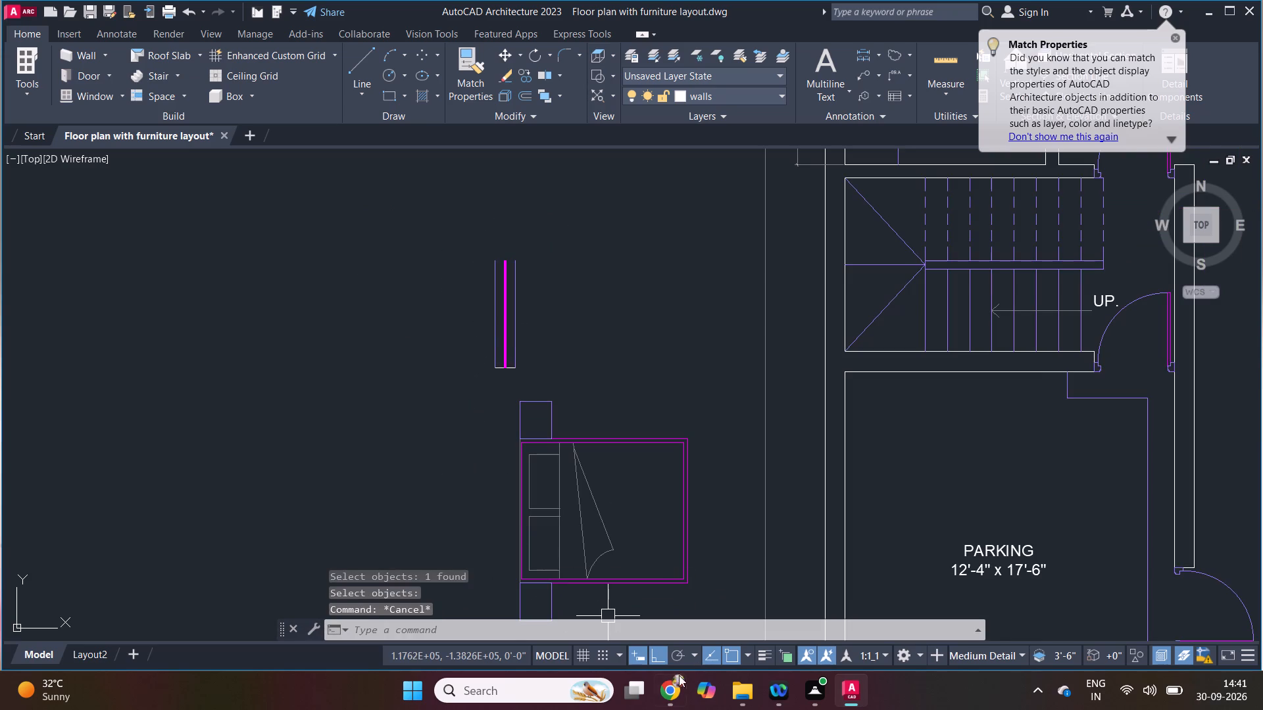
Mirror the window's south closing line about its midpoint to close the open north end, keeping the original.
{"action": "left_click", "coordinate": [666, 691]}
{"action": "left_click", "coordinate": [666, 691]}
{"action": "key", "text": "Escape"}
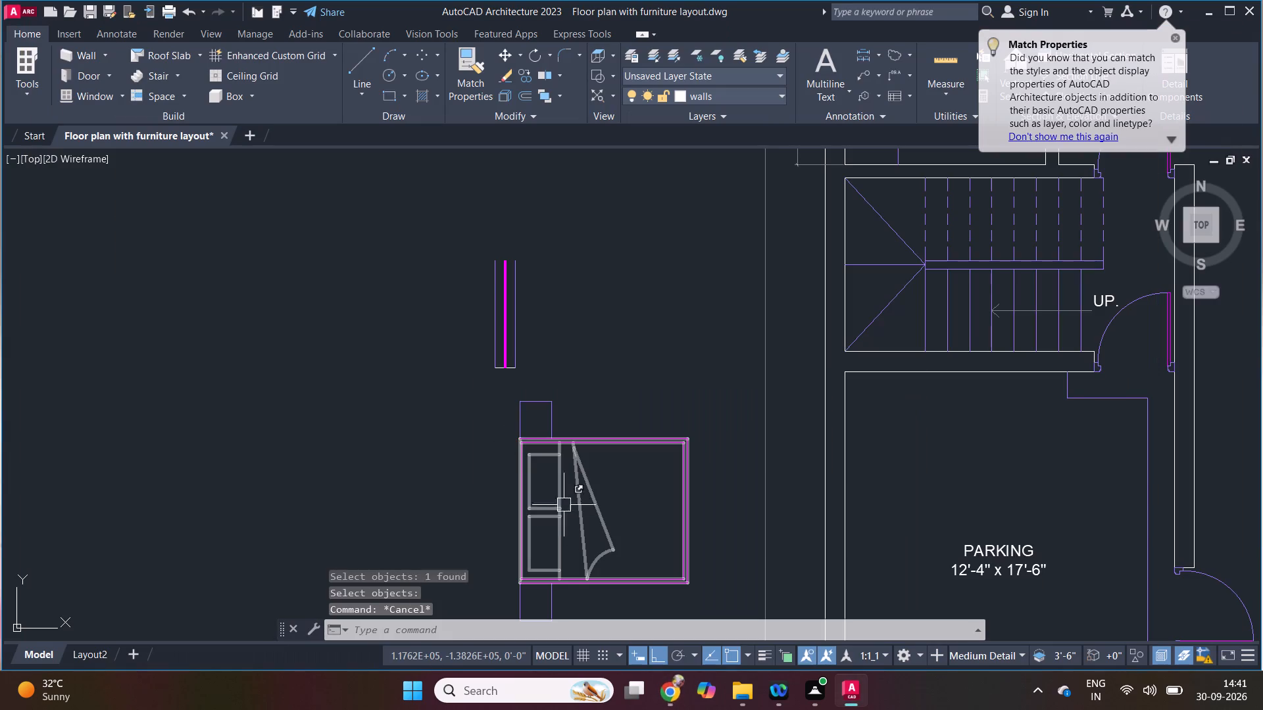
{"action": "key", "text": "m"}
{"action": "key", "text": "i"}
{"action": "key", "text": "space"}
{"action": "left_click_drag", "start_coordinate": [455, 334], "coordinate": [477, 356]}
{"action": "left_click_drag", "start_coordinate": [551, 398], "coordinate": [557, 398]}
{"action": "key", "text": "space"}
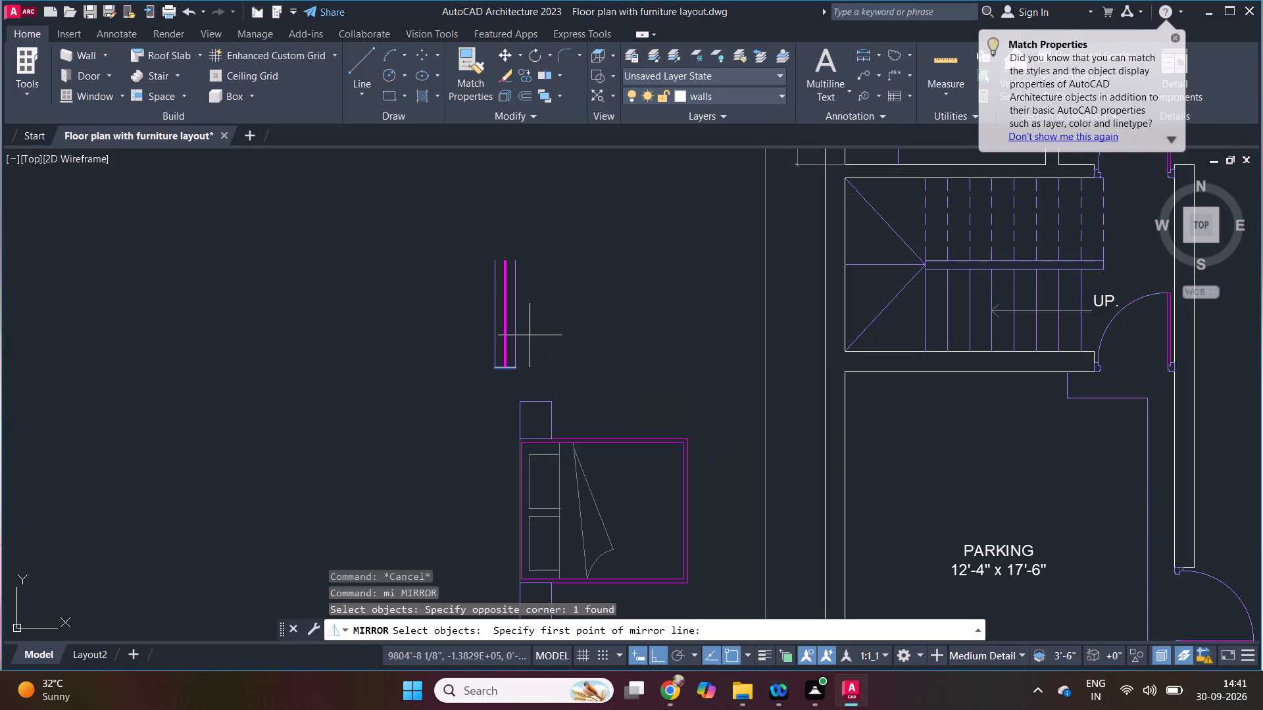
{"action": "left_click_drag", "start_coordinate": [518, 314], "coordinate": [527, 314]}
{"action": "left_click", "coordinate": [554, 314]}
{"action": "key", "text": "space"}
Move the completed window from above the copied bed into the west outer wall of Bed room - 1.
{"action": "scroll", "coordinate": [538, 353], "scroll_direction": "down", "scroll_amount": 1}
{"action": "key", "text": "m"}
{"action": "key", "text": "space"}
{"action": "left_click", "coordinate": [539, 280]}
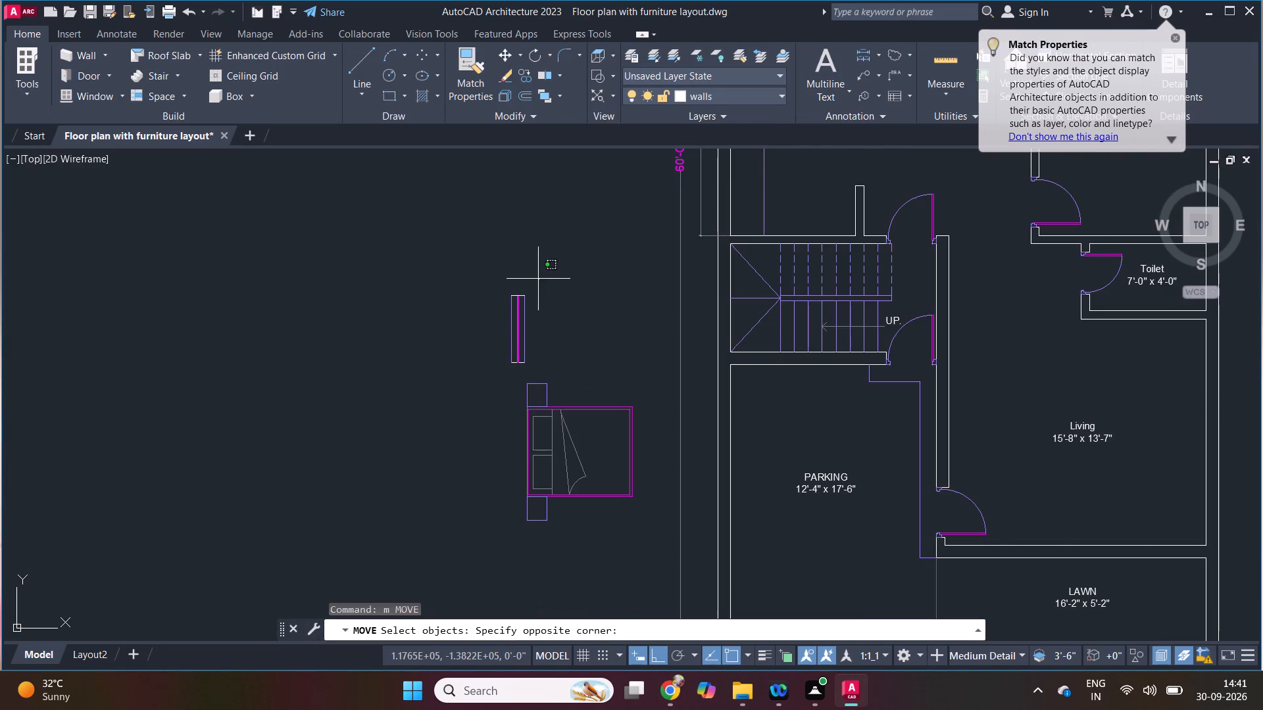
{"action": "scroll", "coordinate": [475, 367], "scroll_direction": "up", "scroll_amount": 1}
{"action": "left_click", "coordinate": [477, 372]}
{"action": "key", "text": "space"}
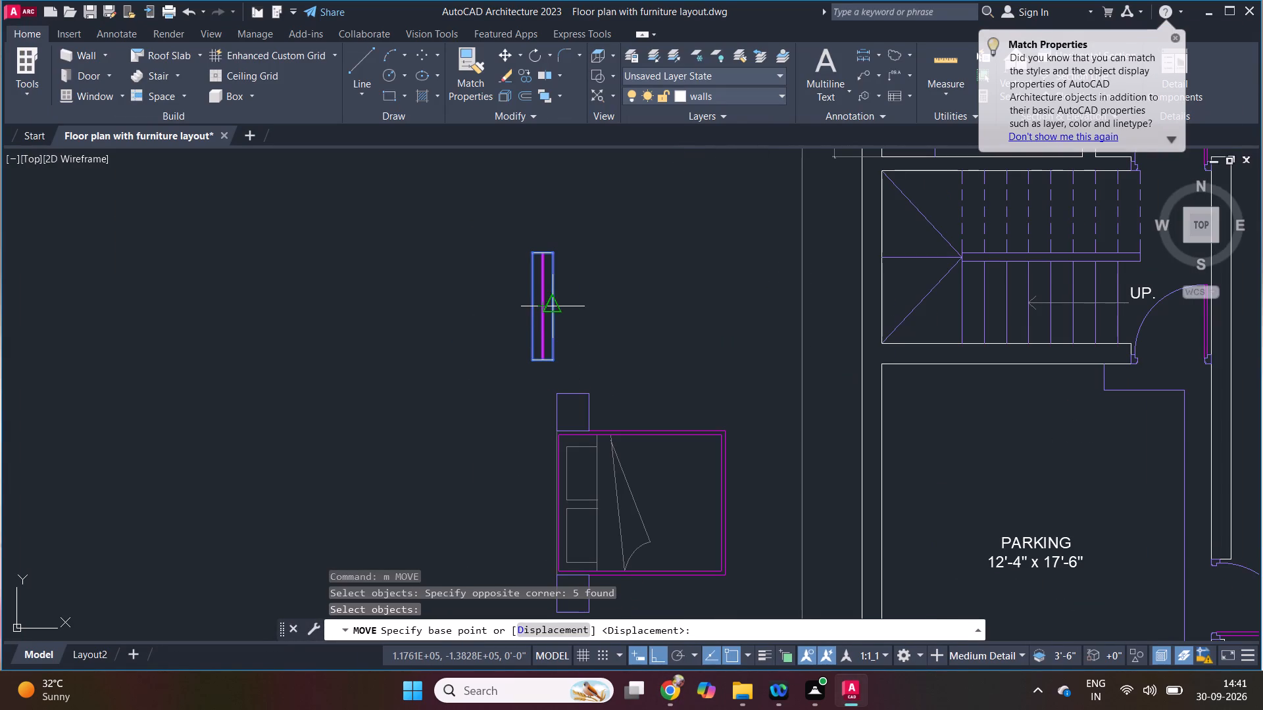
{"action": "left_click", "coordinate": [557, 307]}
{"action": "scroll", "coordinate": [499, 399], "scroll_direction": "down", "scroll_amount": 3}
{"action": "scroll", "coordinate": [603, 201], "scroll_direction": "up", "scroll_amount": 2}
{"action": "left_click", "coordinate": [563, 243]}
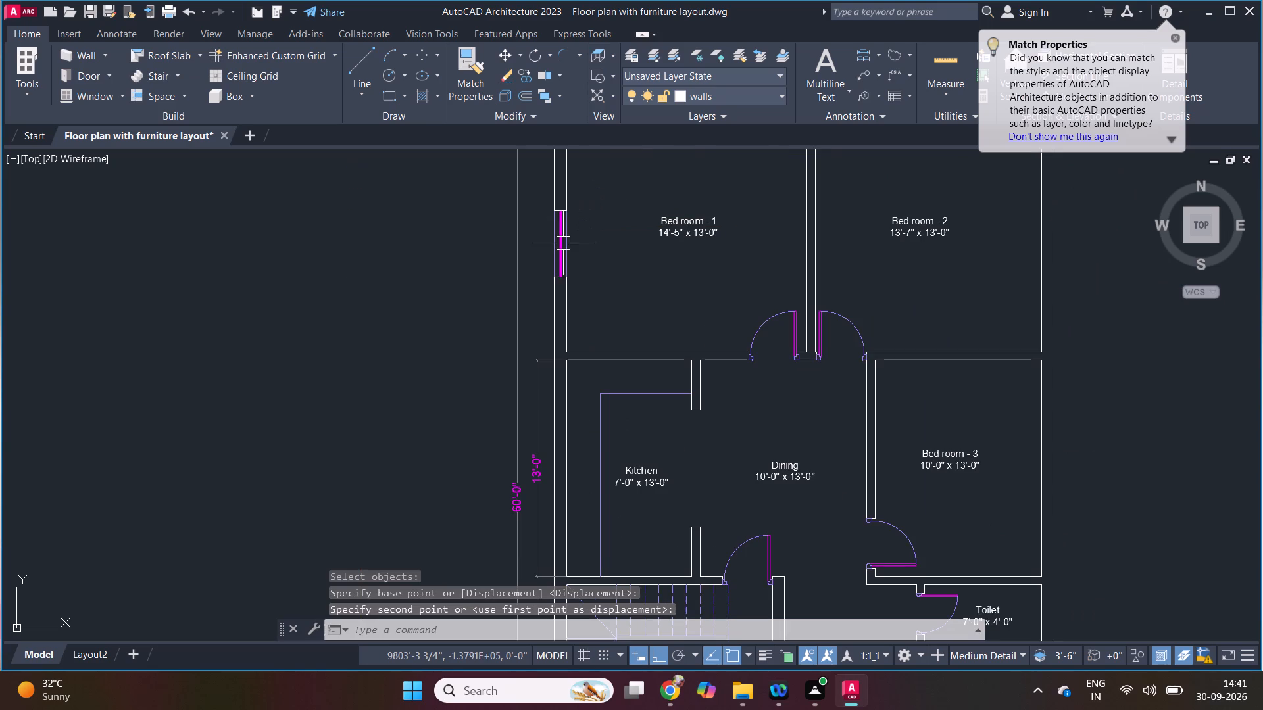
Check the reference PDF and copy the Bed room - 1 window into the east outer wall of Bed room - 2.
{"action": "left_click", "coordinate": [665, 694]}
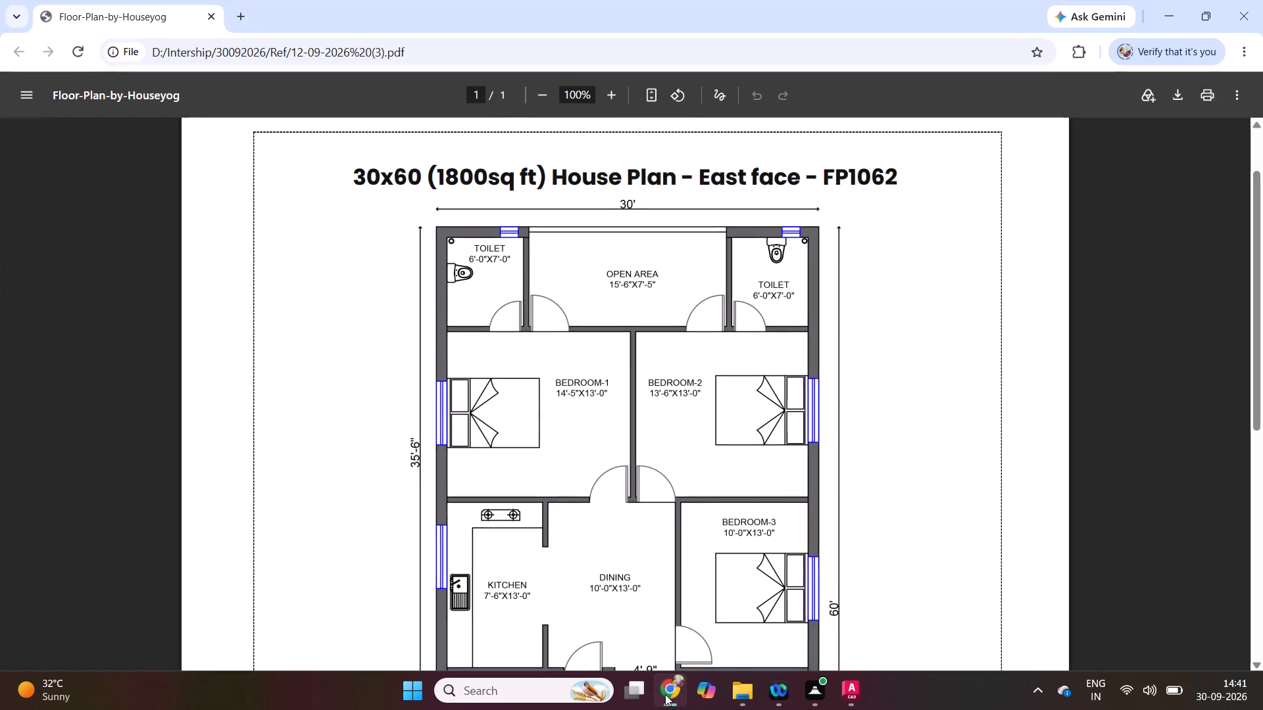
{"action": "left_click", "coordinate": [665, 694]}
{"action": "type", "text": "cp"}
{"action": "key", "text": "space"}
{"action": "scroll", "coordinate": [540, 185], "scroll_direction": "up", "scroll_amount": 1}
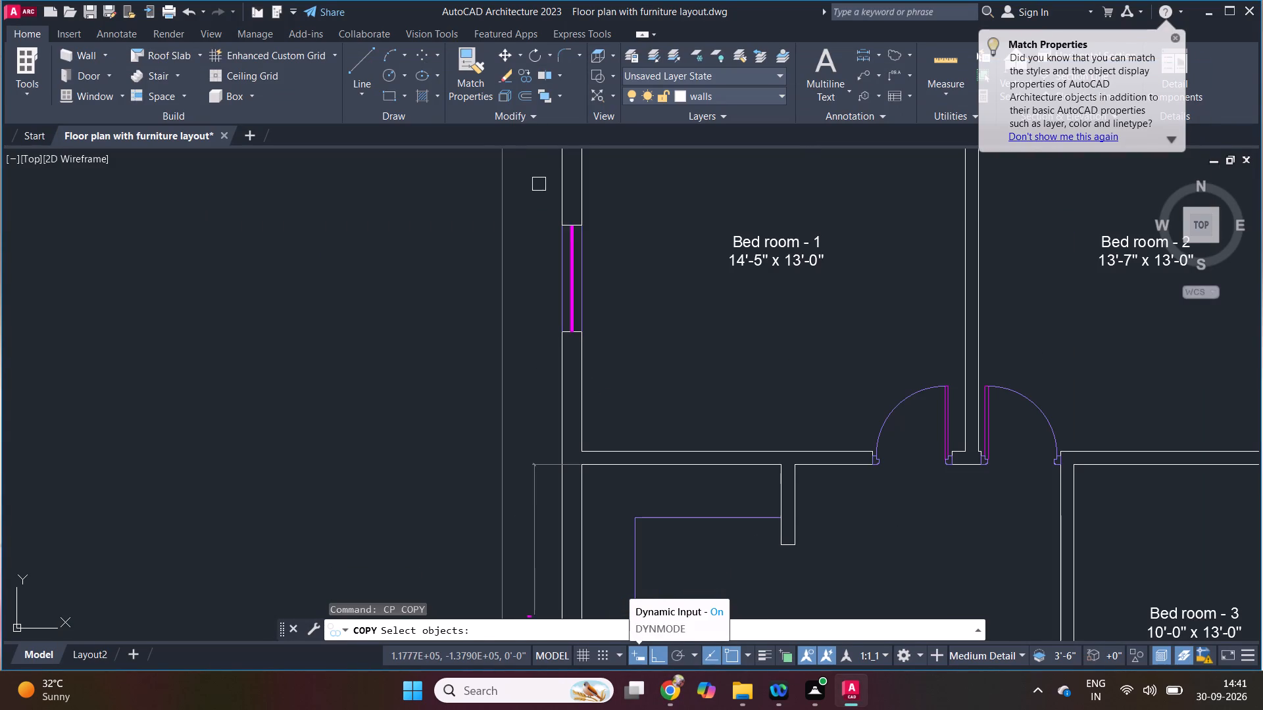
{"action": "left_click_drag", "start_coordinate": [539, 184], "coordinate": [545, 195]}
{"action": "left_click", "coordinate": [638, 389]}
{"action": "key", "text": "space"}
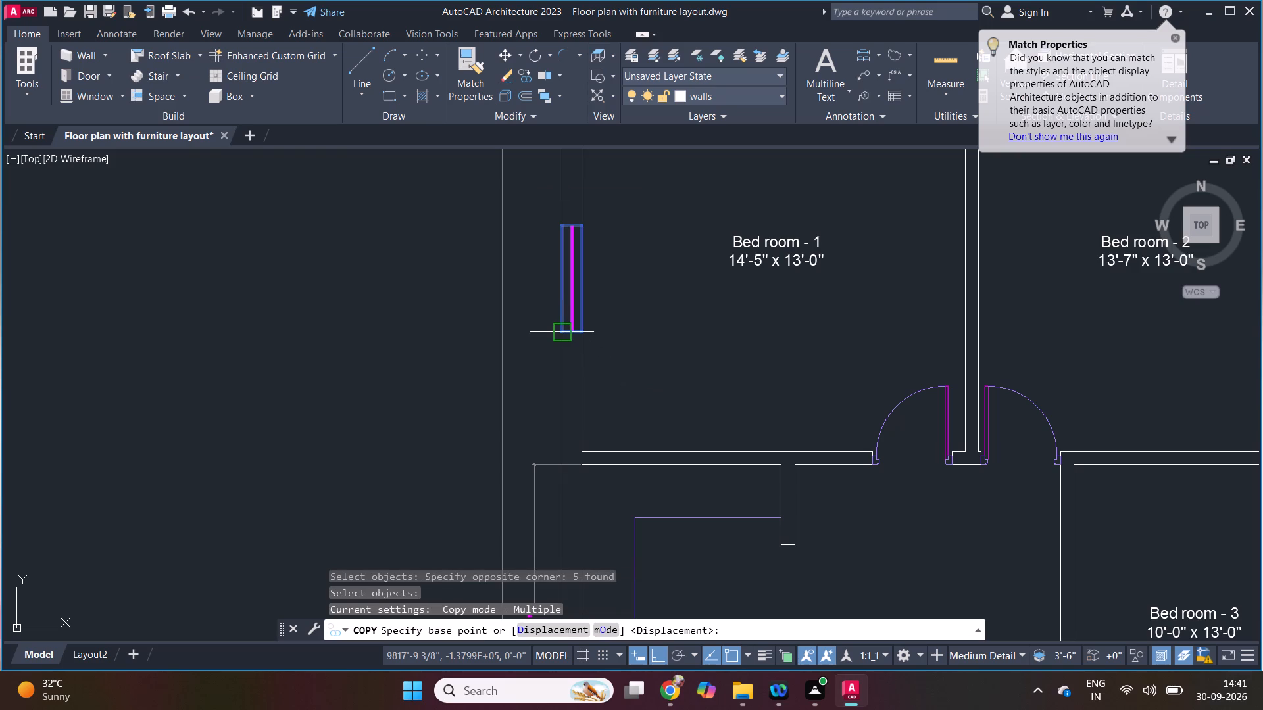
{"action": "left_click", "coordinate": [564, 279]}
{"action": "scroll", "coordinate": [483, 323], "scroll_direction": "down", "scroll_amount": 2}
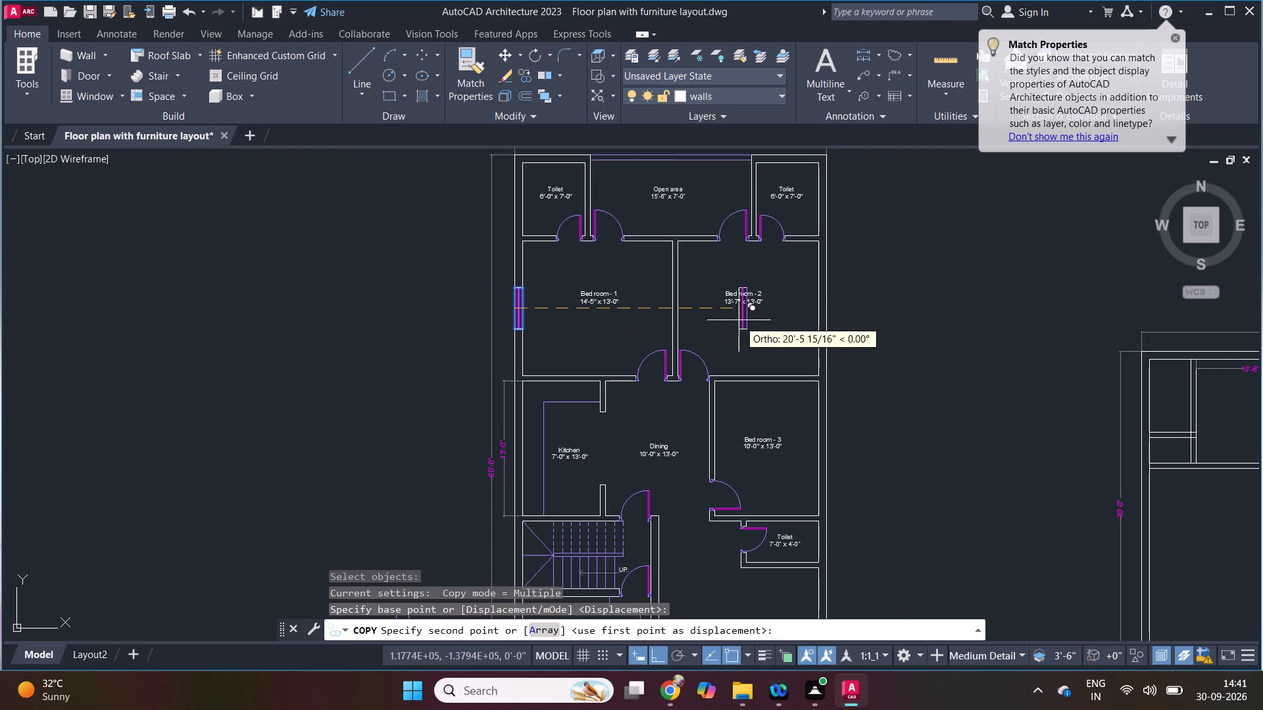
{"action": "scroll", "coordinate": [817, 298], "scroll_direction": "up", "scroll_amount": 3}
{"action": "left_click", "coordinate": [822, 329]}
Check the reference PDF and place another window copy at the middle of Bed room - 3's east wall.
{"action": "scroll", "coordinate": [765, 425], "scroll_direction": "down", "scroll_amount": 6}
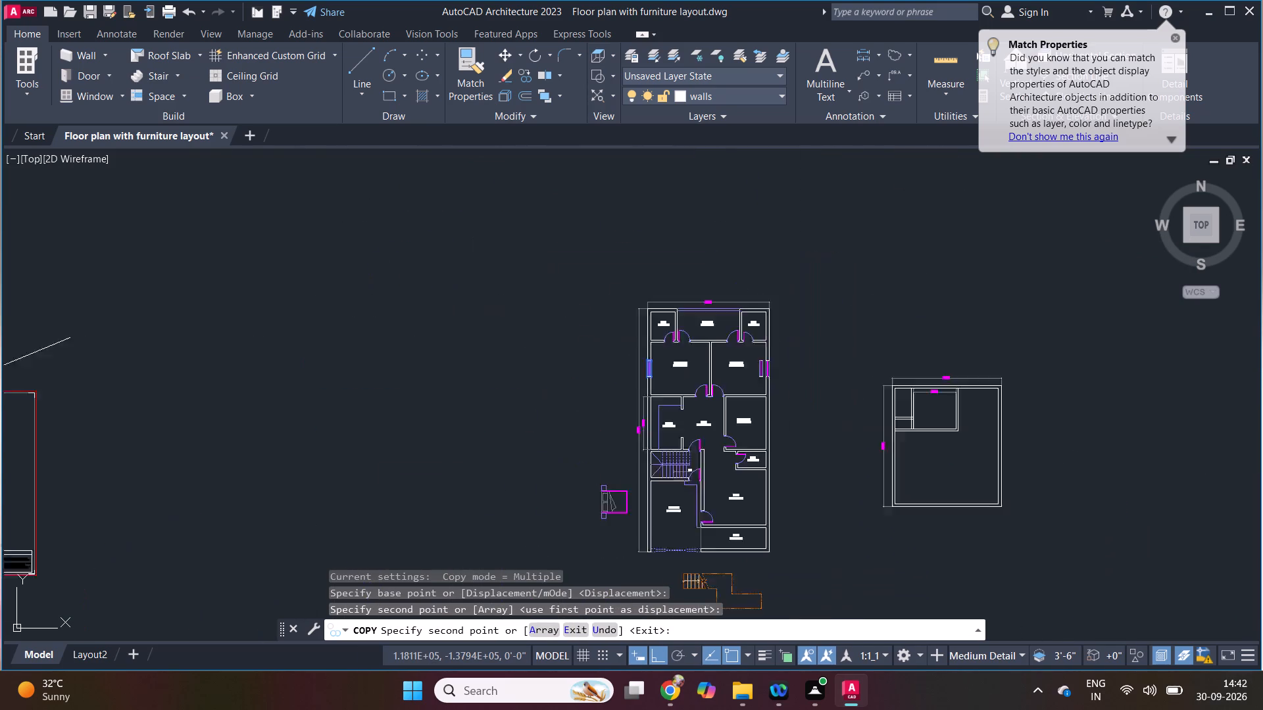
{"action": "left_click", "coordinate": [670, 695]}
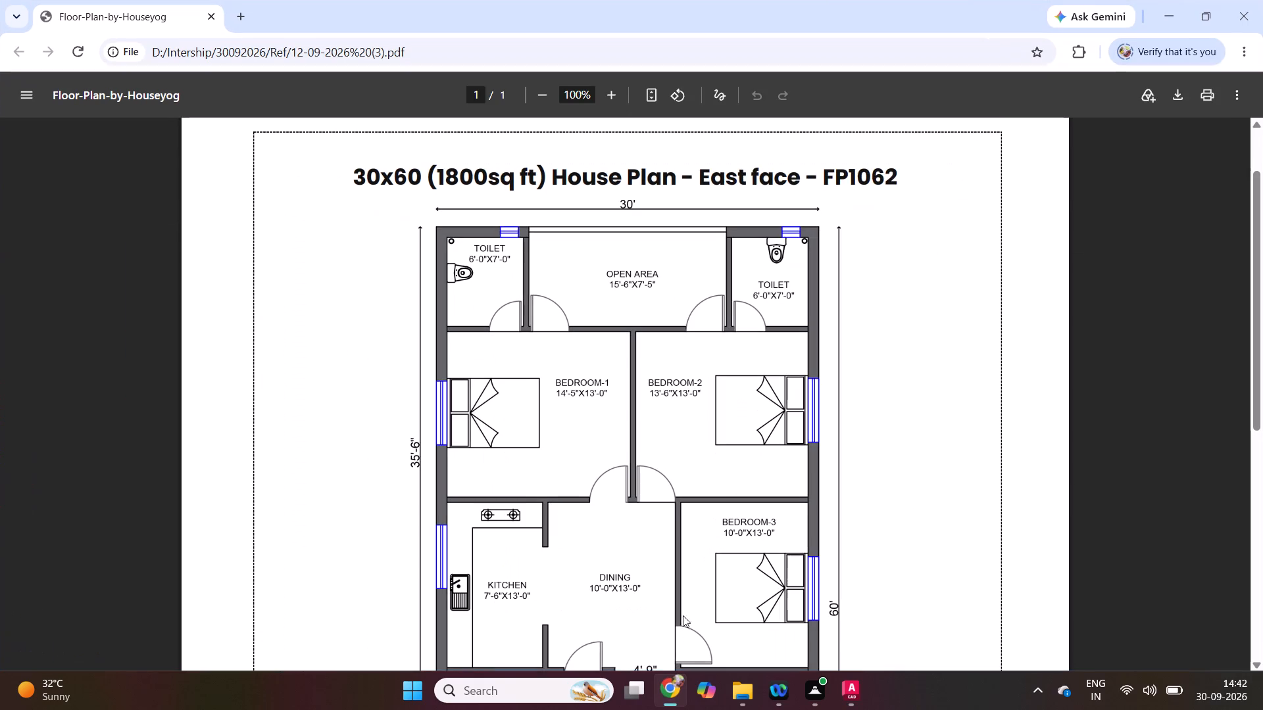
{"action": "scroll", "coordinate": [694, 532], "scroll_direction": "down", "scroll_amount": 2}
{"action": "left_click", "coordinate": [678, 687]}
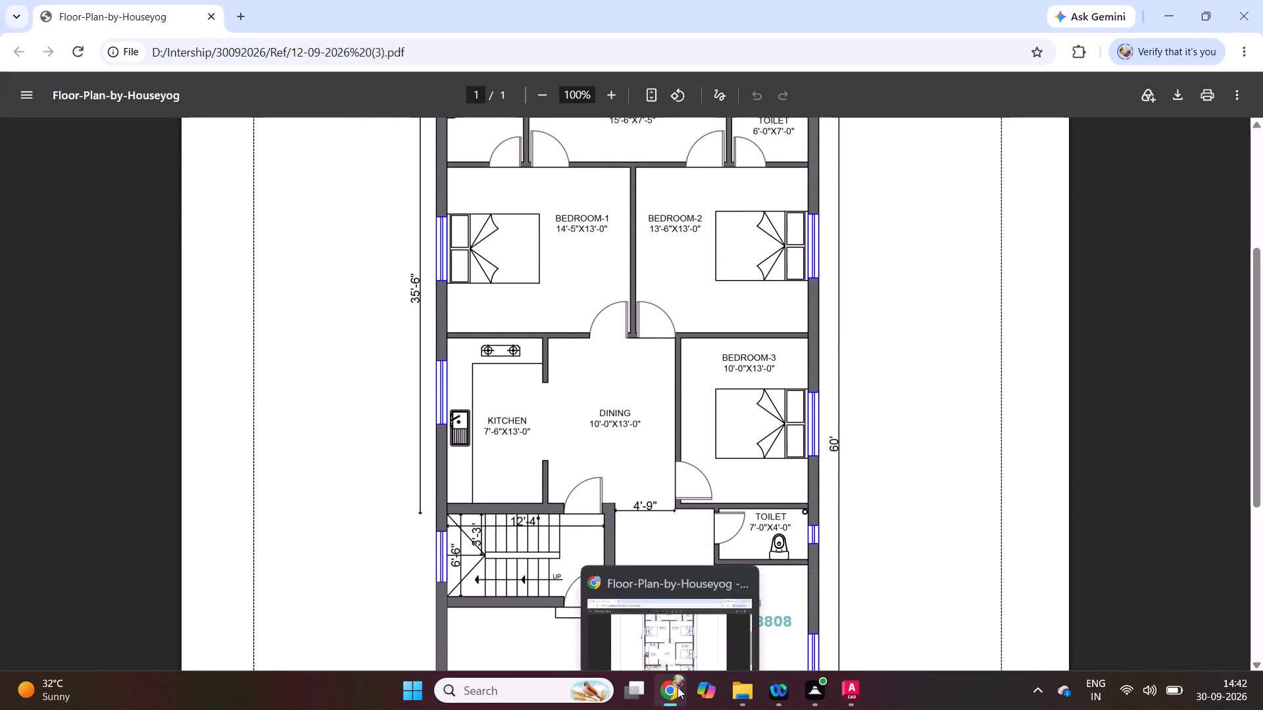
{"action": "scroll", "coordinate": [763, 386], "scroll_direction": "up", "scroll_amount": 4}
{"action": "scroll", "coordinate": [760, 447], "scroll_direction": "up", "scroll_amount": 1}
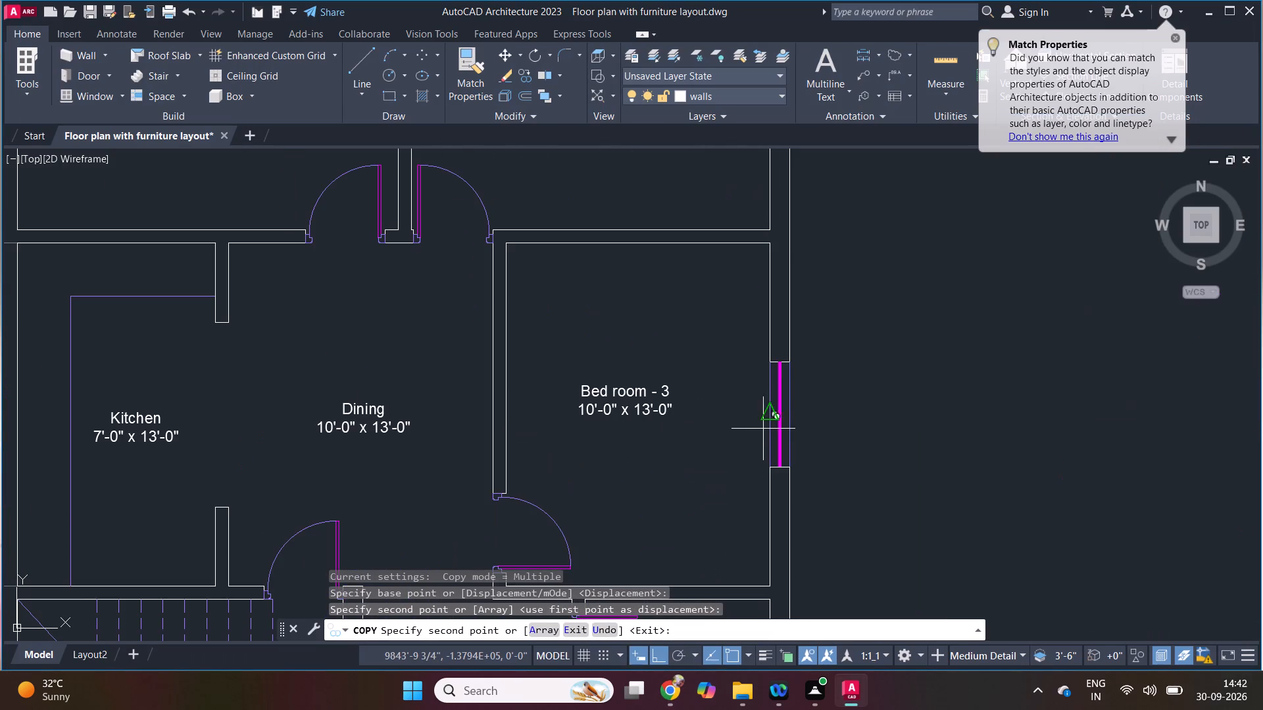
{"action": "left_click", "coordinate": [770, 419]}
Check the lower part of the reference PDF and place a window copy in the Living room's east wall.
{"action": "scroll", "coordinate": [722, 353], "scroll_direction": "down", "scroll_amount": 1}
{"action": "scroll", "coordinate": [718, 348], "scroll_direction": "up", "scroll_amount": 1}
{"action": "scroll", "coordinate": [714, 345], "scroll_direction": "down", "scroll_amount": 2}
{"action": "scroll", "coordinate": [681, 408], "scroll_direction": "down", "scroll_amount": 2}
{"action": "scroll", "coordinate": [680, 494], "scroll_direction": "up", "scroll_amount": 1}
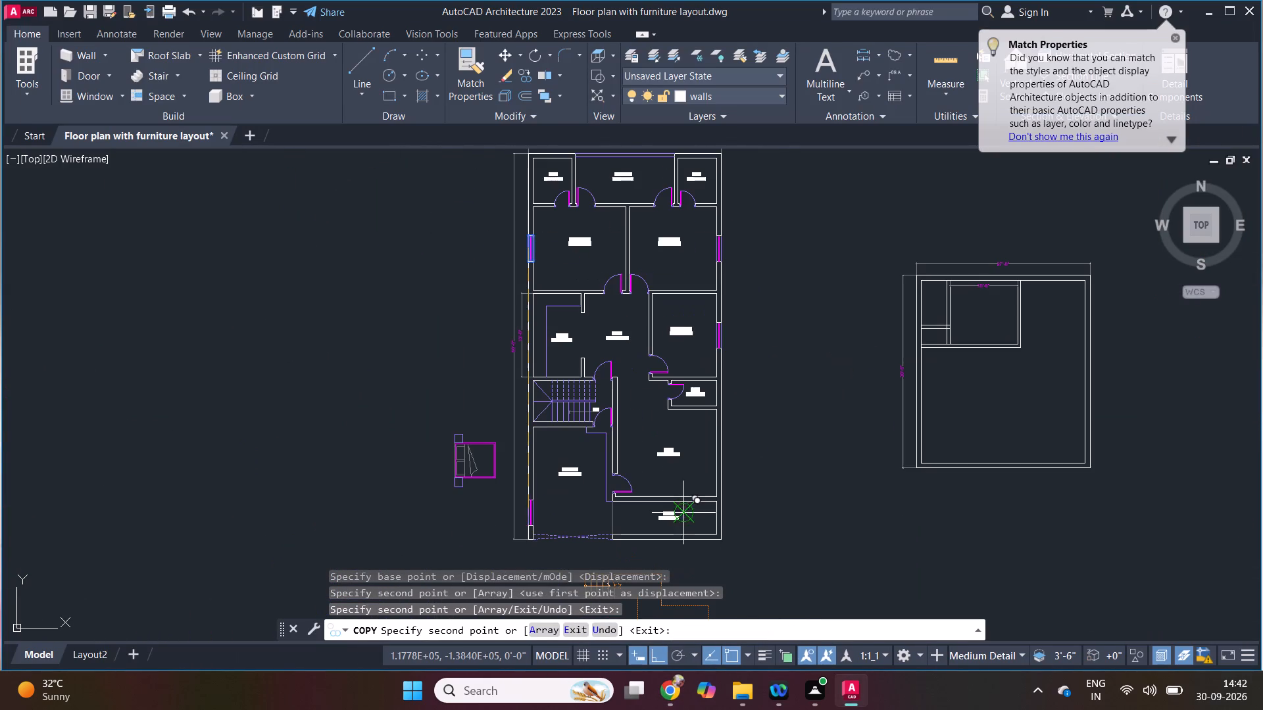
{"action": "left_click", "coordinate": [670, 691]}
{"action": "scroll", "coordinate": [753, 543], "scroll_direction": "down", "scroll_amount": 2}
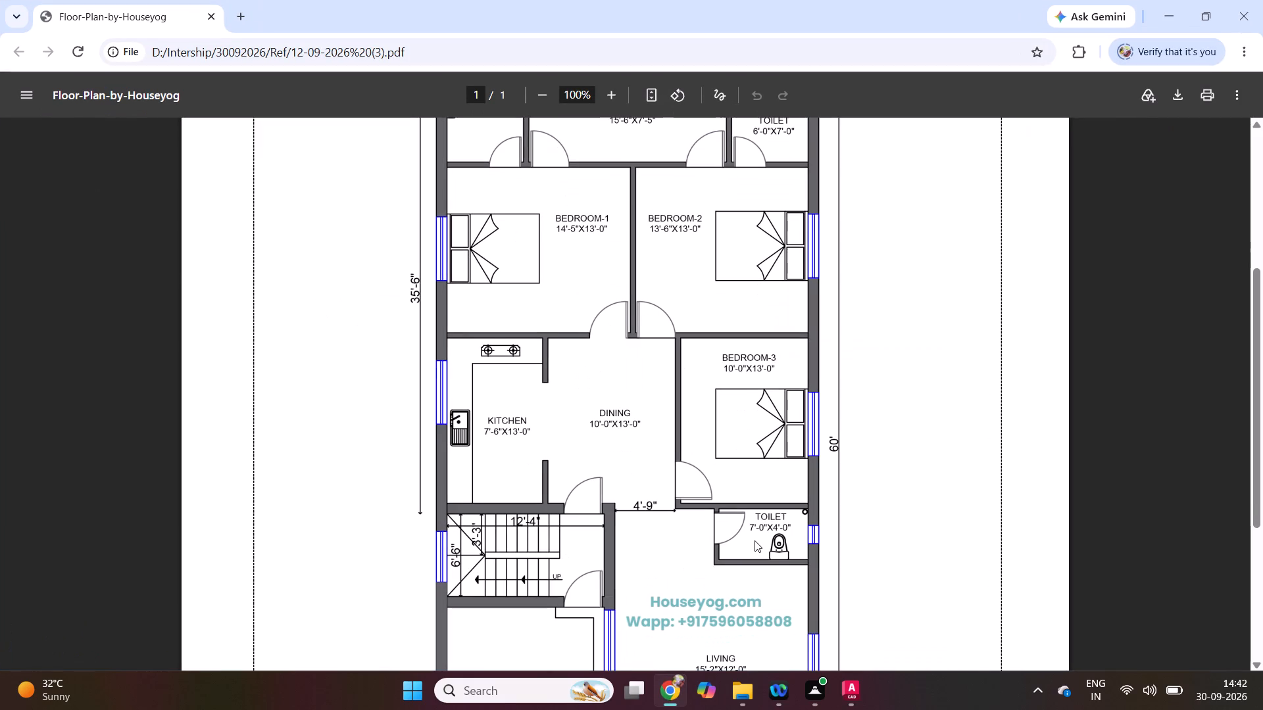
{"action": "scroll", "coordinate": [755, 540], "scroll_direction": "down", "scroll_amount": 2}
{"action": "left_click", "coordinate": [672, 690]}
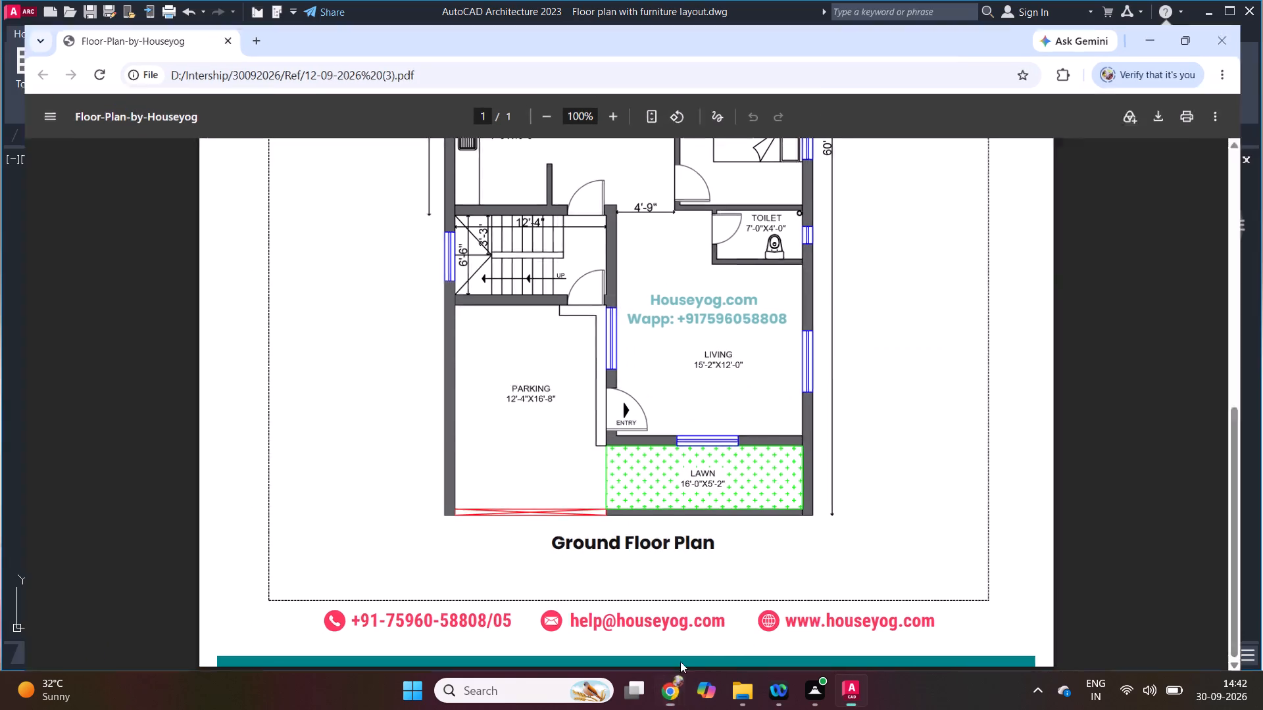
{"action": "scroll", "coordinate": [724, 498], "scroll_direction": "up", "scroll_amount": 3}
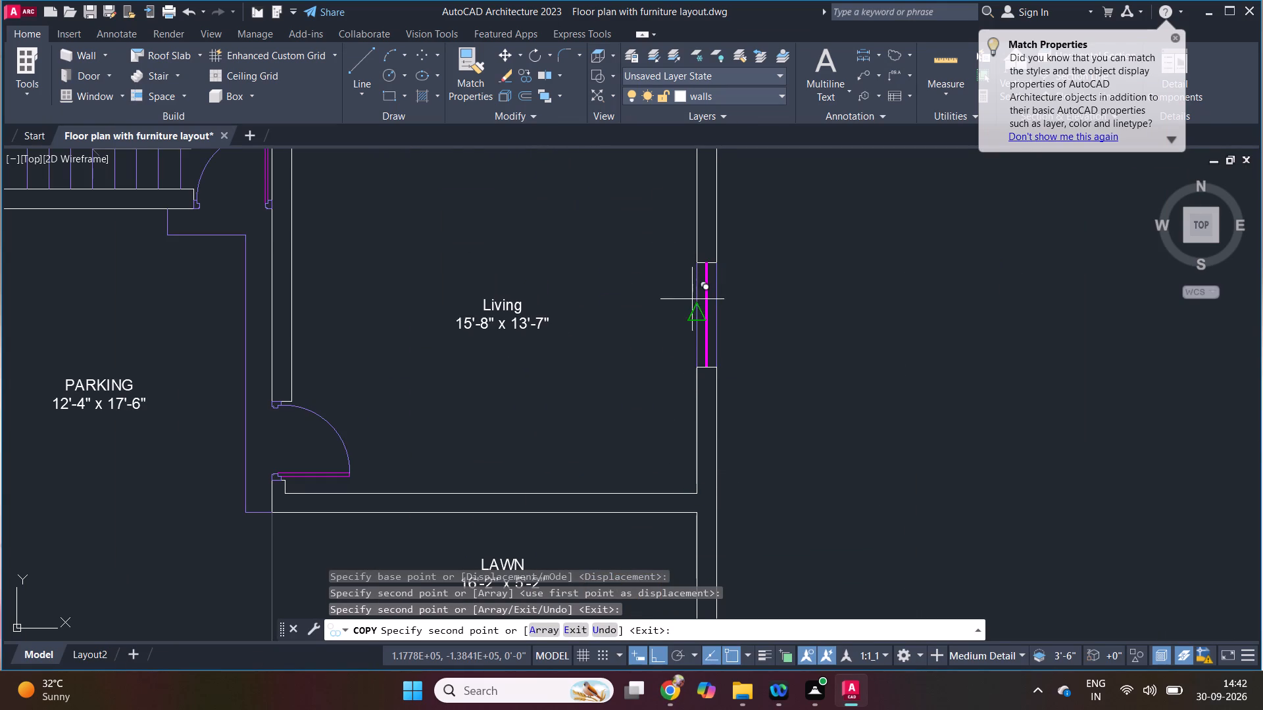
{"action": "left_click", "coordinate": [692, 317]}
Check the reference PDF and place a window copy in the wall along the Living room's west side, beside the staircase door.
{"action": "scroll", "coordinate": [692, 322], "scroll_direction": "down", "scroll_amount": 3}
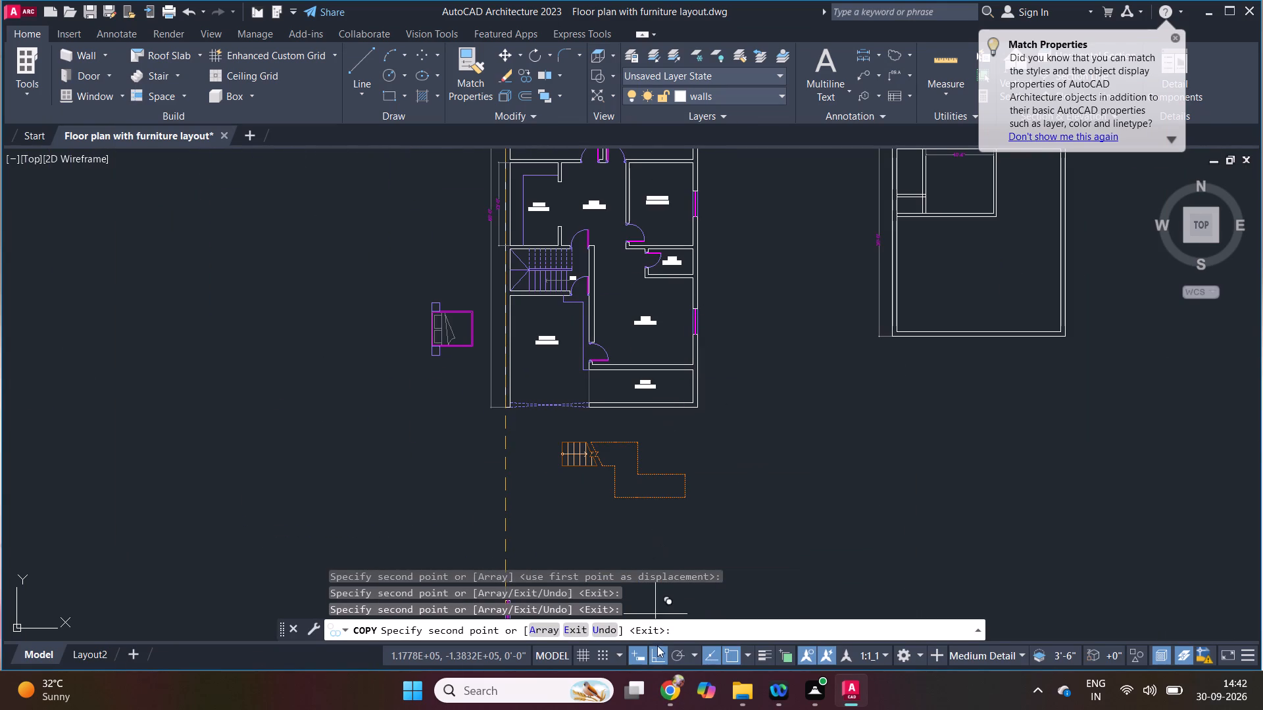
{"action": "left_click", "coordinate": [672, 697]}
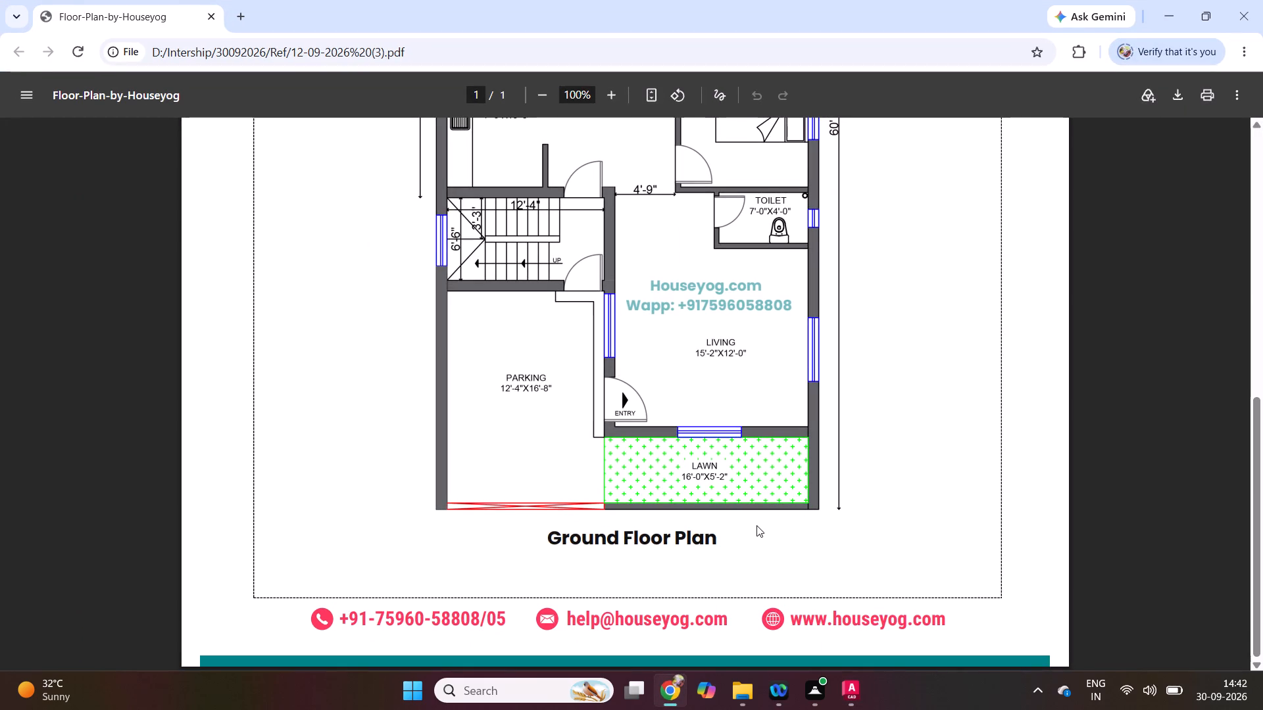
{"action": "scroll", "coordinate": [756, 525], "scroll_direction": "up", "scroll_amount": 1}
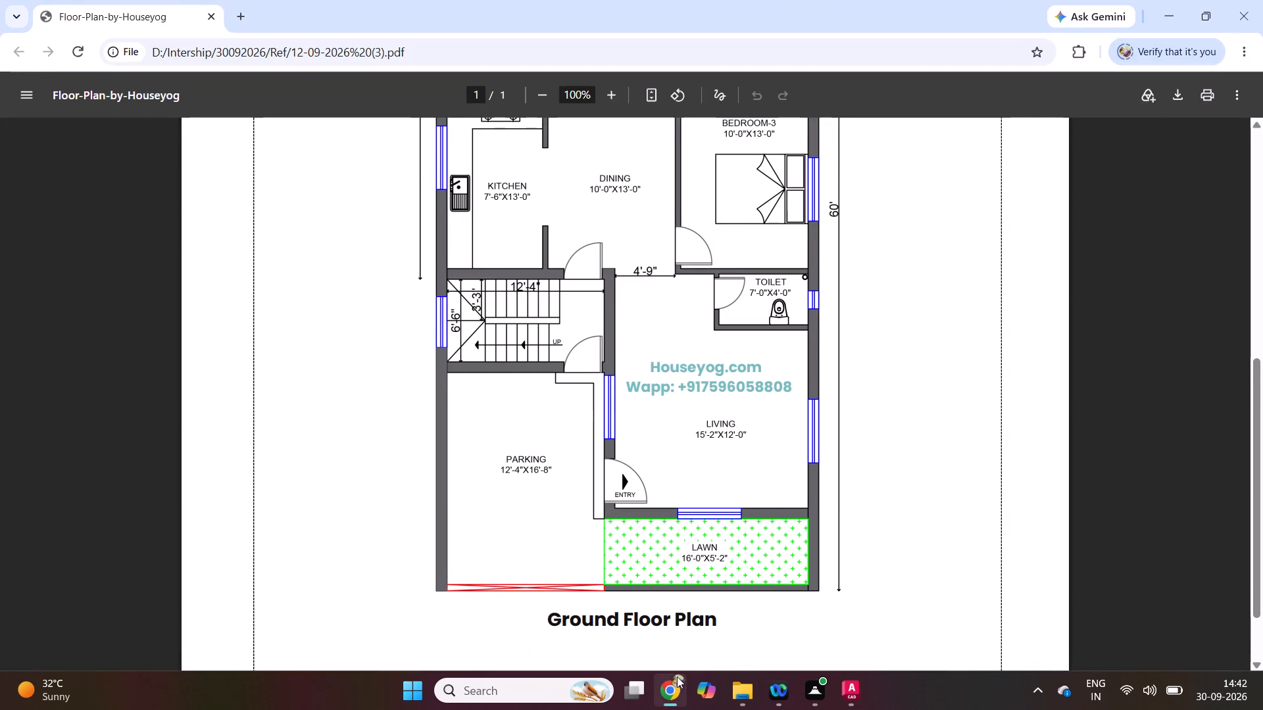
{"action": "left_click", "coordinate": [666, 693]}
{"action": "scroll", "coordinate": [584, 330], "scroll_direction": "up", "scroll_amount": 3}
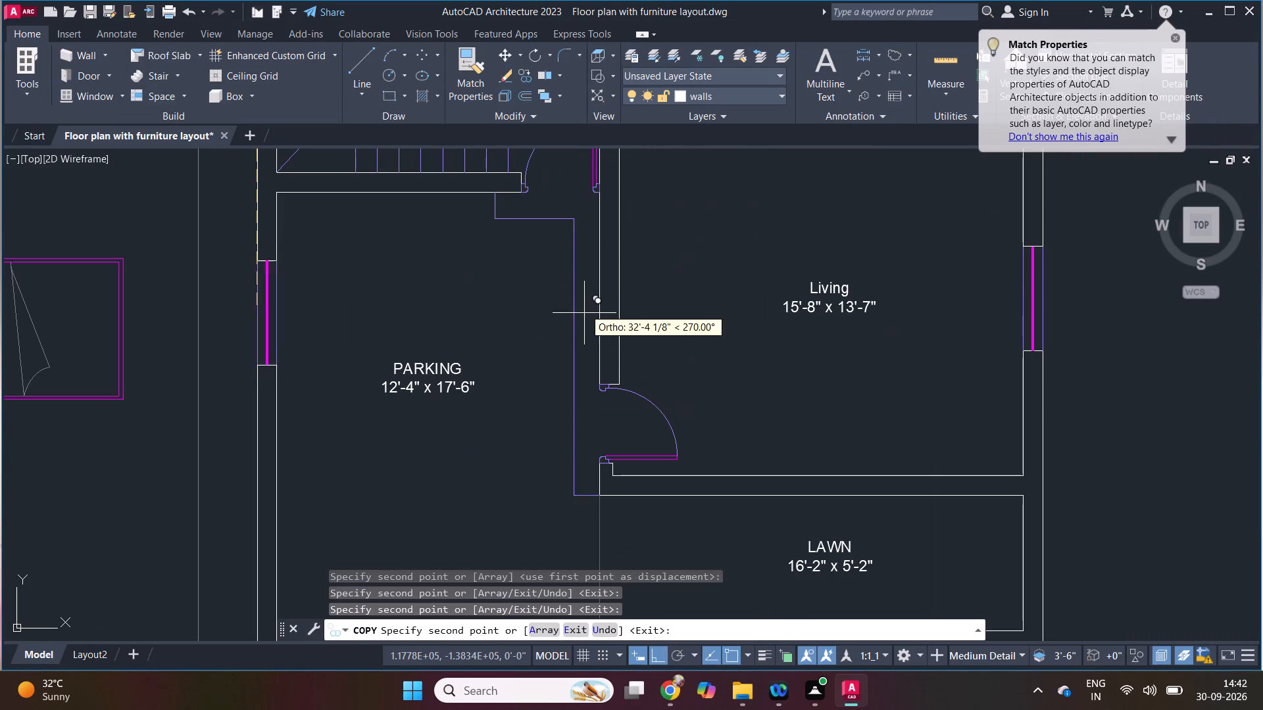
{"action": "left_click", "coordinate": [594, 256]}
{"action": "key", "text": "Escape"}
{"action": "scroll", "coordinate": [595, 398], "scroll_direction": "down", "scroll_amount": 2}
{"action": "key", "text": "Escape"}
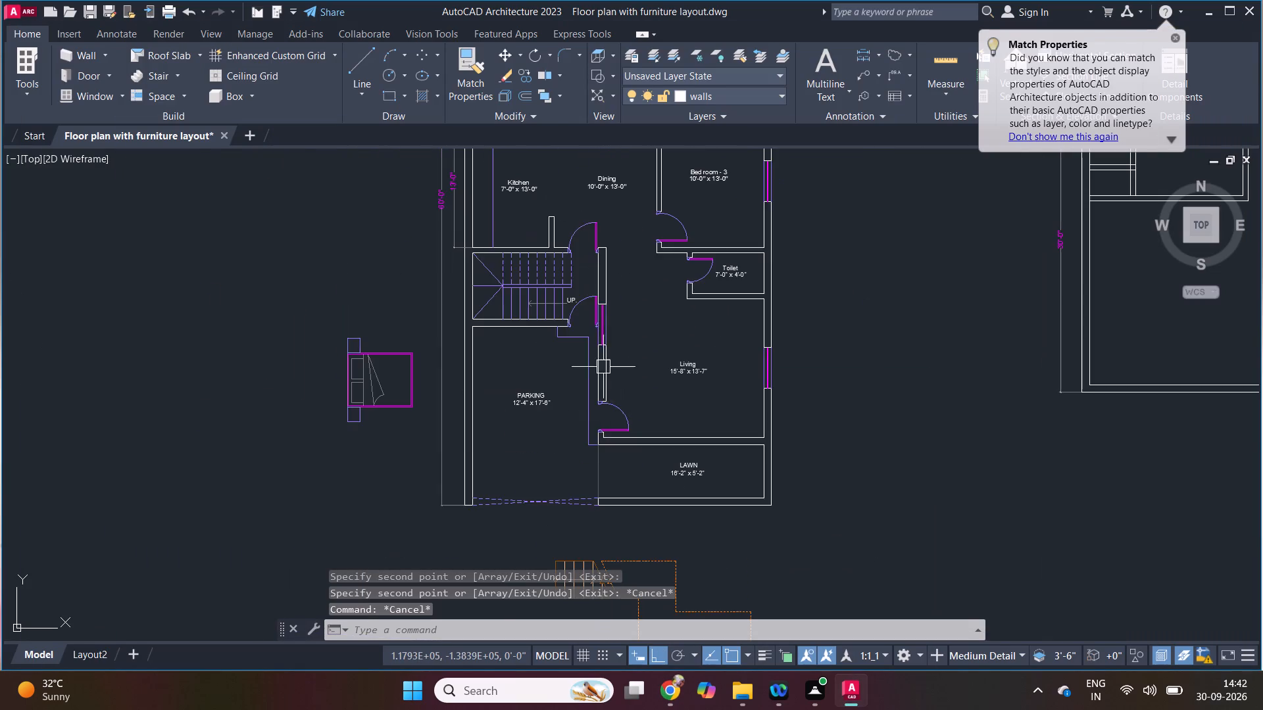
Move that window south along the wall so it sits between Parking and Living, clear of the staircase door.
{"action": "scroll", "coordinate": [602, 296], "scroll_direction": "up", "scroll_amount": 3}
{"action": "key", "text": "m"}
{"action": "key", "text": "space"}
{"action": "left_click_drag", "start_coordinate": [571, 261], "coordinate": [578, 274]}
{"action": "left_click_drag", "start_coordinate": [668, 542], "coordinate": [668, 542]}
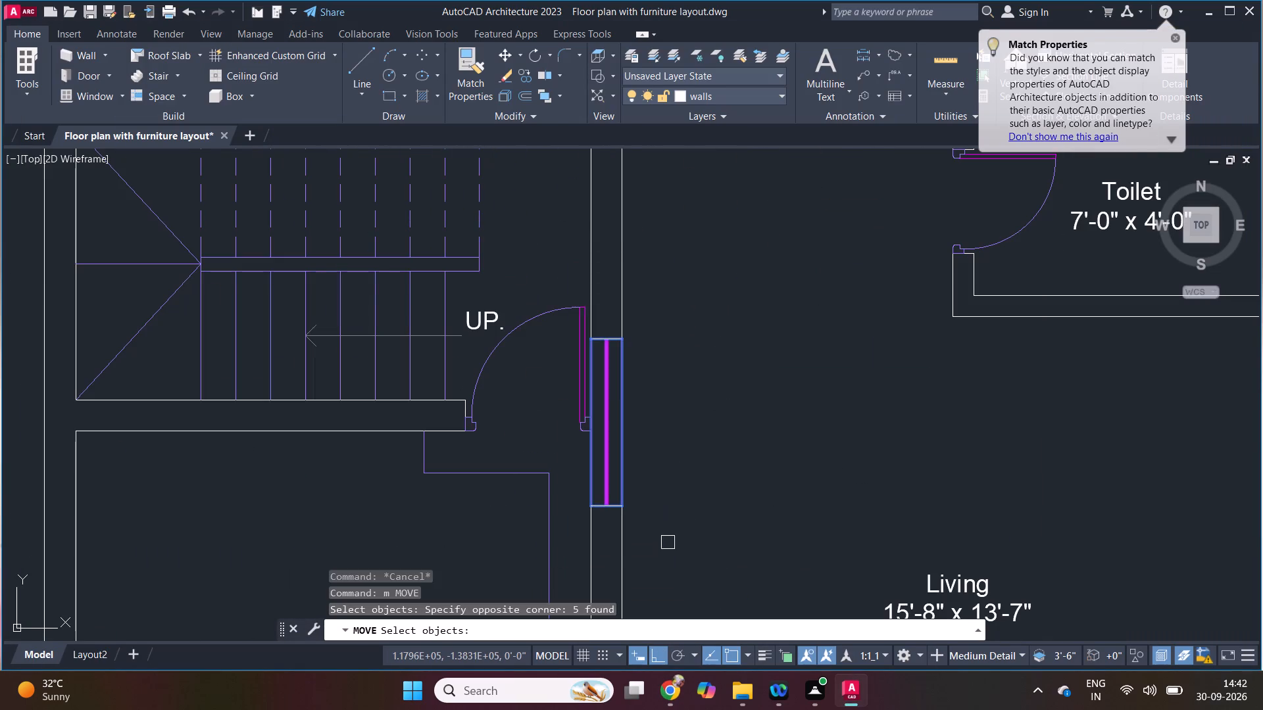
{"action": "left_click_drag", "start_coordinate": [668, 542], "coordinate": [669, 535]}
{"action": "scroll", "coordinate": [671, 373], "scroll_direction": "down", "scroll_amount": 2}
{"action": "scroll", "coordinate": [660, 454], "scroll_direction": "up", "scroll_amount": 2}
{"action": "key", "text": "space"}
{"action": "left_click_drag", "start_coordinate": [693, 396], "coordinate": [693, 414]}
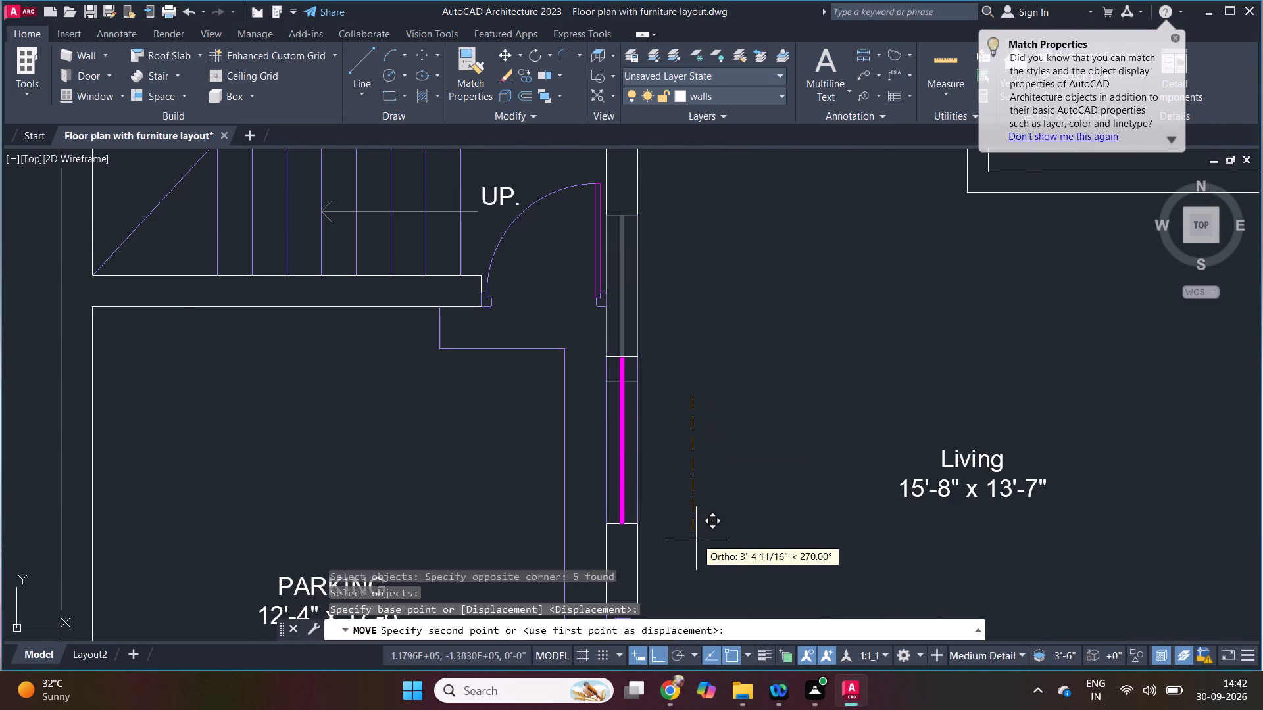
{"action": "left_click", "coordinate": [697, 548]}
{"action": "scroll", "coordinate": [701, 435], "scroll_direction": "down", "scroll_amount": 1}
{"action": "key", "text": "Escape"}
{"action": "key", "text": "Escape"}
{"action": "scroll", "coordinate": [670, 445], "scroll_direction": "down", "scroll_amount": 2}
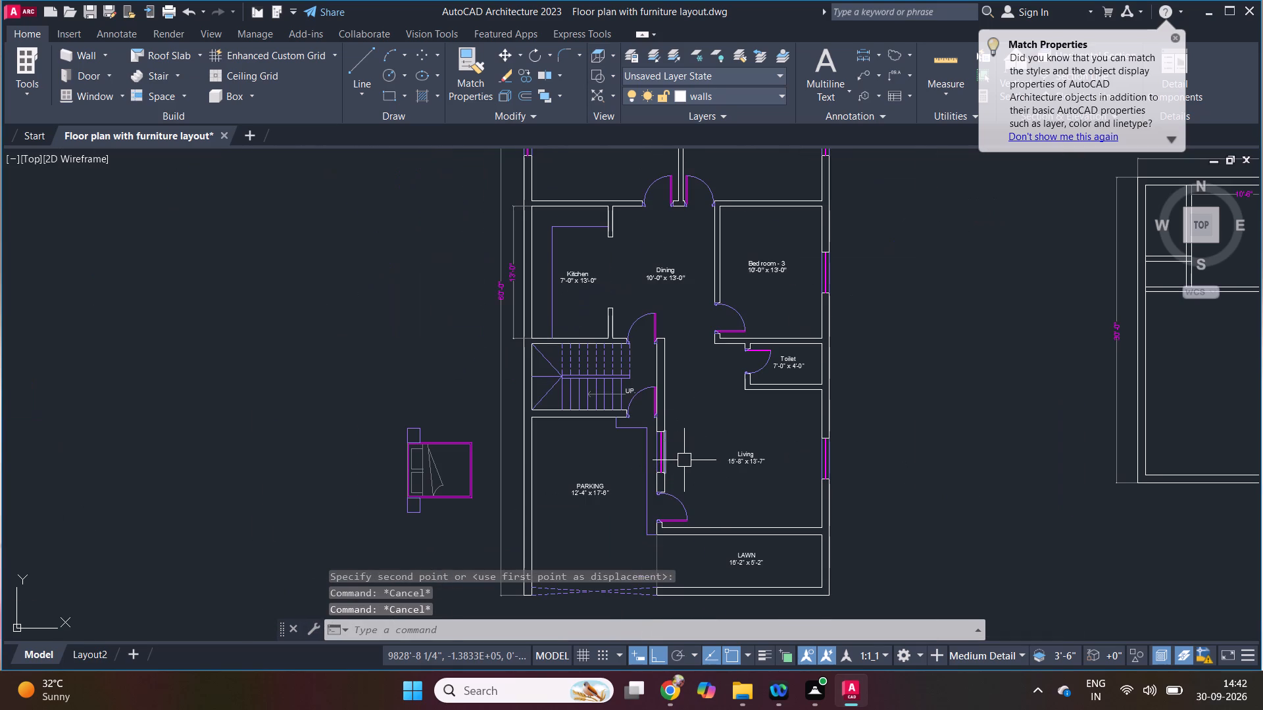
Copy the Living room's east-wall window north along the wall, beside the 7'-0" x 4'-0" Toilet.
{"action": "key", "text": "c"}
{"action": "key", "text": "p"}
{"action": "key", "text": "space"}
{"action": "scroll", "coordinate": [803, 435], "scroll_direction": "up", "scroll_amount": 1}
{"action": "left_click_drag", "start_coordinate": [803, 410], "coordinate": [811, 423]}
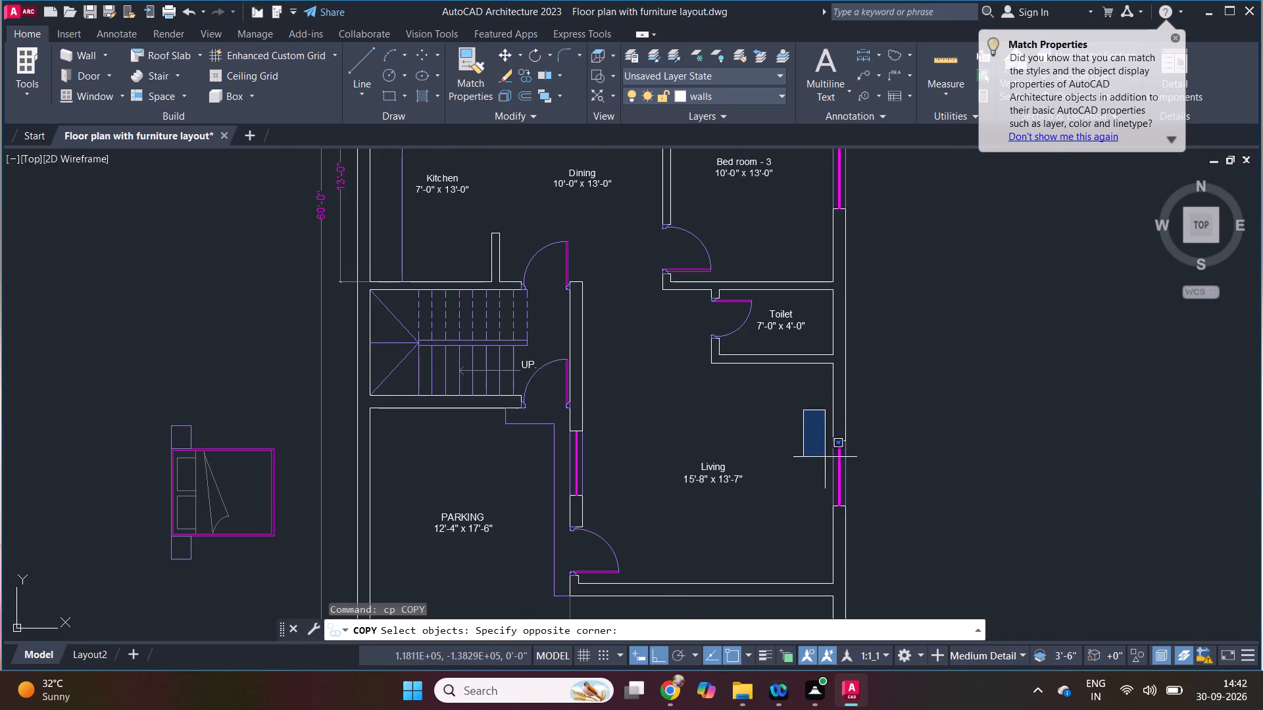
{"action": "left_click_drag", "start_coordinate": [860, 527], "coordinate": [868, 542]}
{"action": "key", "text": "space"}
{"action": "left_click_drag", "start_coordinate": [893, 475], "coordinate": [893, 452]}
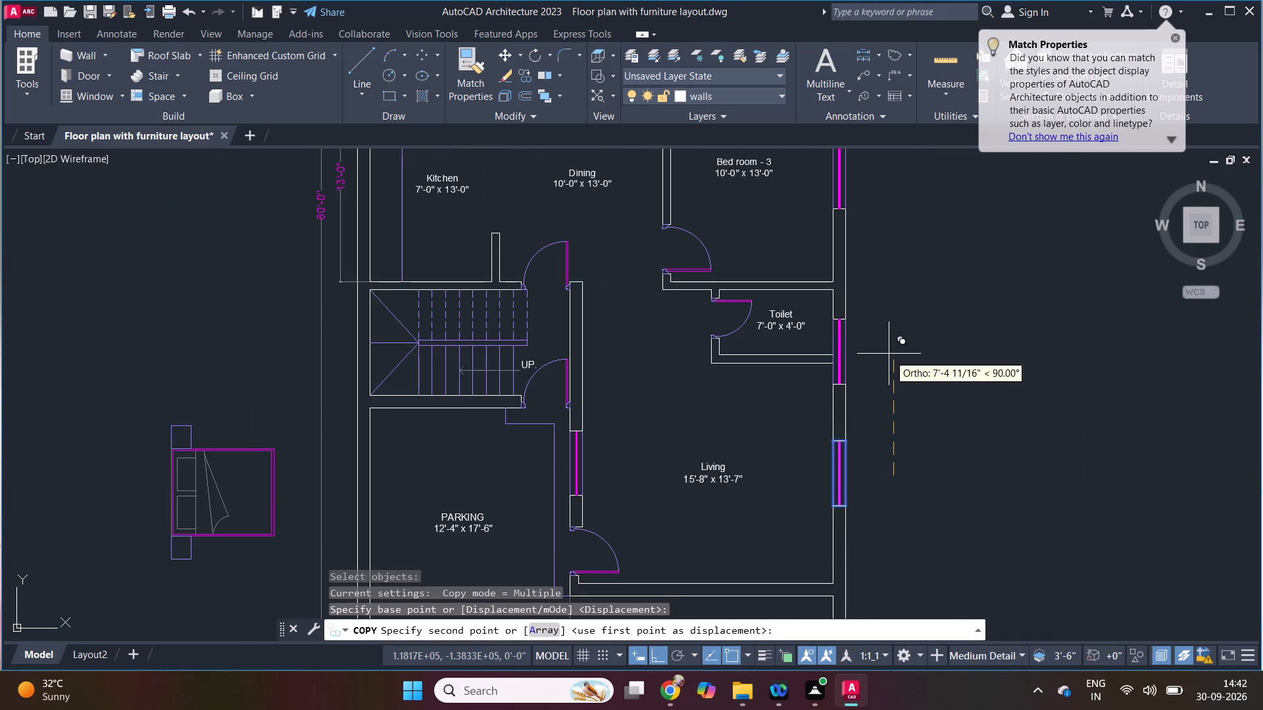
{"action": "left_click", "coordinate": [889, 354]}
{"action": "key", "text": "Escape"}
Stretch the south end of the Toilet's window north by 24 inches to shorten it.
{"action": "scroll", "coordinate": [859, 375], "scroll_direction": "up", "scroll_amount": 2}
{"action": "key", "text": "s"}
{"action": "key", "text": "space"}
{"action": "left_click_drag", "start_coordinate": [853, 378], "coordinate": [839, 390]}
{"action": "left_click_drag", "start_coordinate": [767, 424], "coordinate": [764, 430]}
{"action": "key", "text": "space"}
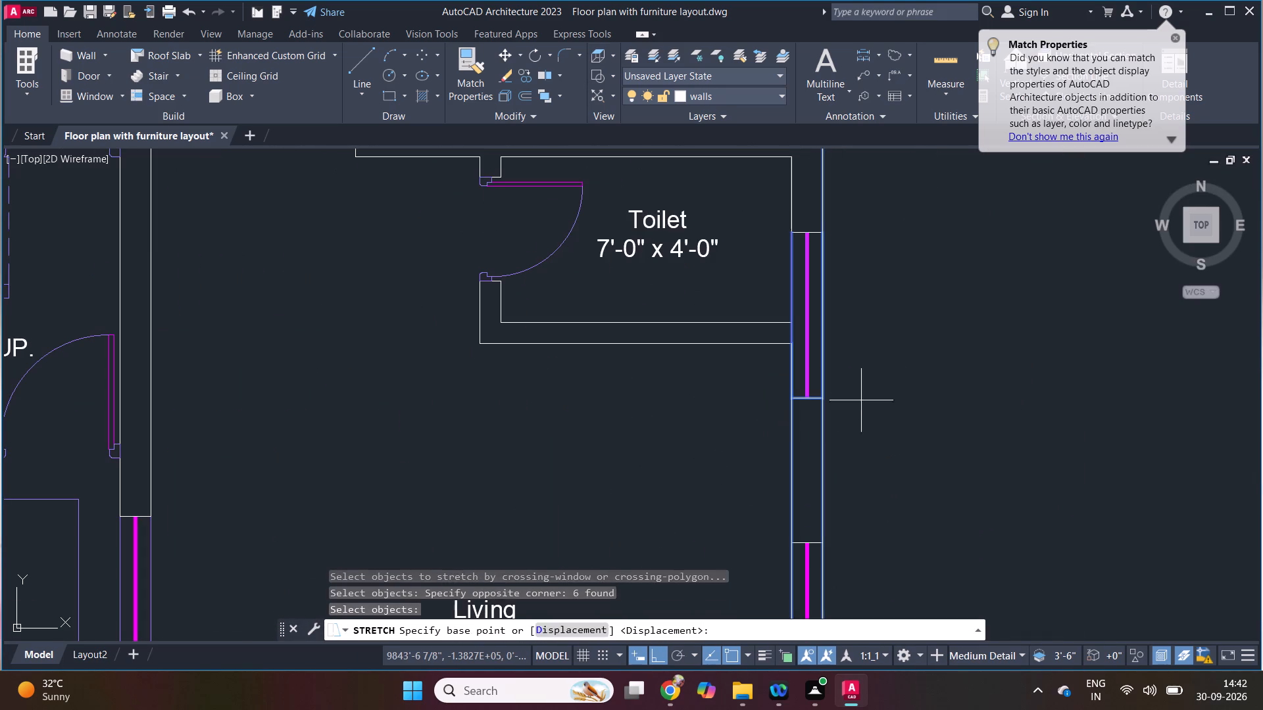
{"action": "left_click_drag", "start_coordinate": [866, 372], "coordinate": [868, 365]}
{"action": "type", "text": "24"}
{"action": "key", "text": "space"}
{"action": "key", "text": "Escape"}
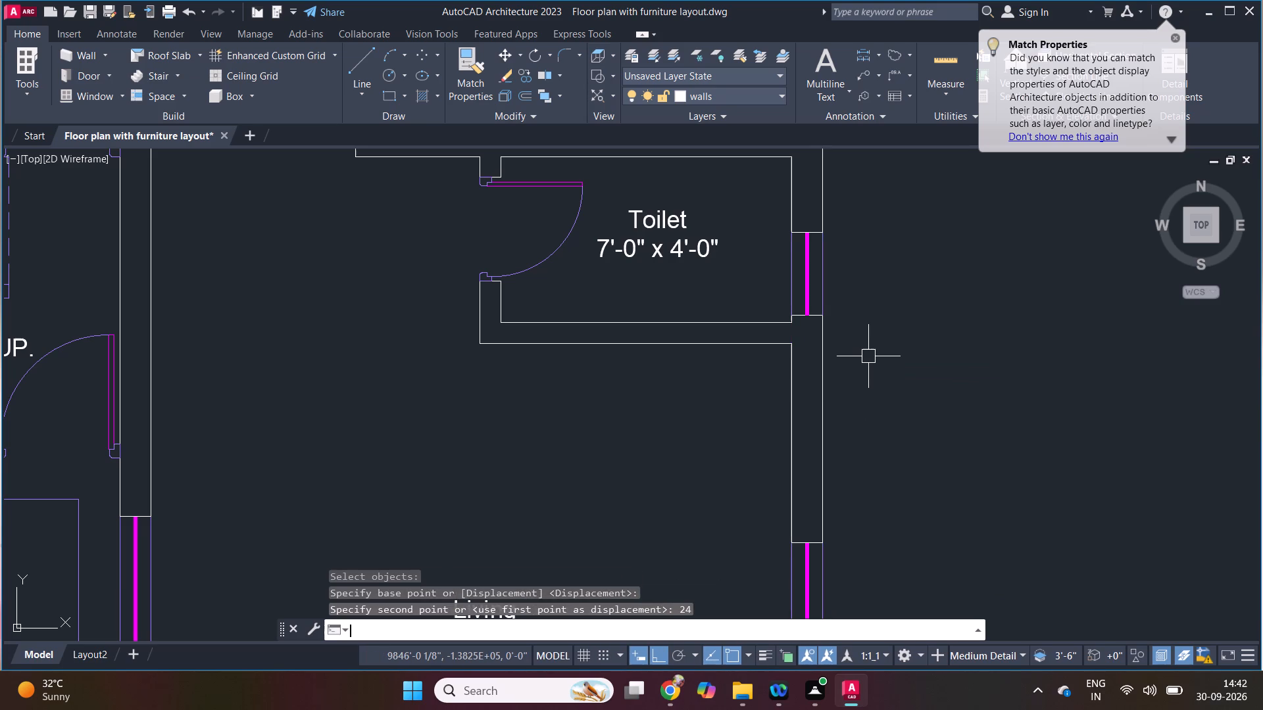
Move the shortened window to the middle of the 7'-0" x 4'-0" Toilet's east wall.
{"action": "key", "text": "m"}
{"action": "key", "text": "space"}
{"action": "left_click_drag", "start_coordinate": [775, 215], "coordinate": [783, 227]}
{"action": "left_click", "coordinate": [880, 387]}
{"action": "scroll", "coordinate": [808, 251], "scroll_direction": "up", "scroll_amount": 1}
{"action": "key", "text": "space"}
{"action": "left_click", "coordinate": [786, 281]}
{"action": "left_click", "coordinate": [786, 241]}
{"action": "scroll", "coordinate": [764, 362], "scroll_direction": "down", "scroll_amount": 2}
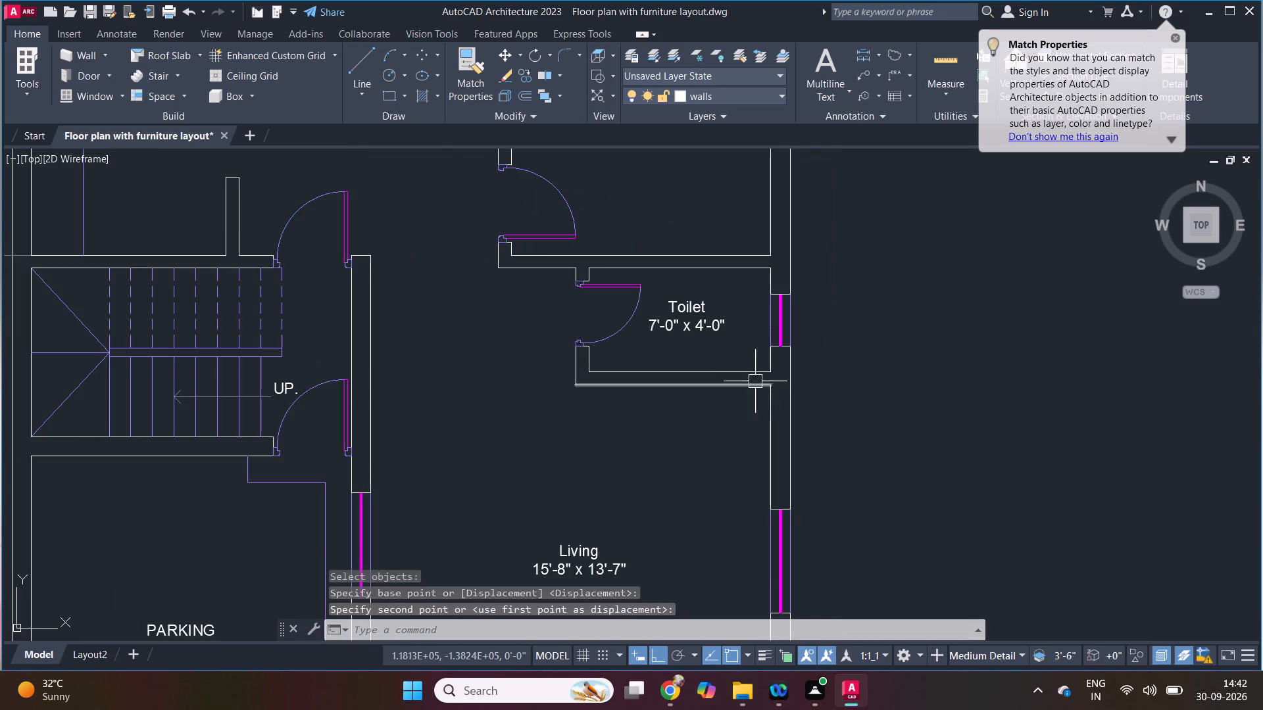
{"action": "key", "text": "Escape"}
Check the top of the reference PDF and copy the short Toilet window to the east wall of the northeast 6'-0" x 7'-0" Toilet.
{"action": "scroll", "coordinate": [758, 284], "scroll_direction": "up", "scroll_amount": 1}
{"action": "key", "text": "c"}
{"action": "key", "text": "p"}
{"action": "key", "text": "space"}
{"action": "left_click_drag", "start_coordinate": [760, 278], "coordinate": [776, 298]}
{"action": "left_click_drag", "start_coordinate": [858, 431], "coordinate": [859, 438]}
{"action": "left_click", "coordinate": [674, 689]}
{"action": "scroll", "coordinate": [708, 485], "scroll_direction": "up", "scroll_amount": 5}
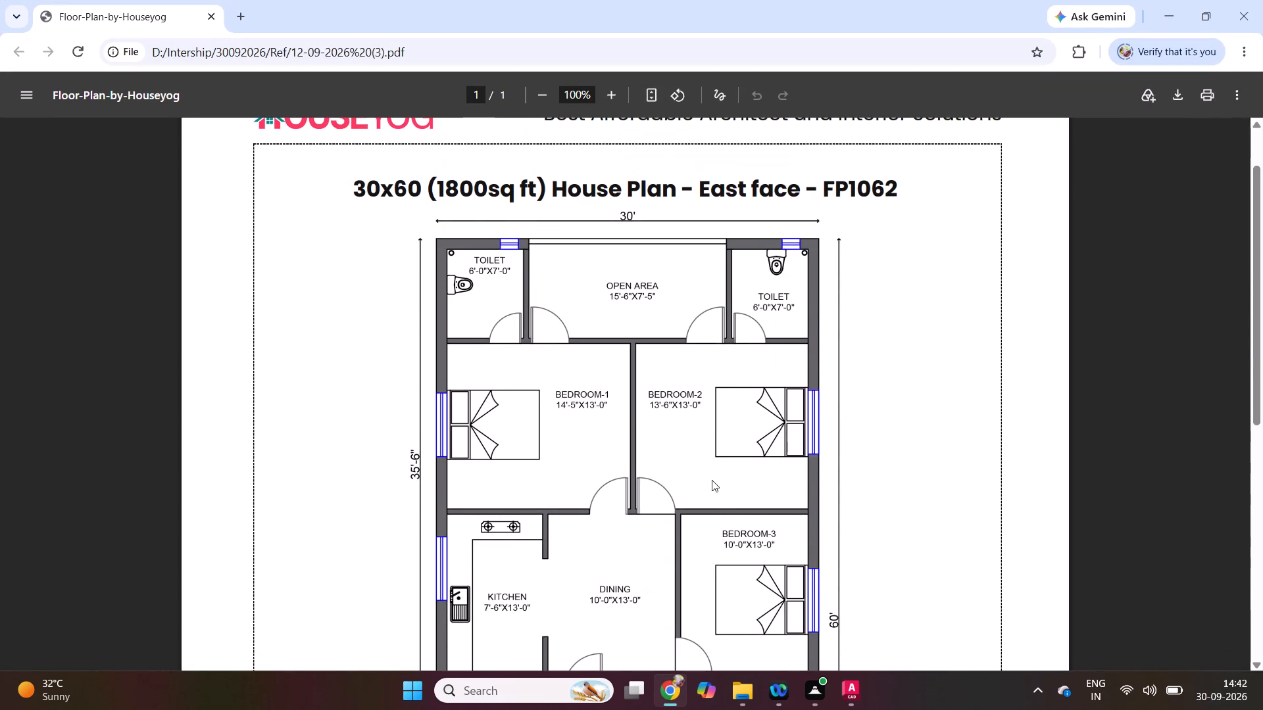
{"action": "left_click", "coordinate": [681, 692]}
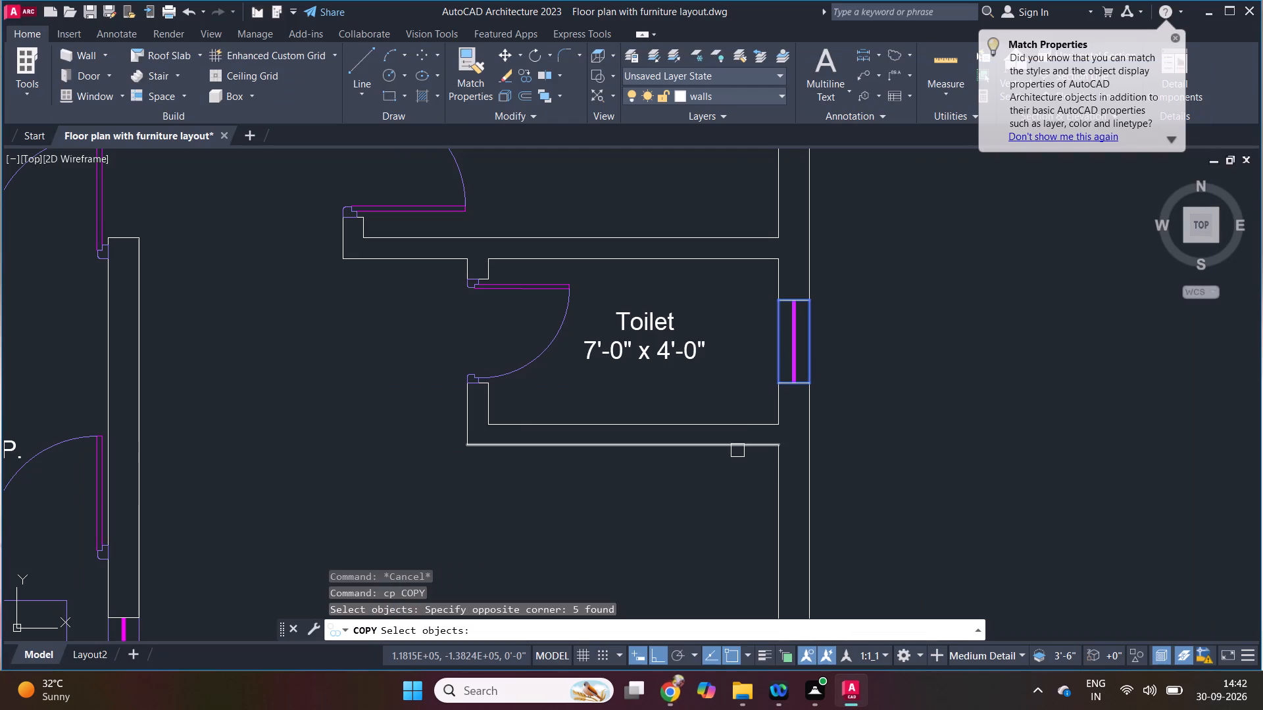
{"action": "key", "text": "space"}
{"action": "left_click", "coordinate": [781, 344]}
{"action": "scroll", "coordinate": [774, 488], "scroll_direction": "down", "scroll_amount": 3}
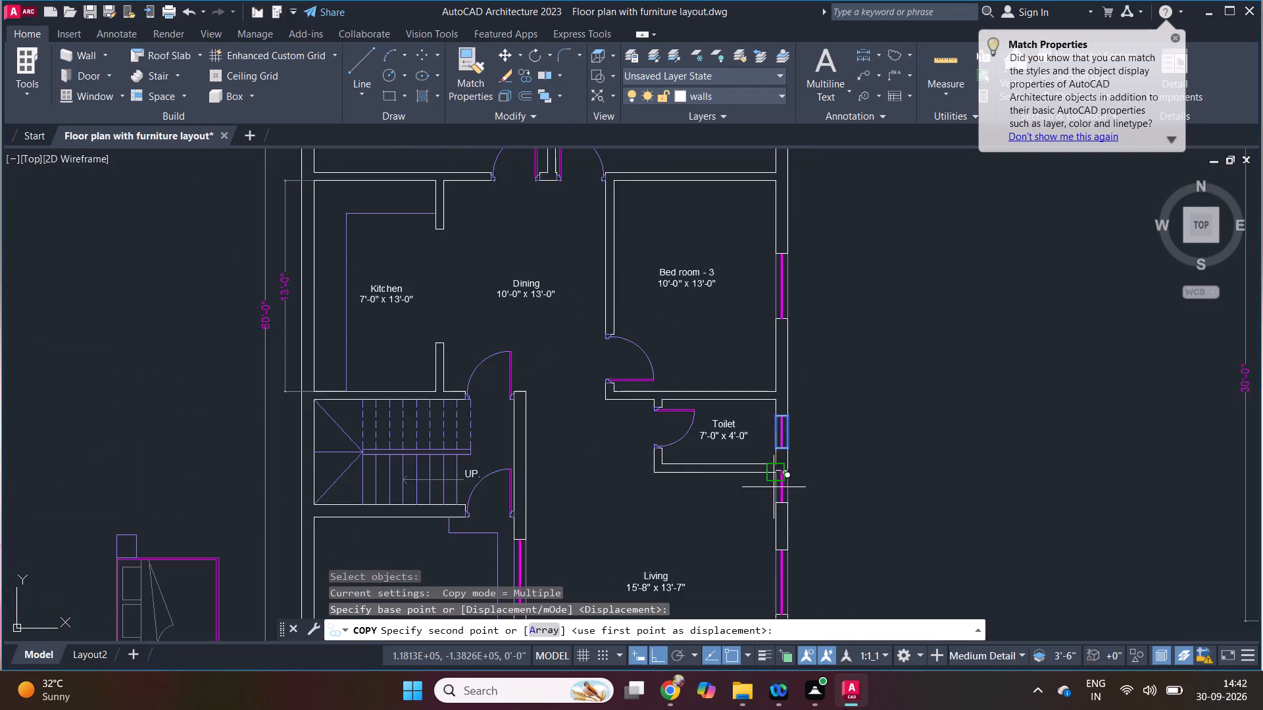
{"action": "scroll", "coordinate": [774, 486], "scroll_direction": "down", "scroll_amount": 2}
{"action": "scroll", "coordinate": [783, 224], "scroll_direction": "up", "scroll_amount": 4}
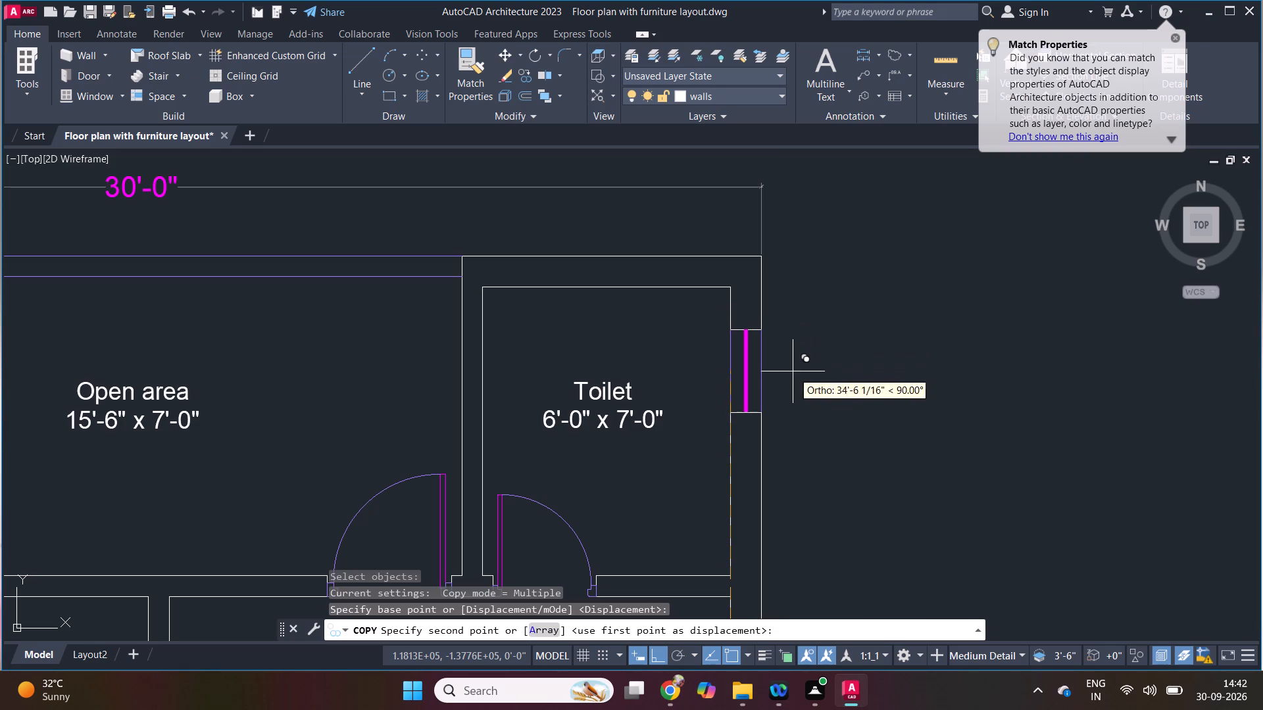
{"action": "left_click", "coordinate": [793, 373]}
{"action": "key", "text": "Escape"}
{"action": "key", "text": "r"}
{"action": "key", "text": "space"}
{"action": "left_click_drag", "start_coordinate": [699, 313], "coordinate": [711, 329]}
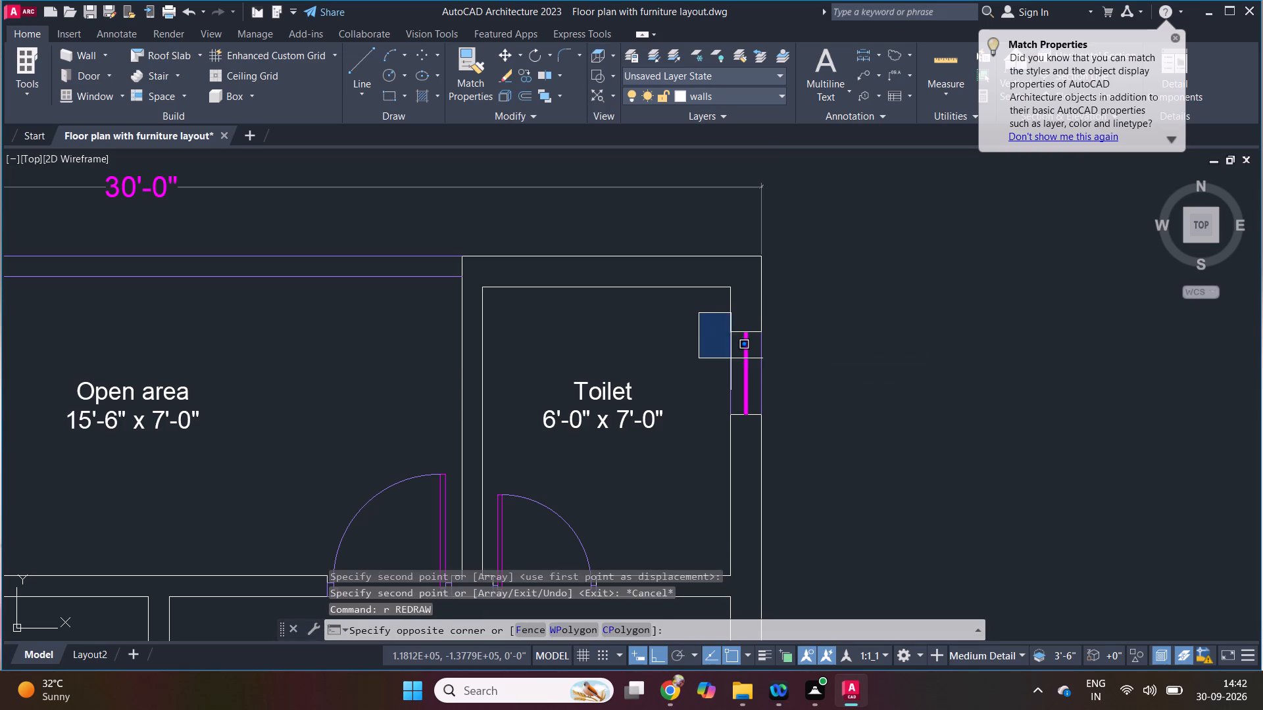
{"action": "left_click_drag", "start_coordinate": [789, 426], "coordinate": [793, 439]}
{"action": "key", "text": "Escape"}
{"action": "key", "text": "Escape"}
Rotate the northeast Toilet's window copy by 90 degrees so it lies horizontally.
{"action": "key", "text": "r"}
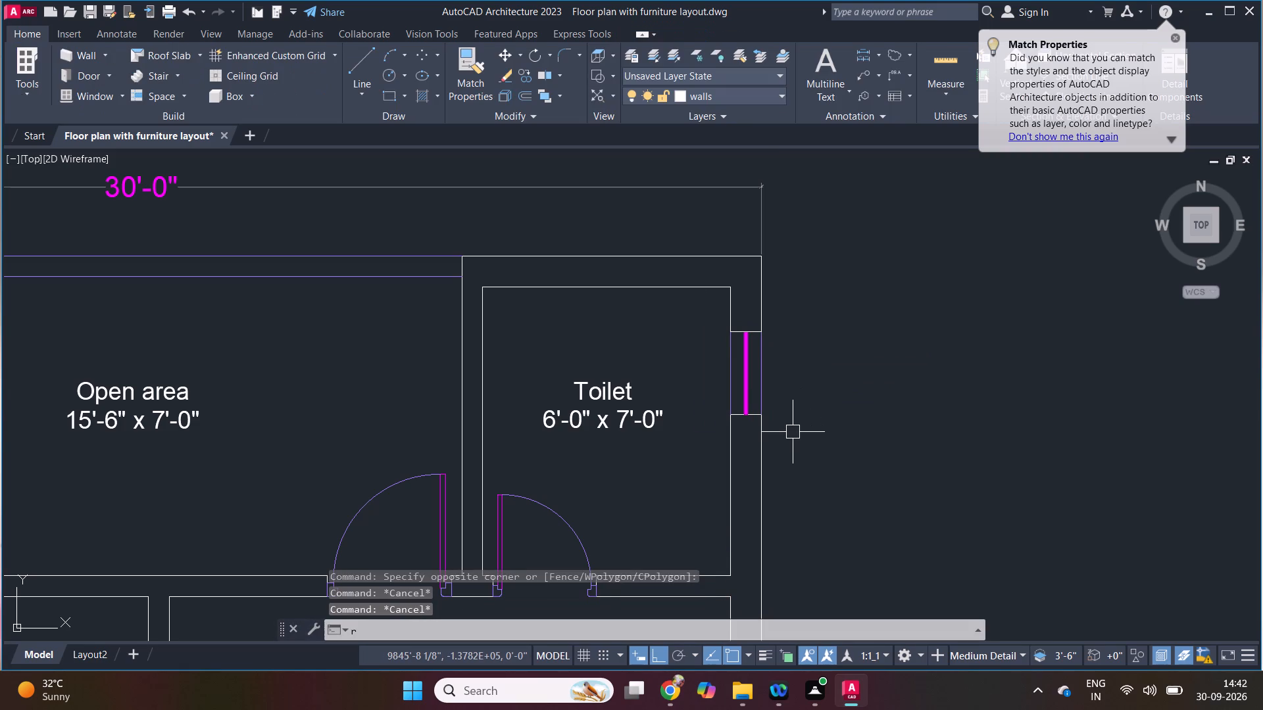
{"action": "key", "text": "o"}
{"action": "key", "text": "space"}
{"action": "left_click_drag", "start_coordinate": [706, 316], "coordinate": [715, 328]}
{"action": "left_click_drag", "start_coordinate": [806, 506], "coordinate": [808, 494]}
{"action": "key", "text": "space"}
{"action": "left_click_drag", "start_coordinate": [811, 413], "coordinate": [812, 425]}
{"action": "left_click", "coordinate": [812, 432]}
Move the rotated window into the northeast Toilet's north wall, aligning its corner with the room's inner northeast corner.
{"action": "key", "text": "m"}
{"action": "key", "text": "space"}
{"action": "left_click_drag", "start_coordinate": [801, 306], "coordinate": [810, 329]}
{"action": "left_click", "coordinate": [937, 432]}
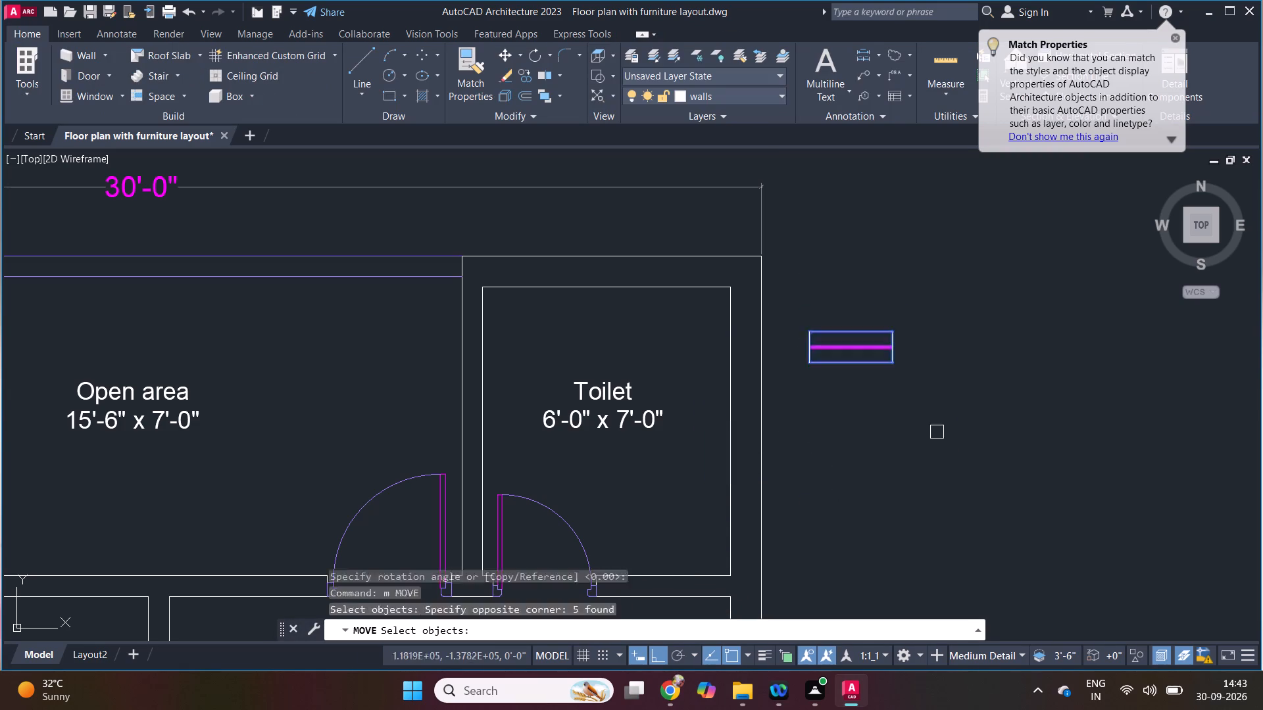
{"action": "key", "text": "space"}
{"action": "left_click", "coordinate": [896, 367]}
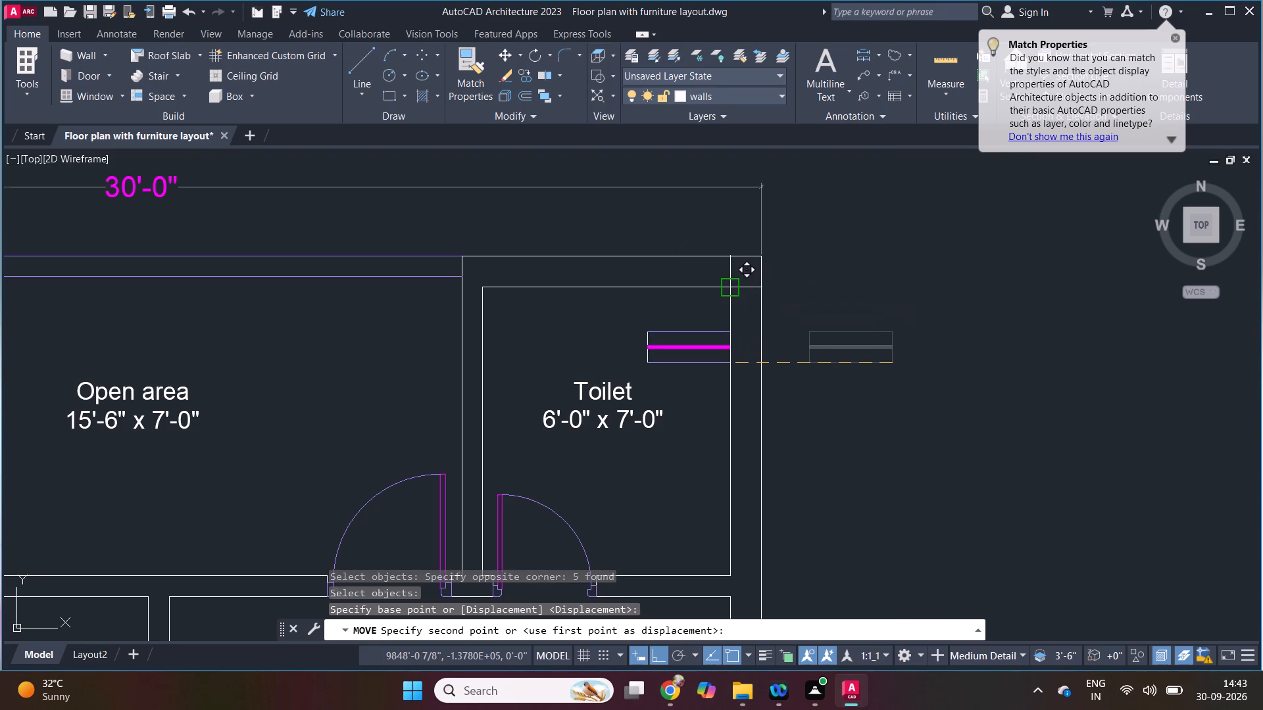
{"action": "left_click", "coordinate": [733, 287]}
{"action": "key", "text": "Escape"}
Move the north-wall window 6 inches west, away from the northeast Toilet's inner corner.
{"action": "key", "text": "m"}
{"action": "key", "text": "space"}
{"action": "left_click_drag", "start_coordinate": [626, 219], "coordinate": [654, 251]}
{"action": "left_click", "coordinate": [778, 352]}
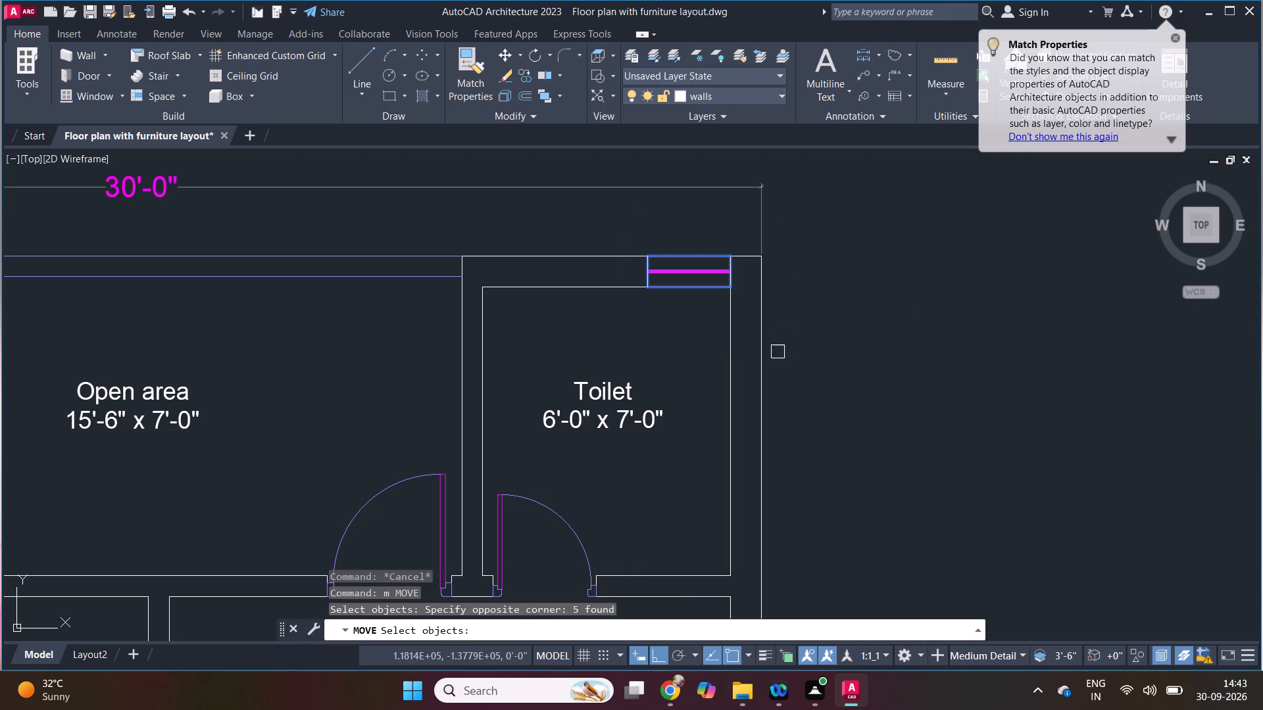
{"action": "key", "text": "space"}
{"action": "left_click", "coordinate": [880, 356]}
{"action": "type", "text": "6"}
{"action": "key", "text": "space"}
{"action": "key", "text": "Escape"}
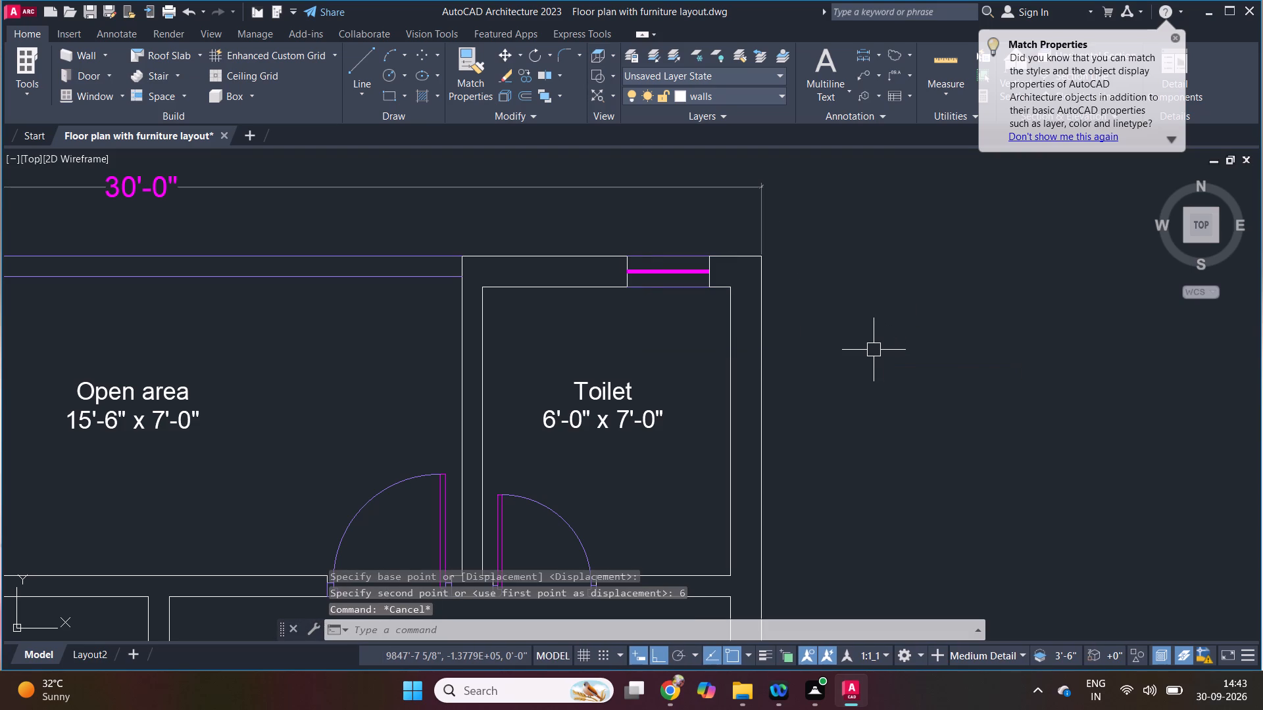
Save the drawing.
{"action": "key", "text": "ctrl+s"}
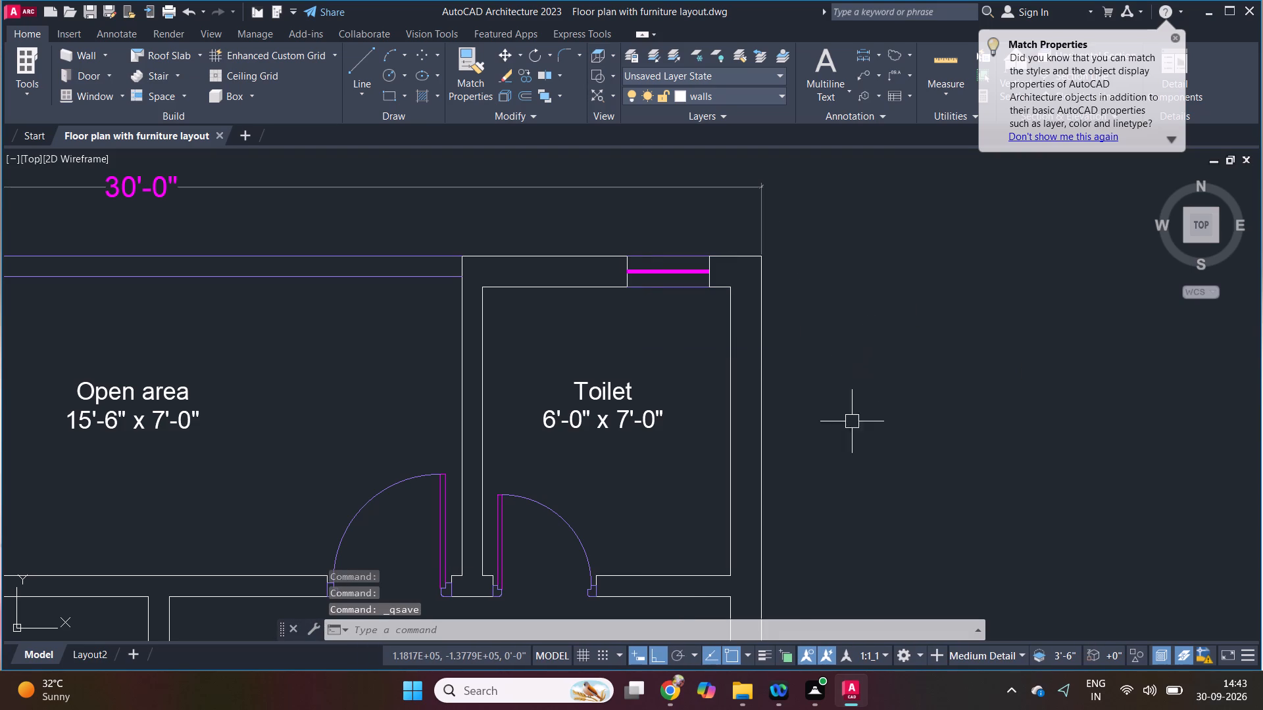
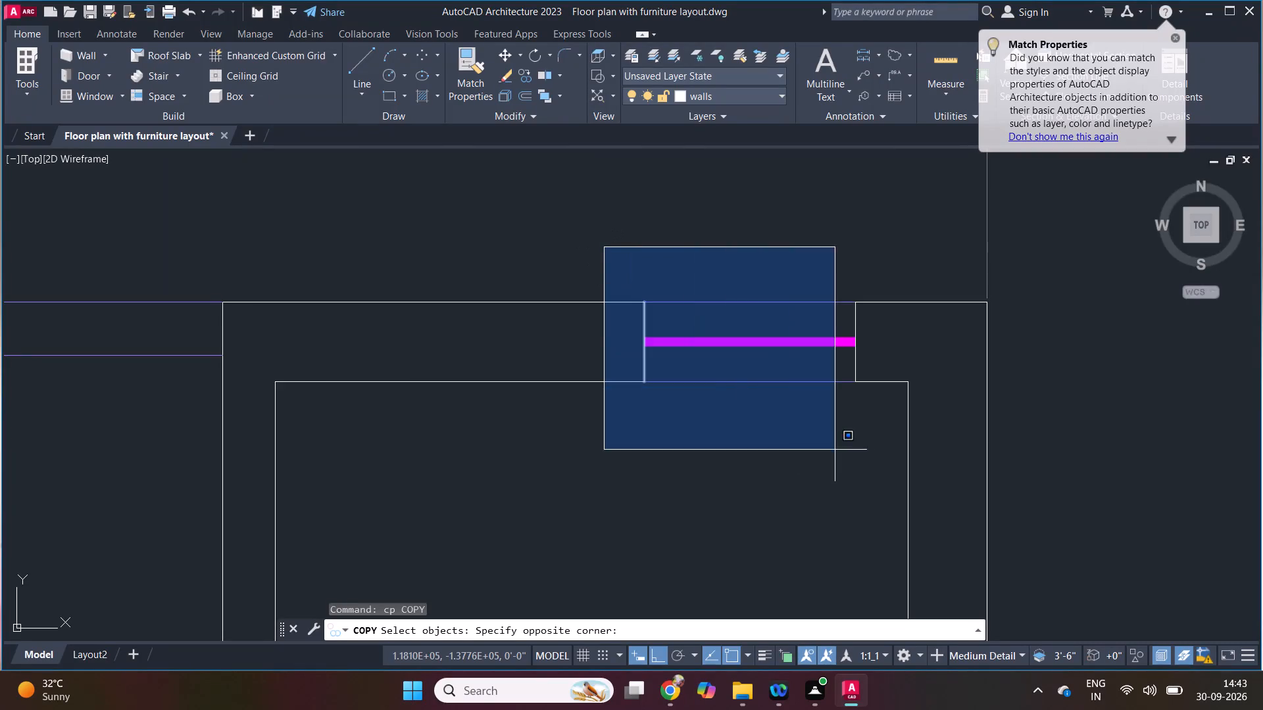
Copy the northeast Toilet's north-wall window to the matching position in the northwest Toilet's north wall, using the rooms' inner northeast corners.
{"action": "left_click_drag", "start_coordinate": [903, 455], "coordinate": [894, 452]}
{"action": "key", "text": "space"}
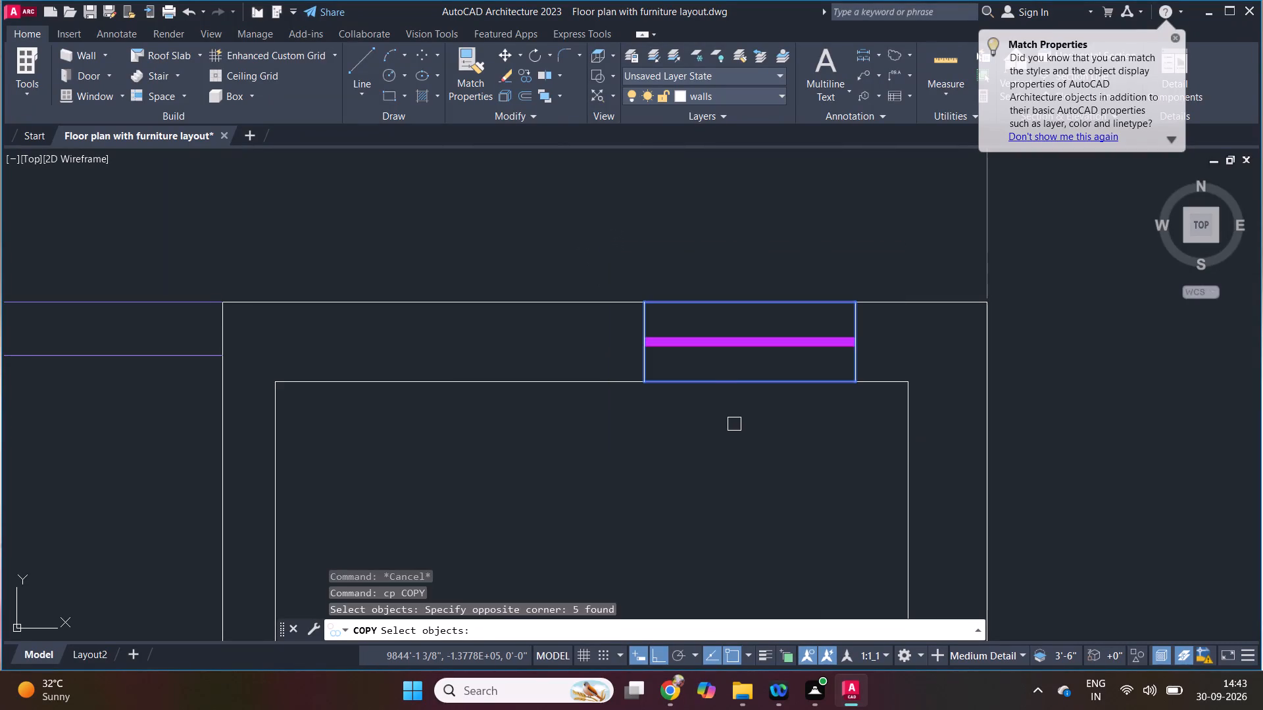
{"action": "left_click", "coordinate": [903, 385]}
{"action": "scroll", "coordinate": [979, 379], "scroll_direction": "down", "scroll_amount": 4}
{"action": "scroll", "coordinate": [346, 384], "scroll_direction": "up", "scroll_amount": 2}
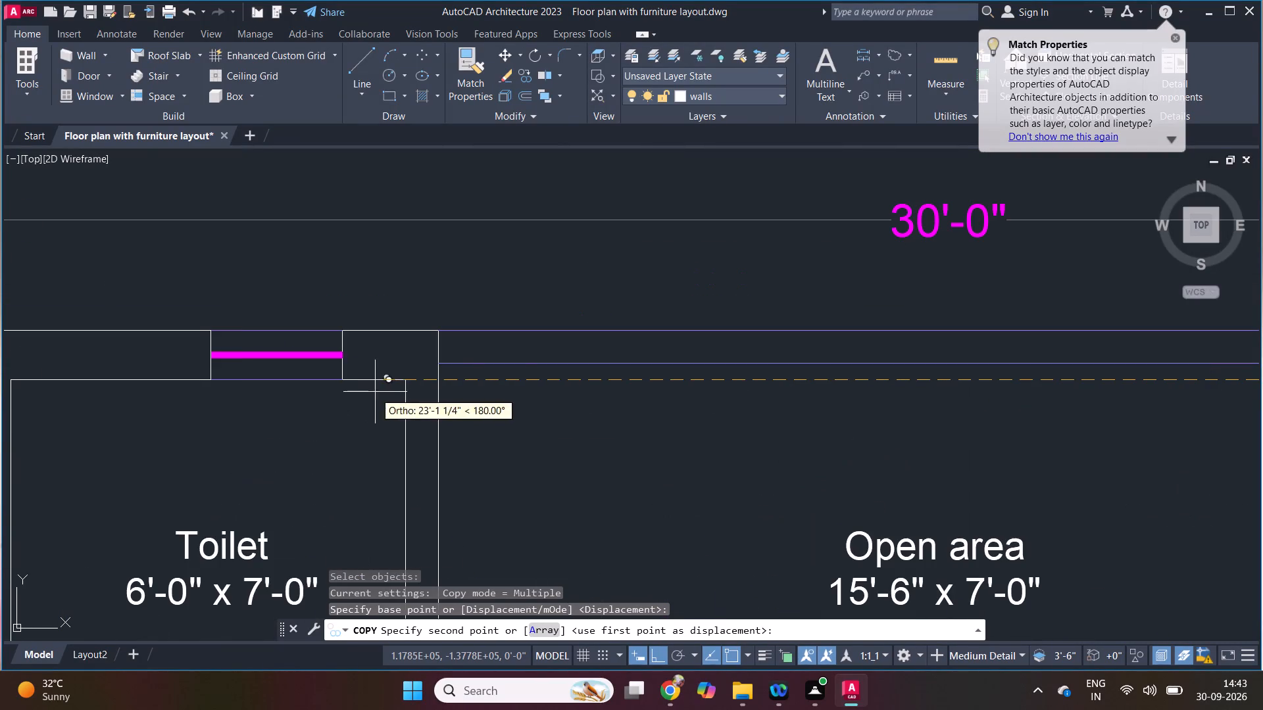
{"action": "left_click", "coordinate": [397, 379]}
{"action": "key", "text": "Escape"}
{"action": "scroll", "coordinate": [553, 326], "scroll_direction": "up", "scroll_amount": 1}
{"action": "scroll", "coordinate": [581, 326], "scroll_direction": "down", "scroll_amount": 3}
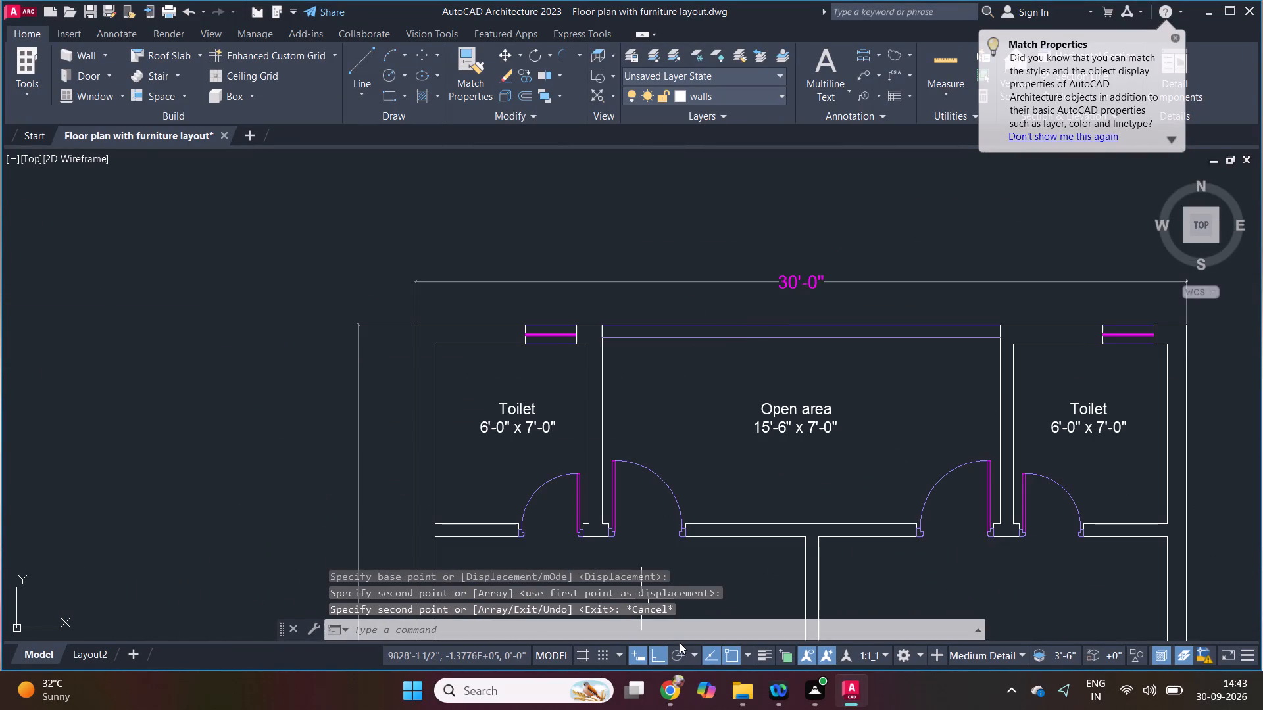
Following the reference PDF, move the loose bed with its side tables into Bed room - 1, against the west wall and centred on the window.
{"action": "left_click", "coordinate": [666, 691]}
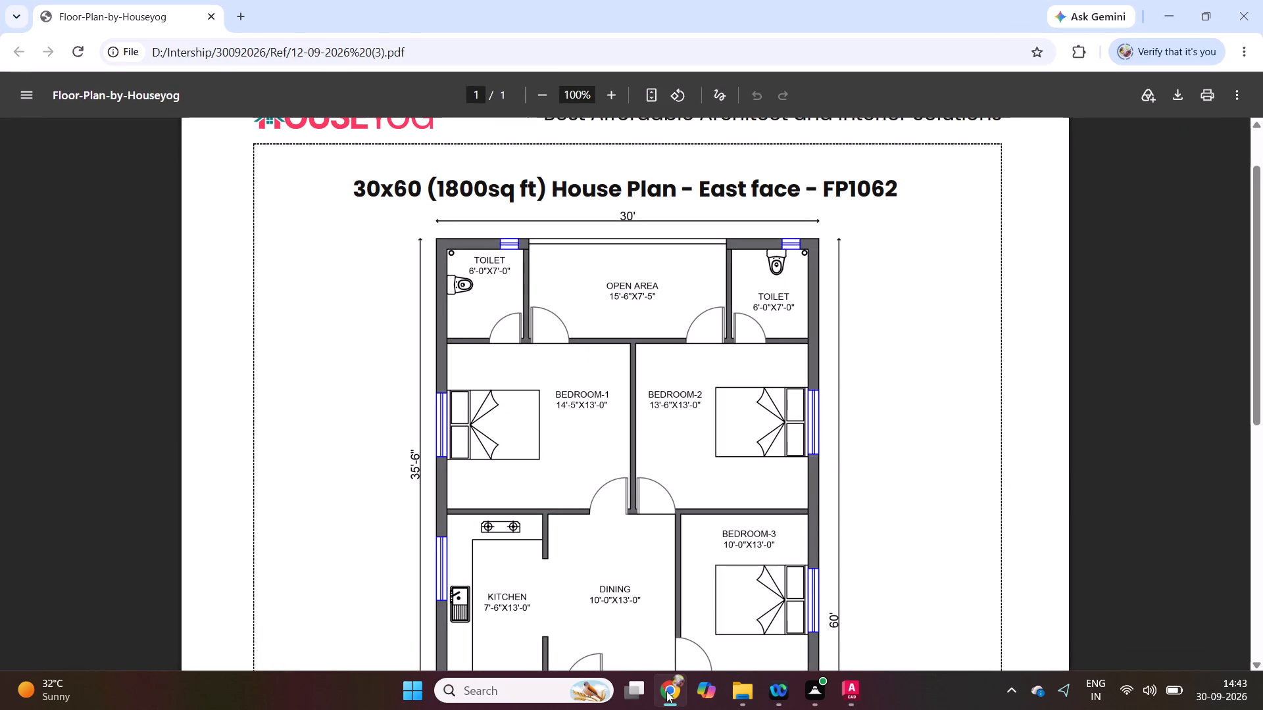
{"action": "left_click", "coordinate": [666, 691]}
{"action": "key", "text": "Escape"}
{"action": "key", "text": "Escape"}
{"action": "scroll", "coordinate": [655, 312], "scroll_direction": "down", "scroll_amount": 4}
{"action": "key", "text": "Escape"}
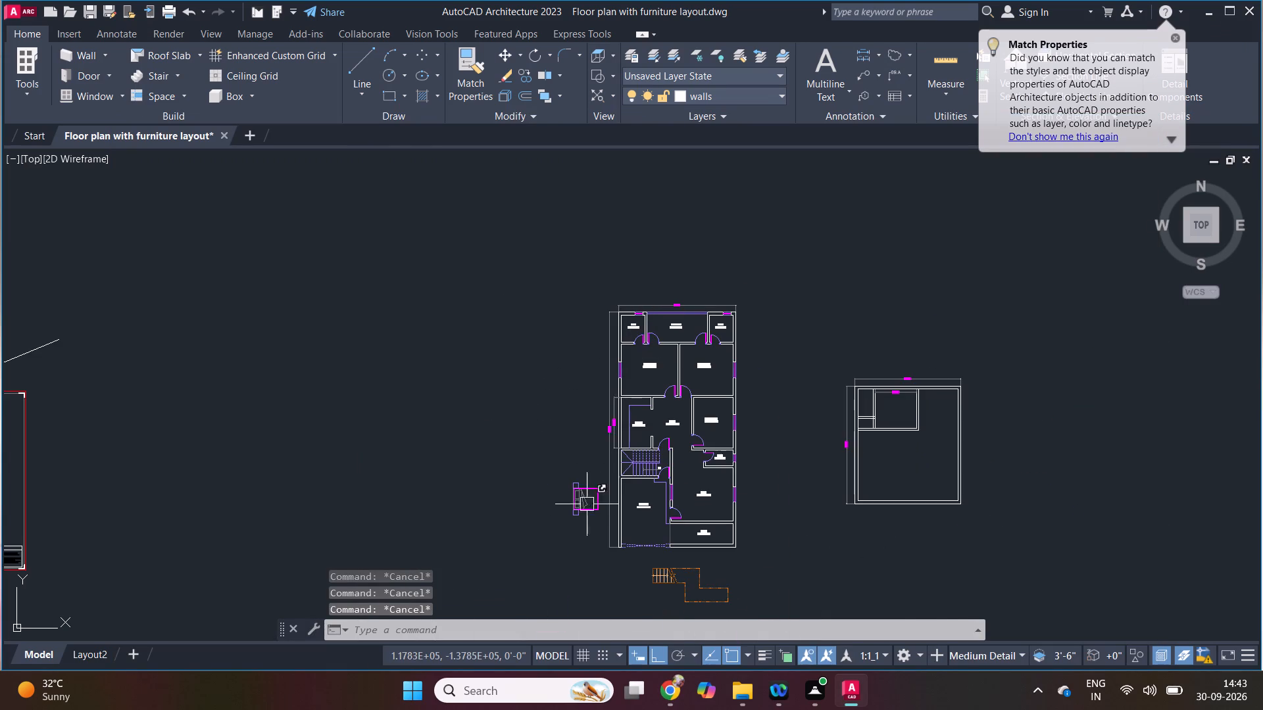
{"action": "scroll", "coordinate": [582, 521], "scroll_direction": "up", "scroll_amount": 3}
{"action": "key", "text": "m"}
{"action": "key", "text": "space"}
{"action": "left_click_drag", "start_coordinate": [593, 505], "coordinate": [583, 488]}
{"action": "left_click", "coordinate": [520, 340]}
{"action": "scroll", "coordinate": [539, 436], "scroll_direction": "up", "scroll_amount": 2}
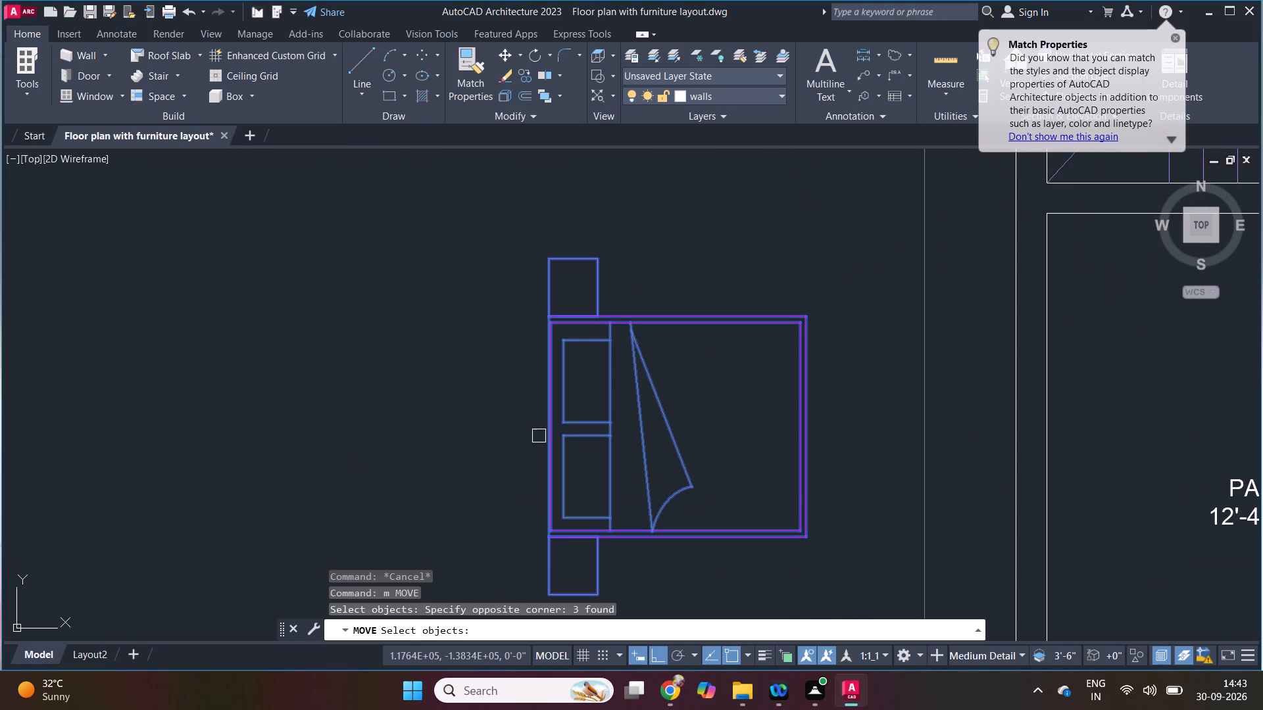
{"action": "key", "text": "space"}
{"action": "left_click", "coordinate": [547, 429]}
{"action": "scroll", "coordinate": [524, 467], "scroll_direction": "down", "scroll_amount": 5}
{"action": "scroll", "coordinate": [578, 336], "scroll_direction": "up", "scroll_amount": 2}
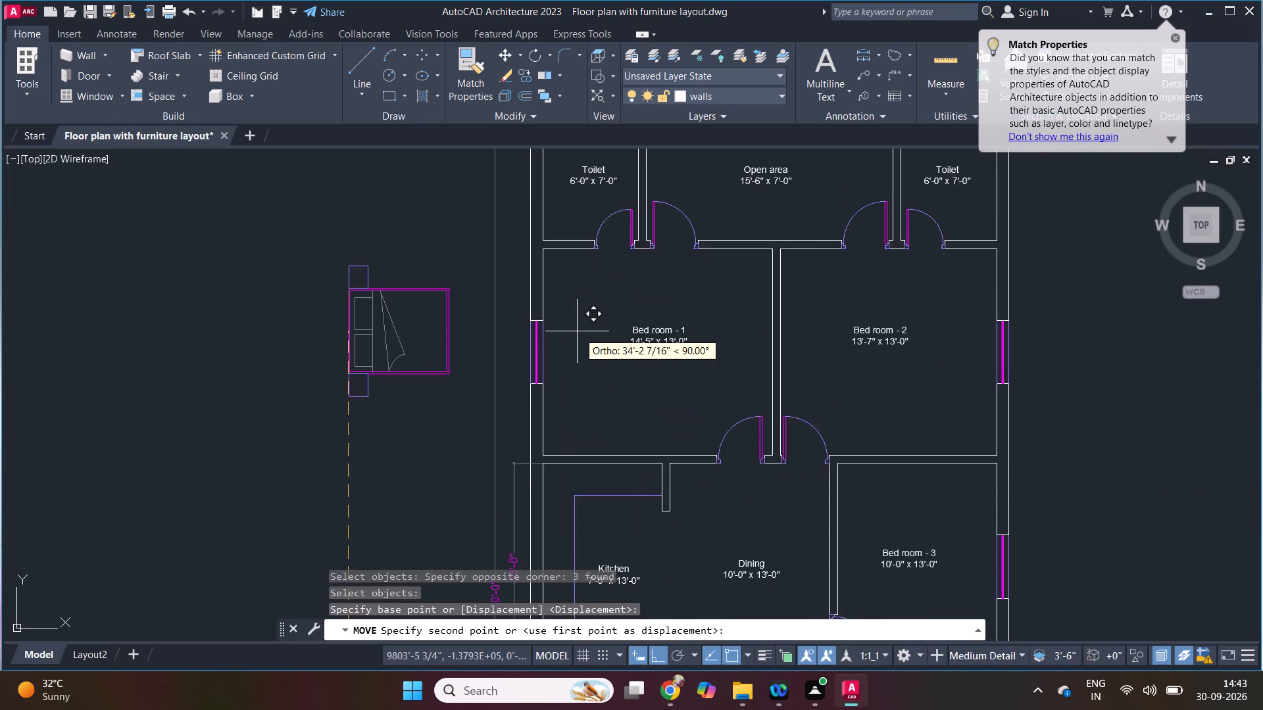
{"action": "scroll", "coordinate": [577, 331], "scroll_direction": "up", "scroll_amount": 2}
{"action": "left_click", "coordinate": [530, 368]}
{"action": "key", "text": "Escape"}
Move Bed room - 1's bed and side tables 2 inches east, away from the west wall.
{"action": "key", "text": "m"}
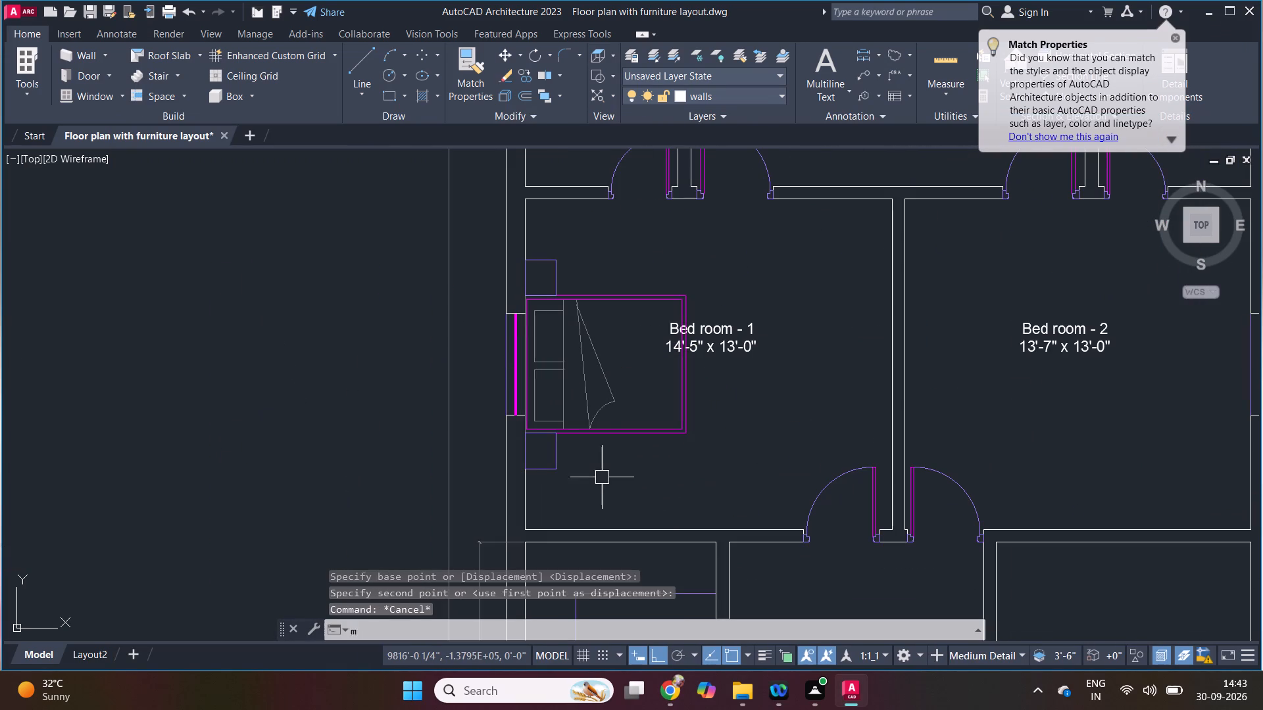
{"action": "key", "text": "space"}
{"action": "left_click_drag", "start_coordinate": [604, 476], "coordinate": [597, 456]}
{"action": "left_click", "coordinate": [547, 272]}
{"action": "key", "text": "space"}
{"action": "left_click_drag", "start_coordinate": [628, 266], "coordinate": [633, 266]}
{"action": "type", "text": "2"}
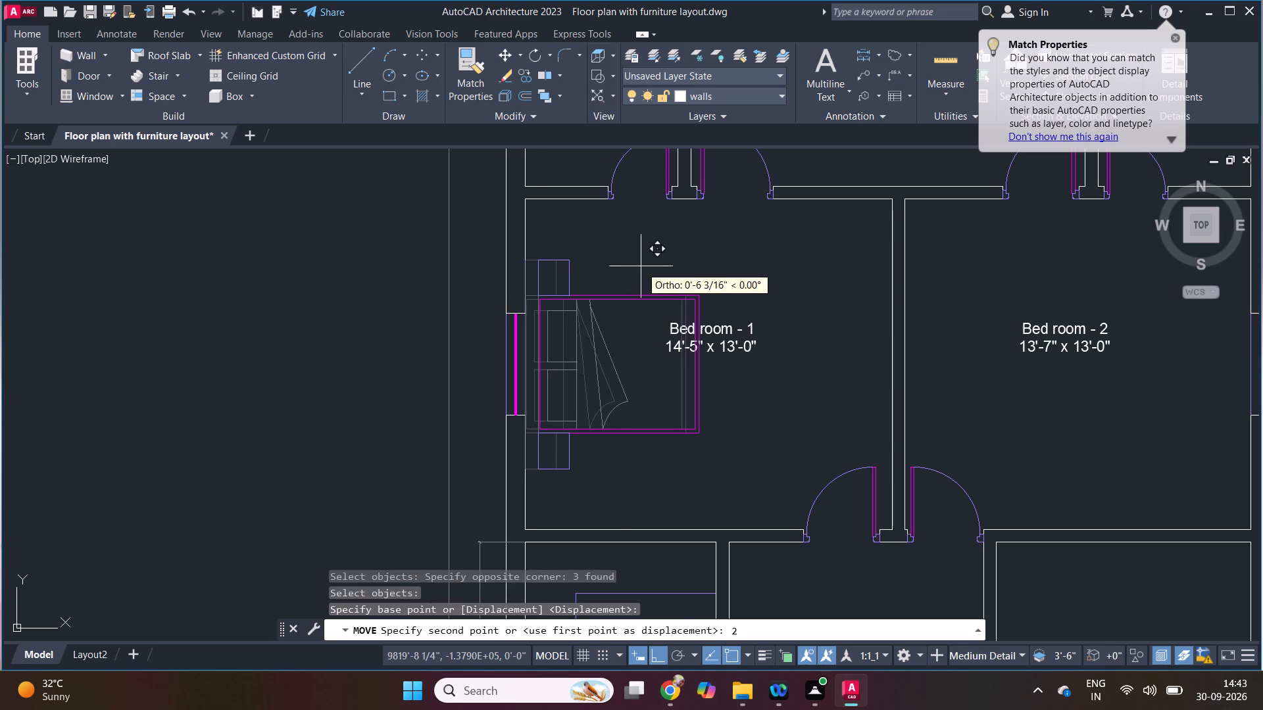
{"action": "key", "text": "space"}
Move the Bed room - 1 label about 2'-11" east, clear of the bed.
{"action": "key", "text": "m"}
{"action": "key", "text": "space"}
{"action": "left_click", "coordinate": [705, 338]}
{"action": "key", "text": "space"}
{"action": "left_click_drag", "start_coordinate": [739, 396], "coordinate": [758, 400]}
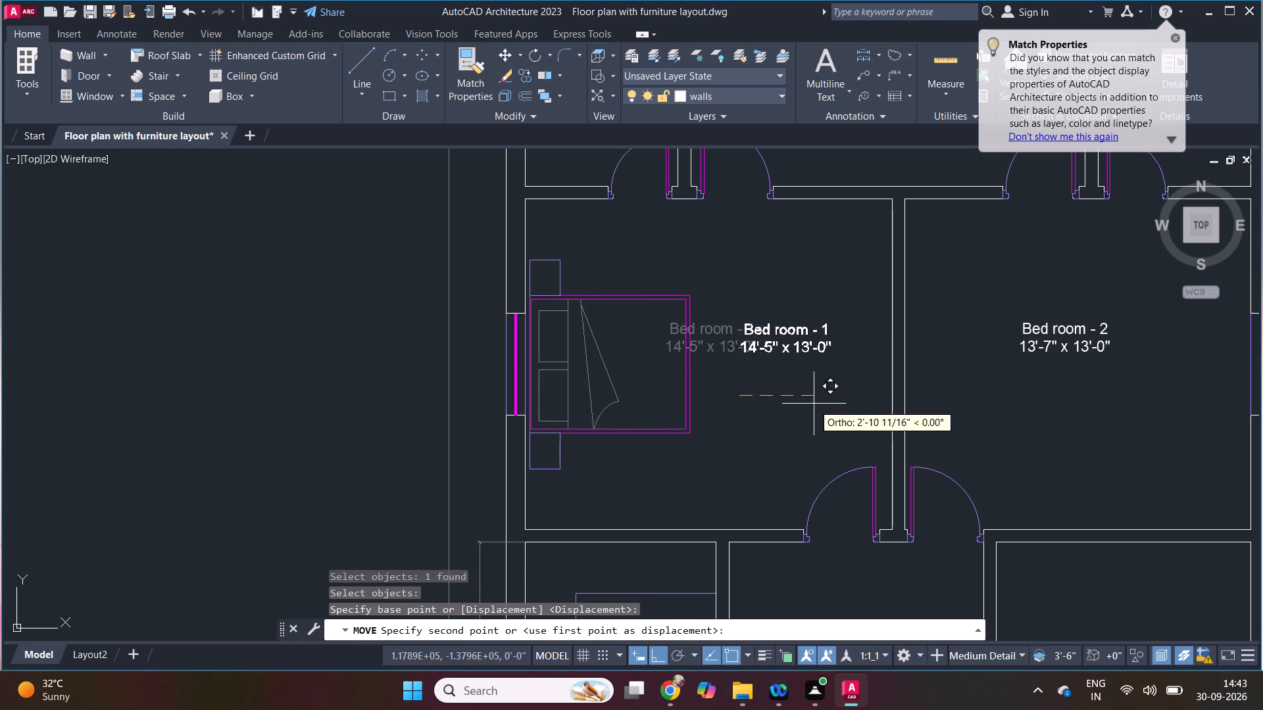
{"action": "left_click", "coordinate": [814, 404]}
{"action": "key", "text": "Escape"}
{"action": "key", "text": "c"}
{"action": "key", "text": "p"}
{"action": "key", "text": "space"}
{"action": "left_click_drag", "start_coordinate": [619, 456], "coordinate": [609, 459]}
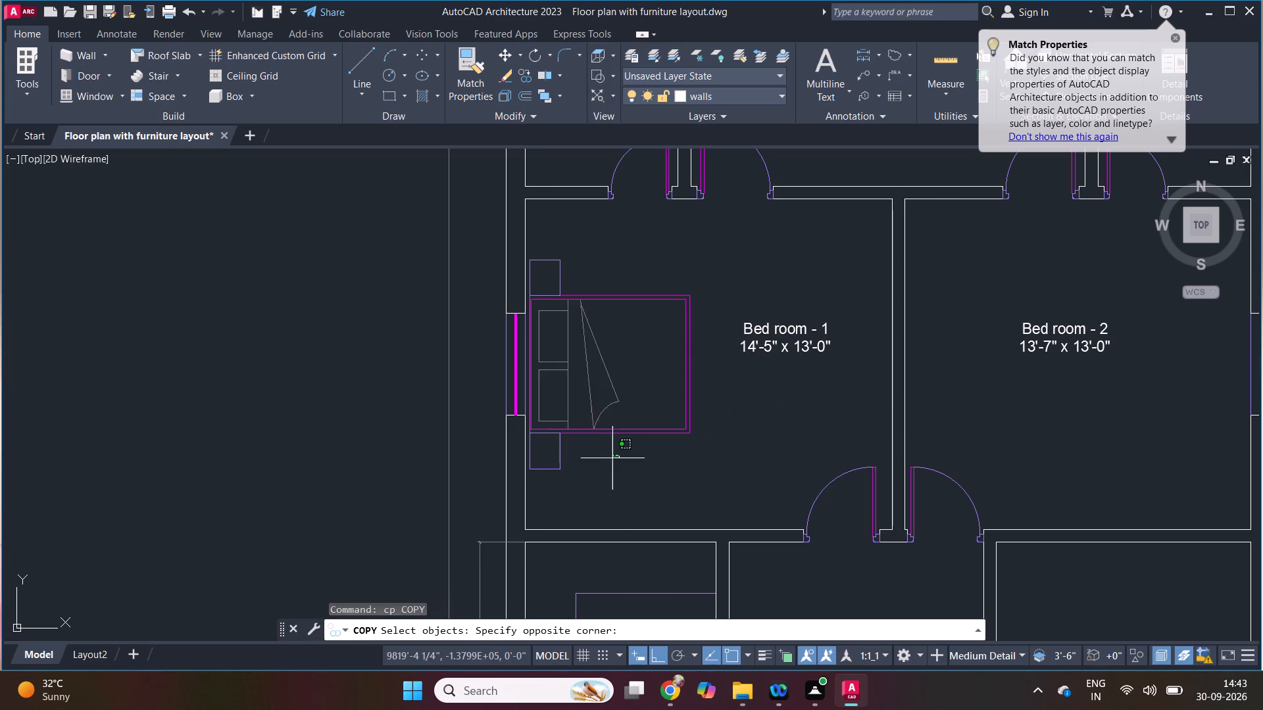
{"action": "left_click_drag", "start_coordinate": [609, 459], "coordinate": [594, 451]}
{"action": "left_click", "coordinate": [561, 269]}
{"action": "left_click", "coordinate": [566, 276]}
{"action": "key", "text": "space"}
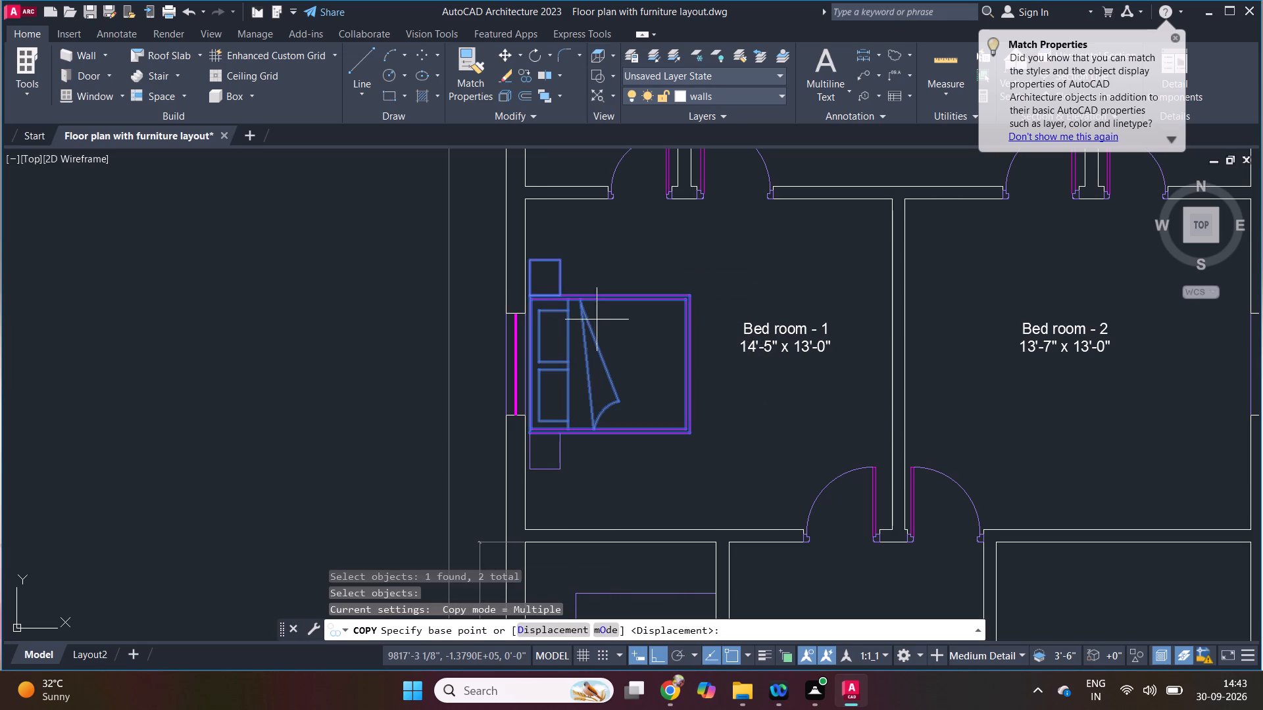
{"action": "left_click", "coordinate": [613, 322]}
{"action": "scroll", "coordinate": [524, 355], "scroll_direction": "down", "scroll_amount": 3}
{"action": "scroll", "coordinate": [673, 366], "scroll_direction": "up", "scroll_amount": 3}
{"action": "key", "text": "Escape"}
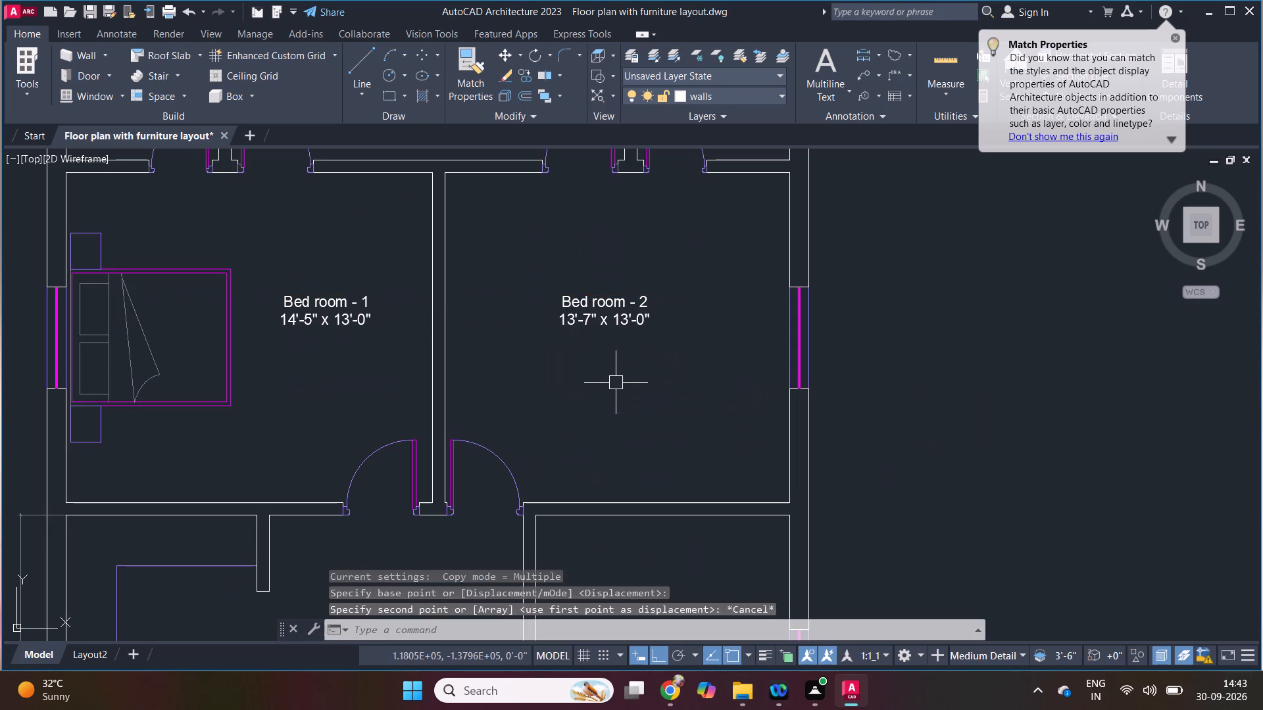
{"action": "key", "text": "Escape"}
Copy the bed with both side tables from Bed room - 1 horizontally into Bed room - 2.
{"action": "key", "text": "c"}
{"action": "key", "text": "p"}
{"action": "key", "text": "space"}
{"action": "left_click_drag", "start_coordinate": [154, 452], "coordinate": [148, 437]}
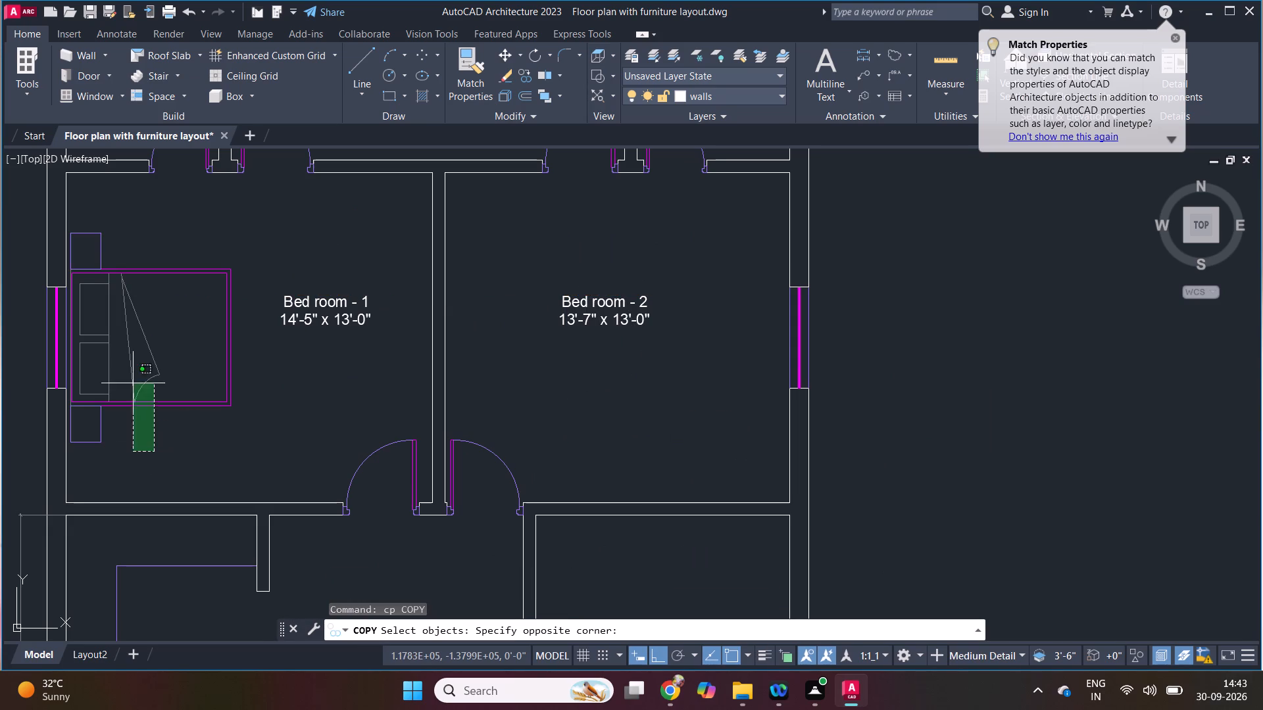
{"action": "left_click", "coordinate": [92, 248]}
{"action": "key", "text": "space"}
{"action": "left_click_drag", "start_coordinate": [185, 448], "coordinate": [210, 451]}
{"action": "left_click", "coordinate": [593, 439]}
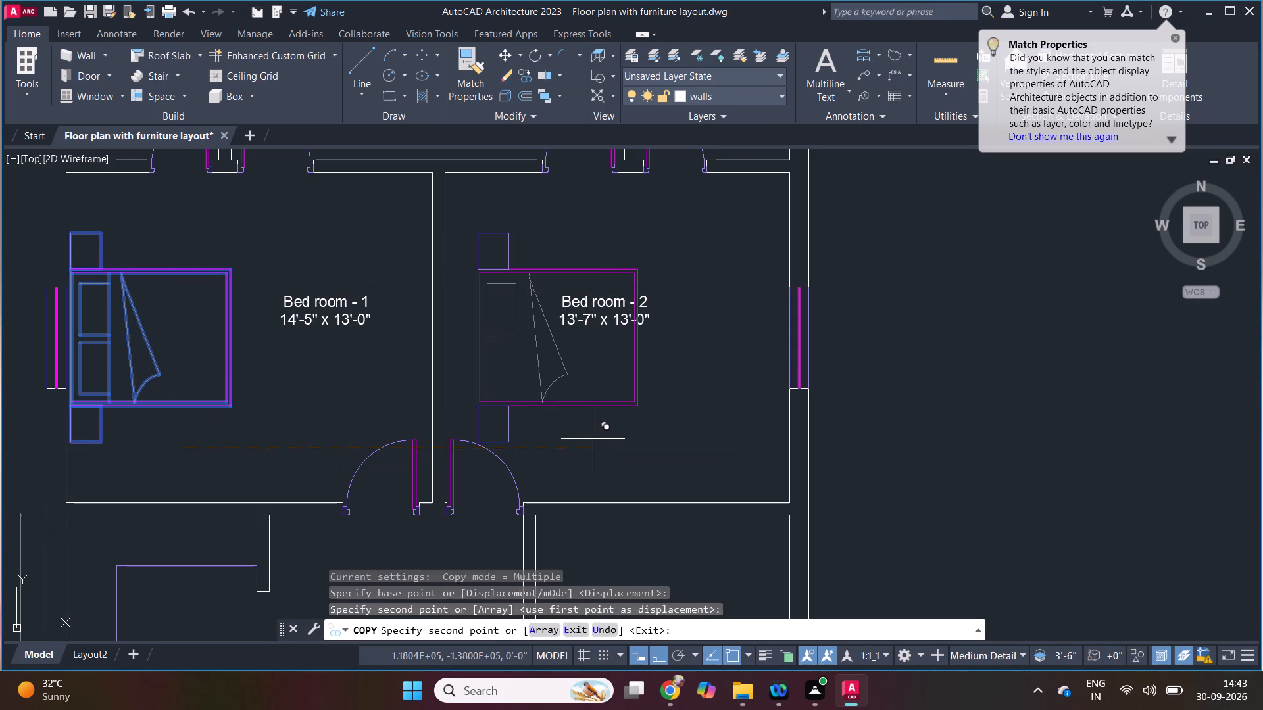
{"action": "key", "text": "Escape"}
Mirror Bed room - 2's bed and side tables about a vertical axis so the pillows face east, erasing the source objects.
{"action": "key", "text": "m"}
{"action": "key", "text": "i"}
{"action": "key", "text": "space"}
{"action": "left_click_drag", "start_coordinate": [494, 424], "coordinate": [487, 398]}
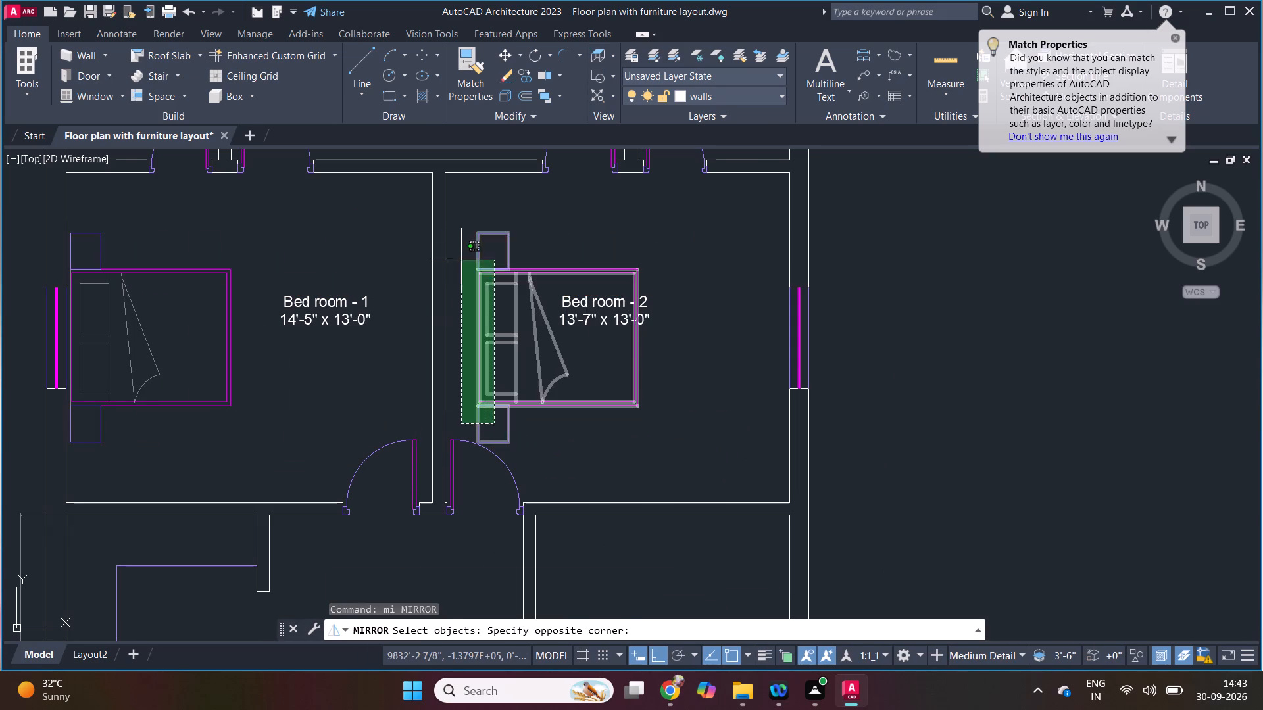
{"action": "left_click_drag", "start_coordinate": [461, 260], "coordinate": [466, 253]}
{"action": "key", "text": "space"}
{"action": "left_click_drag", "start_coordinate": [551, 247], "coordinate": [551, 241]}
{"action": "left_click", "coordinate": [552, 237]}
{"action": "type", "text": "y"}
{"action": "key", "text": "space"}
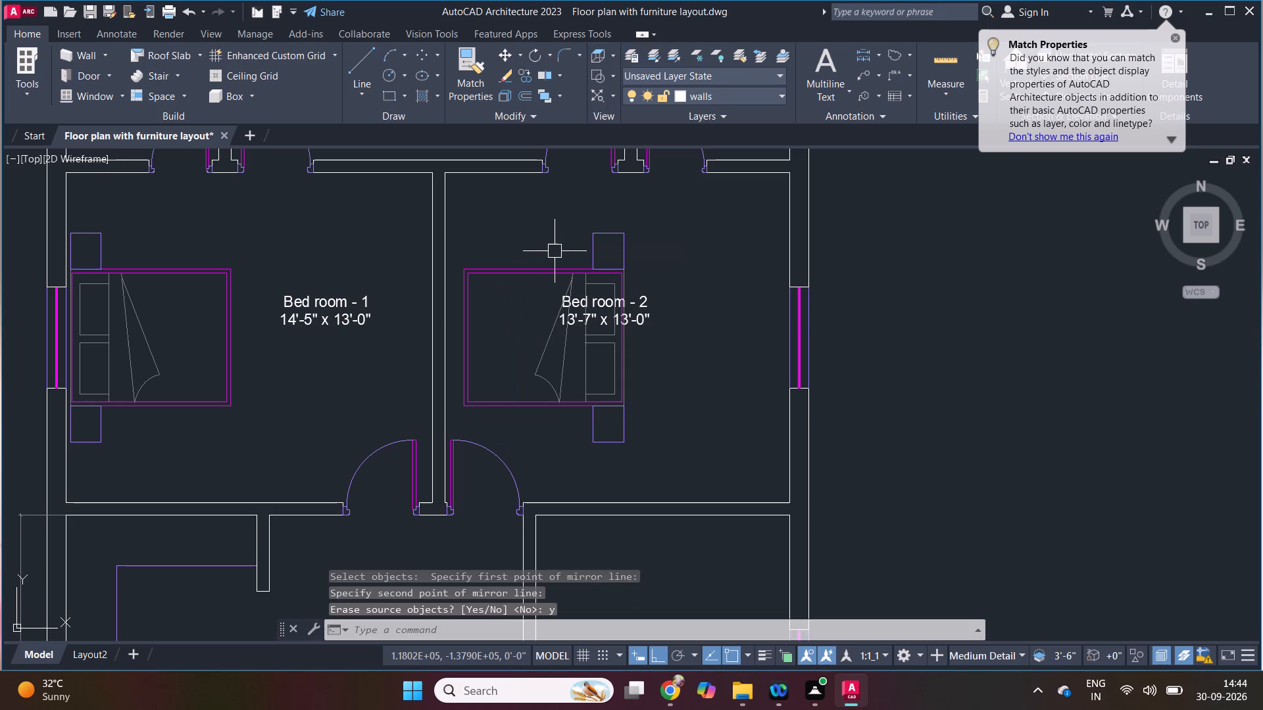
Move the mirrored bed and side tables against Bed room - 2's east wall, centred on the window.
{"action": "key", "text": "m"}
{"action": "key", "text": "space"}
{"action": "key", "text": "p"}
{"action": "key", "text": "space"}
{"action": "scroll", "coordinate": [631, 362], "scroll_direction": "up", "scroll_amount": 1}
{"action": "key", "text": "space"}
{"action": "left_click", "coordinate": [627, 328]}
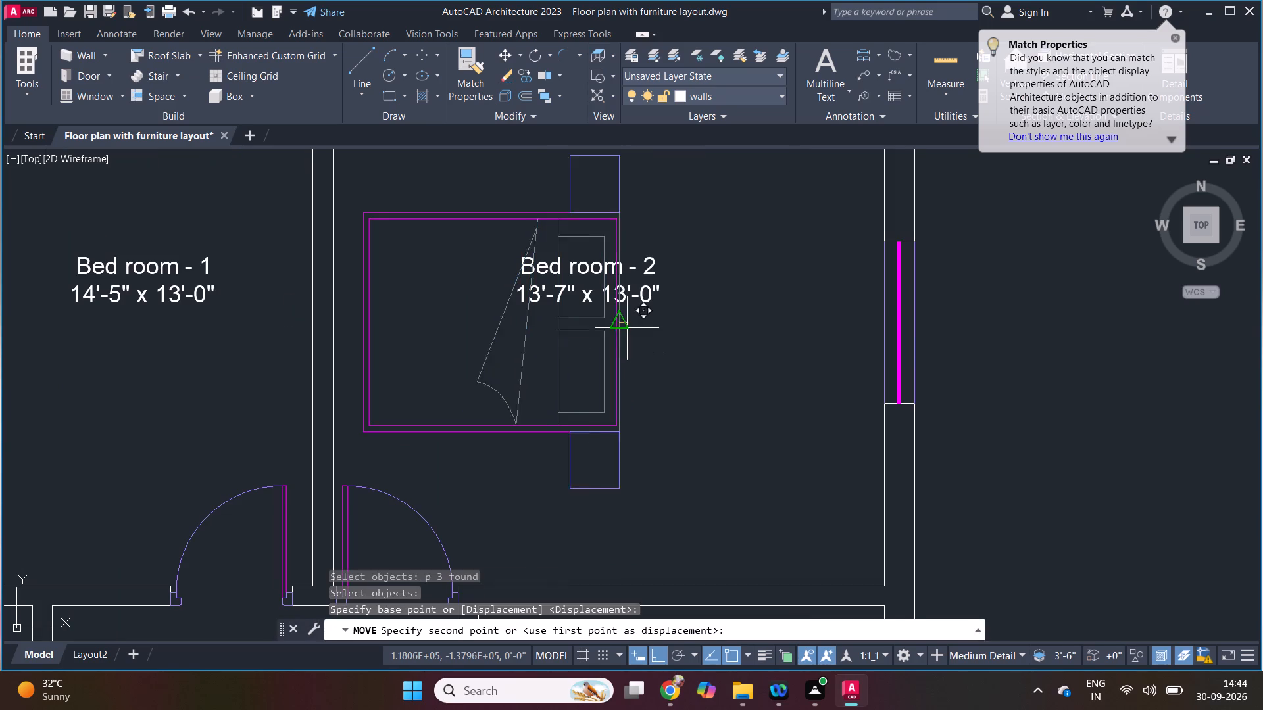
{"action": "left_click", "coordinate": [878, 335]}
Move Bed room - 2's bed and side tables 2 inches west, away from the east wall.
{"action": "key", "text": "m"}
{"action": "key", "text": "space"}
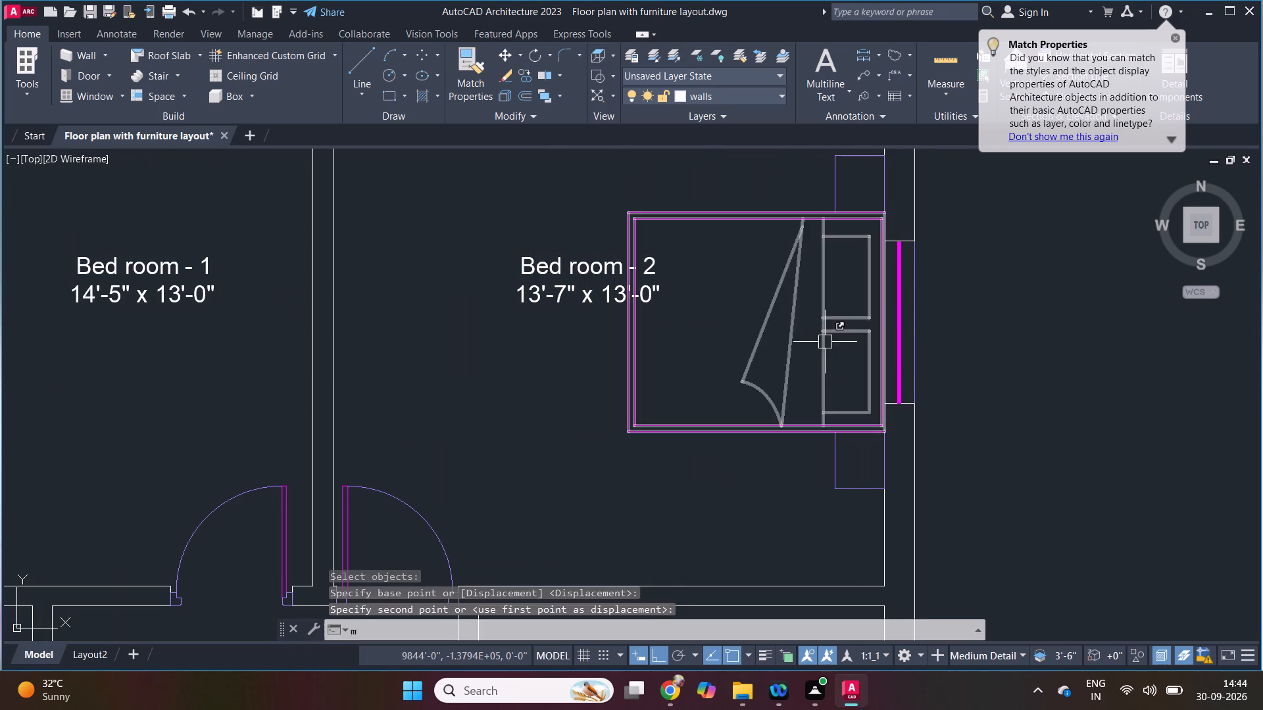
{"action": "key", "text": "p"}
{"action": "key", "text": "space"}
{"action": "key", "text": "space"}
{"action": "left_click", "coordinate": [495, 410]}
{"action": "type", "text": "2"}
{"action": "key", "text": "space"}
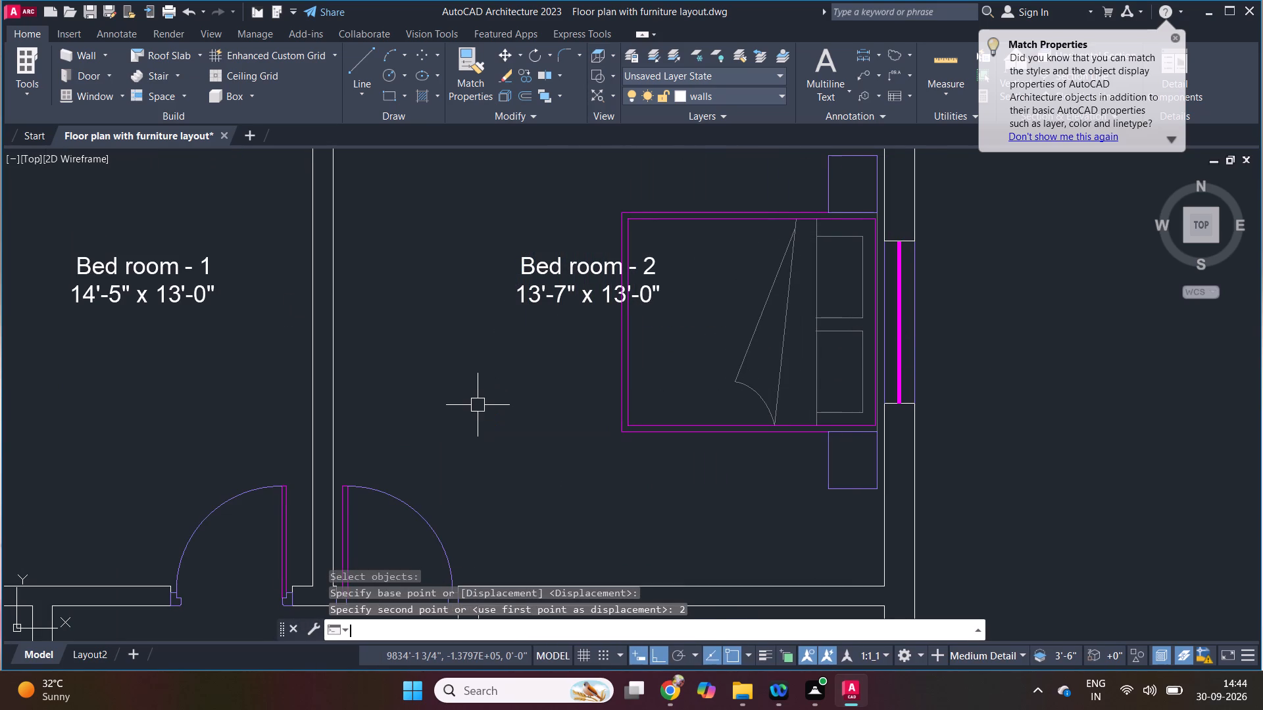
Move the Bed room - 2 label west, clear of the bed.
{"action": "key", "text": "m"}
{"action": "key", "text": "space"}
{"action": "left_click", "coordinate": [551, 287]}
{"action": "key", "text": "space"}
{"action": "left_click_drag", "start_coordinate": [557, 352], "coordinate": [533, 358]}
{"action": "left_click", "coordinate": [436, 370]}
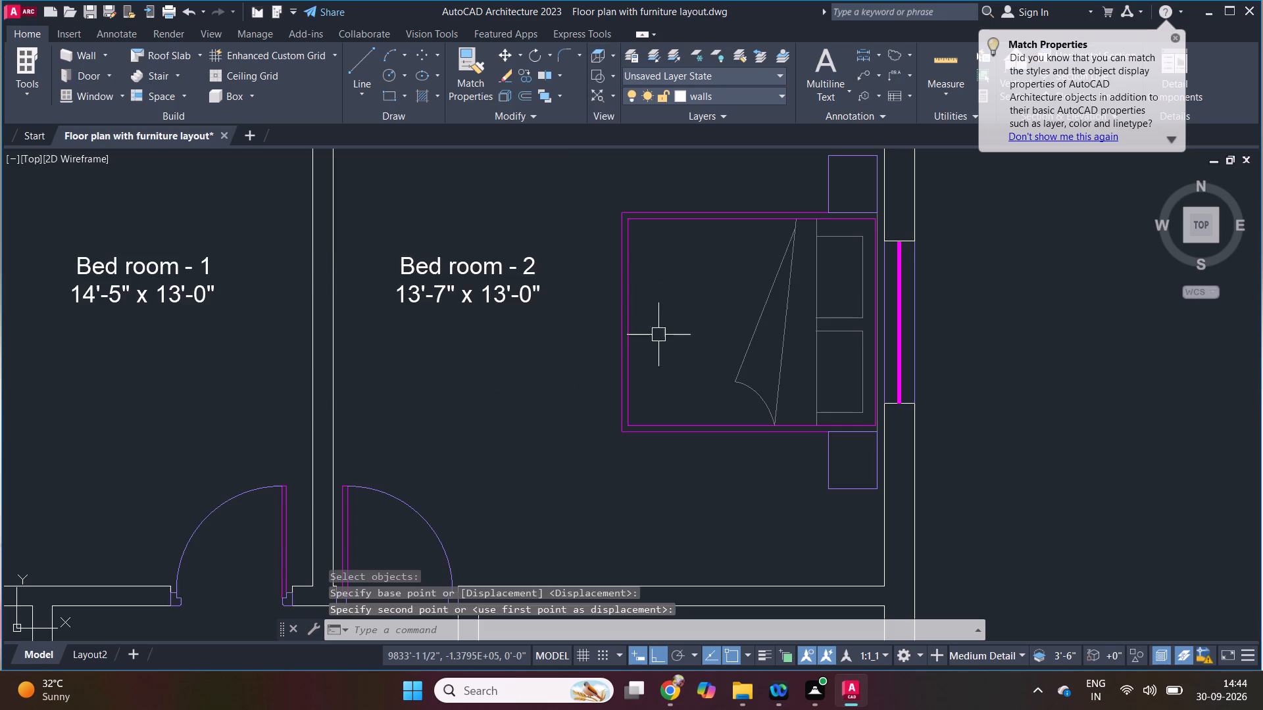
{"action": "scroll", "coordinate": [683, 331], "scroll_direction": "down", "scroll_amount": 2}
{"action": "key", "text": "Escape"}
Copy Bed room - 2's bed and side tables straight down into Bed room - 3, centred on its east window.
{"action": "scroll", "coordinate": [695, 366], "scroll_direction": "up", "scroll_amount": 1}
{"action": "type", "text": "cp"}
{"action": "key", "text": "space"}
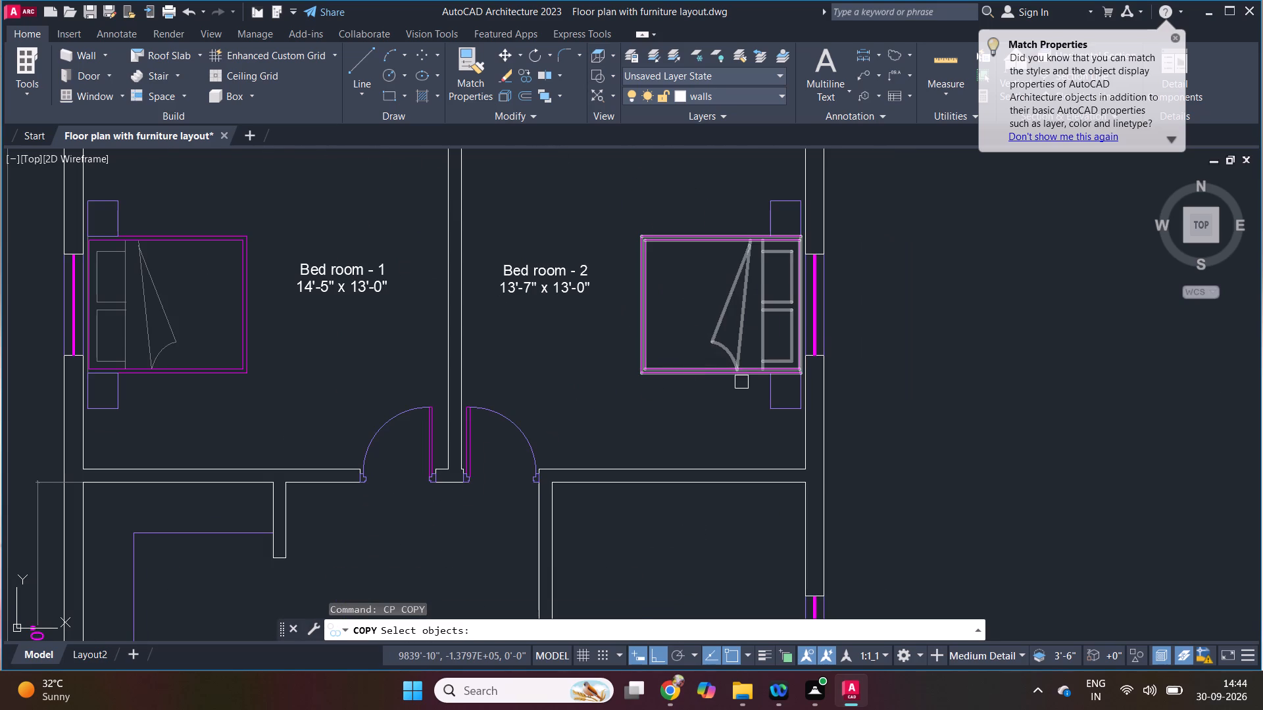
{"action": "scroll", "coordinate": [741, 417], "scroll_direction": "down", "scroll_amount": 1}
{"action": "scroll", "coordinate": [770, 378], "scroll_direction": "up", "scroll_amount": 2}
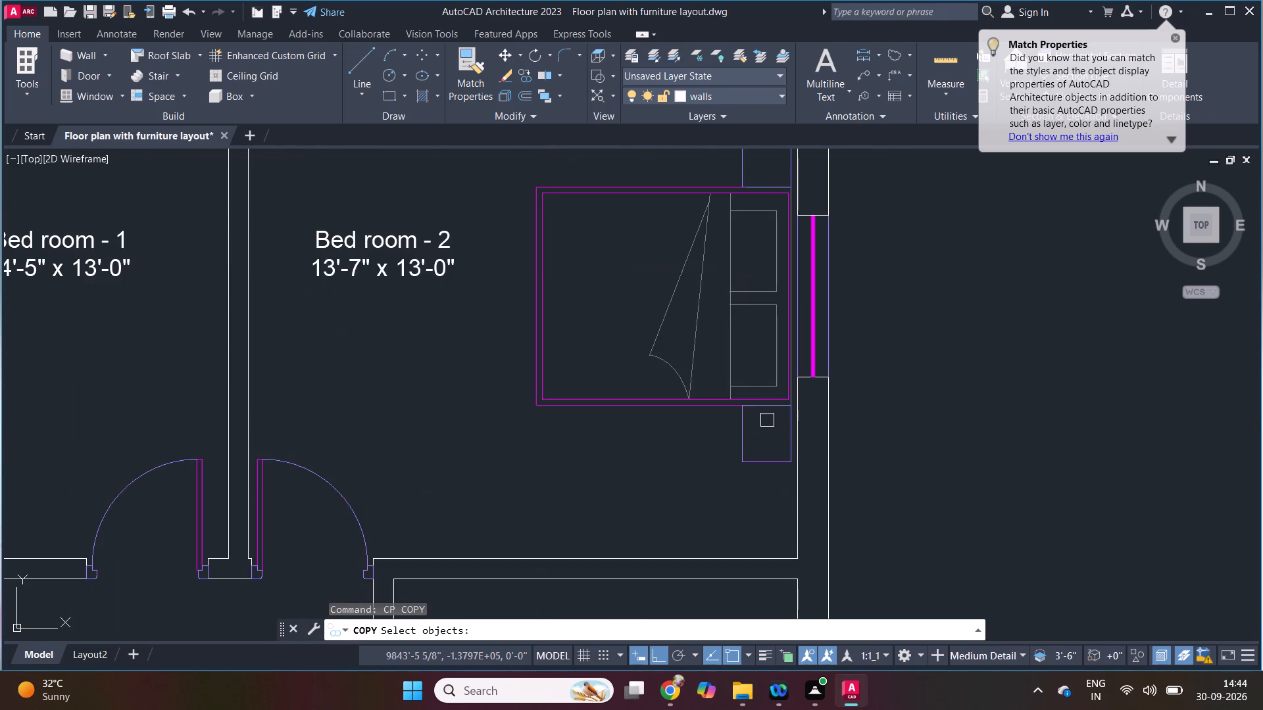
{"action": "left_click", "coordinate": [764, 437]}
{"action": "scroll", "coordinate": [741, 419], "scroll_direction": "down", "scroll_amount": 2}
{"action": "left_click", "coordinate": [715, 320]}
{"action": "scroll", "coordinate": [761, 379], "scroll_direction": "up", "scroll_amount": 3}
{"action": "key", "text": "space"}
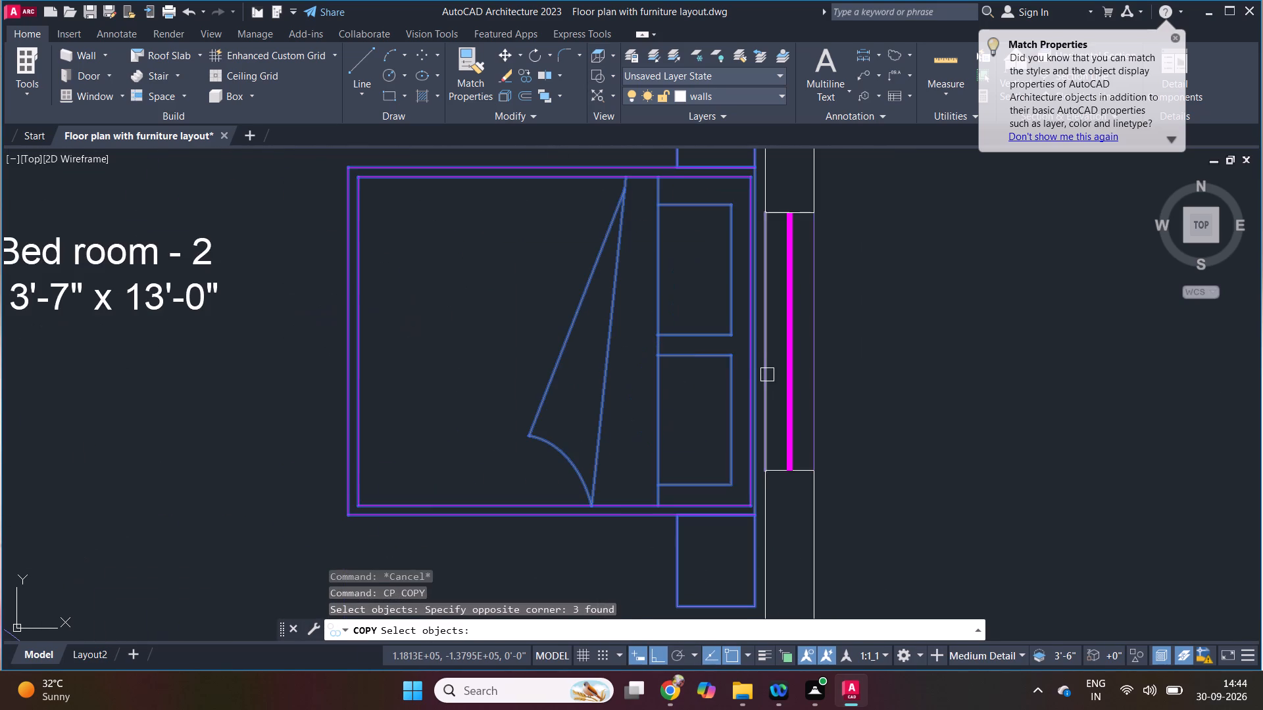
{"action": "left_click", "coordinate": [768, 345]}
{"action": "scroll", "coordinate": [733, 319], "scroll_direction": "down", "scroll_amount": 5}
{"action": "scroll", "coordinate": [707, 405], "scroll_direction": "up", "scroll_amount": 3}
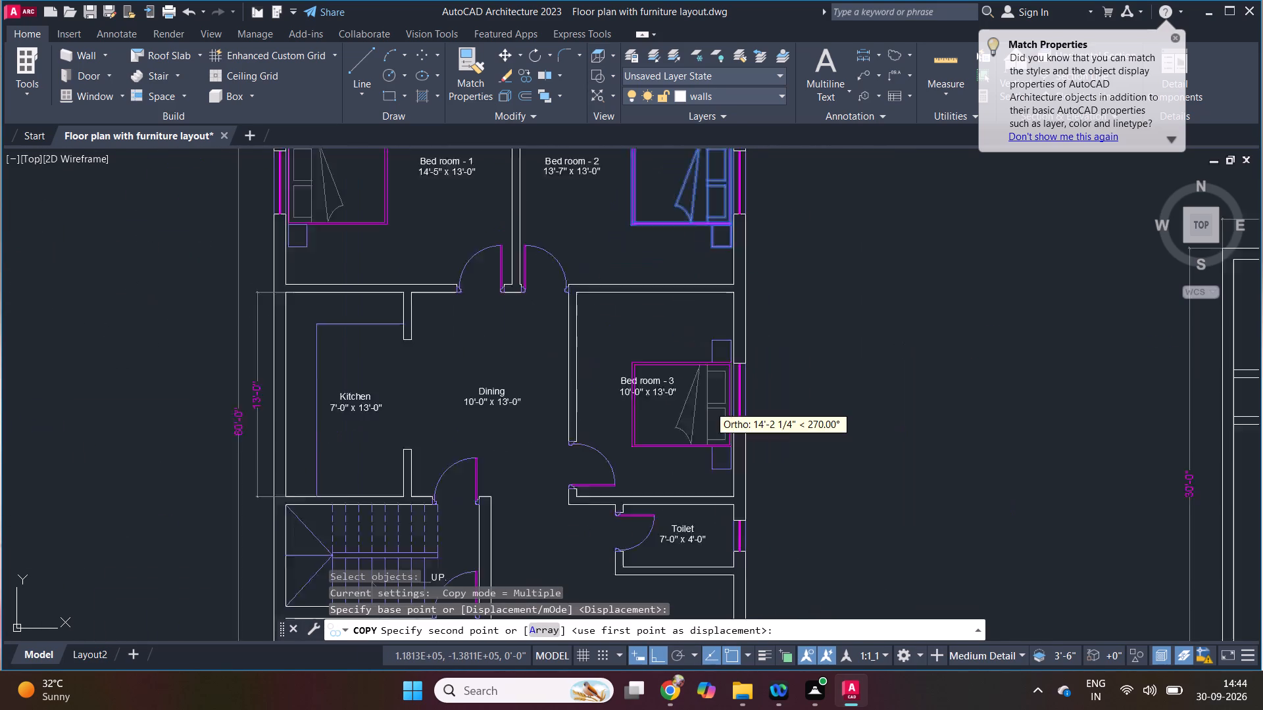
{"action": "scroll", "coordinate": [709, 406], "scroll_direction": "up", "scroll_amount": 1}
{"action": "left_click", "coordinate": [766, 391]}
{"action": "key", "text": "Escape"}
Move the Bed room - 3 label north, above the bed.
{"action": "scroll", "coordinate": [755, 390], "scroll_direction": "down", "scroll_amount": 2}
{"action": "key", "text": "m"}
{"action": "key", "text": "space"}
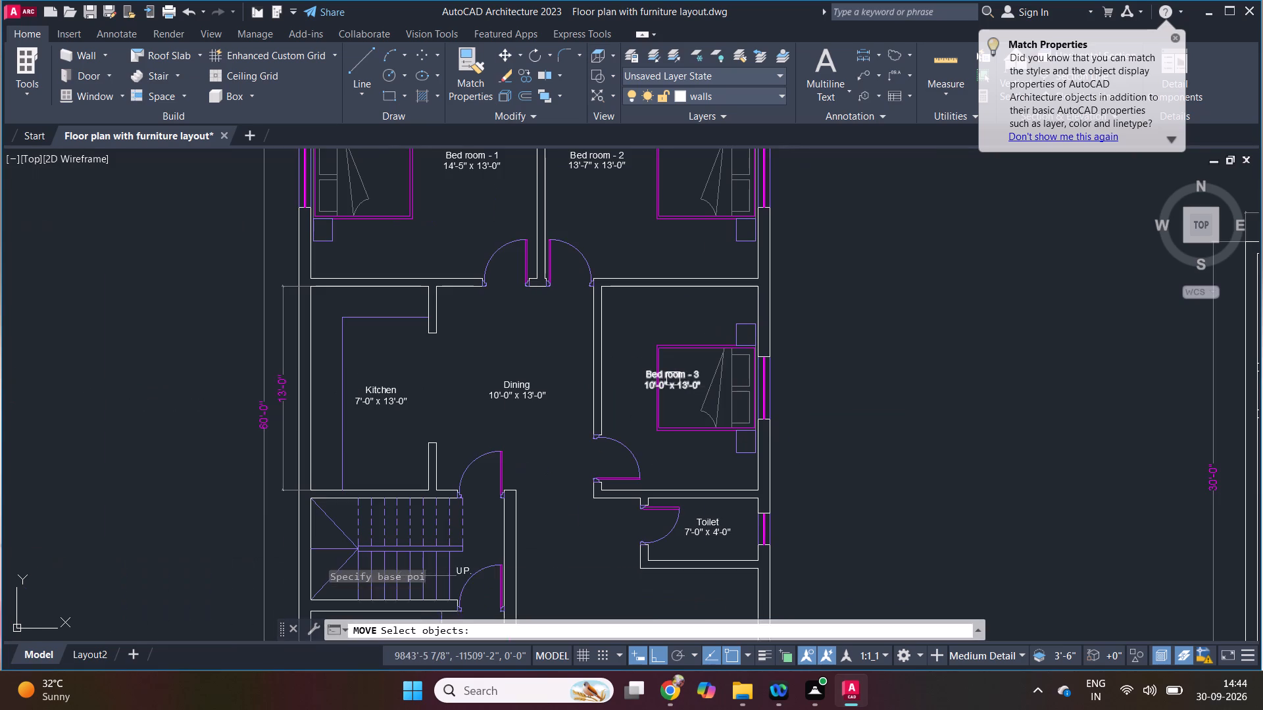
{"action": "left_click_drag", "start_coordinate": [673, 379], "coordinate": [680, 381]}
{"action": "key", "text": "space"}
{"action": "left_click_drag", "start_coordinate": [812, 394], "coordinate": [813, 372]}
{"action": "left_click", "coordinate": [812, 331]}
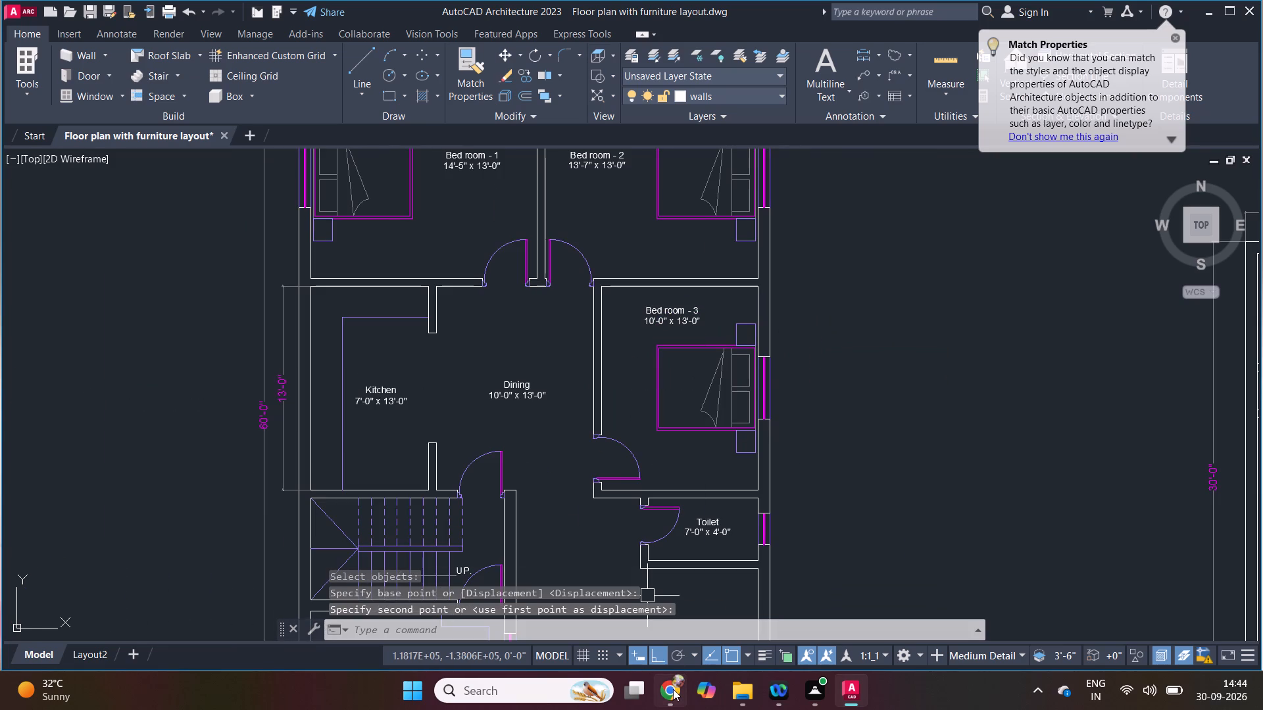
Check the furniture layout against the reference PDF and save the drawing.
{"action": "left_click", "coordinate": [673, 690]}
{"action": "scroll", "coordinate": [717, 515], "scroll_direction": "down", "scroll_amount": 2}
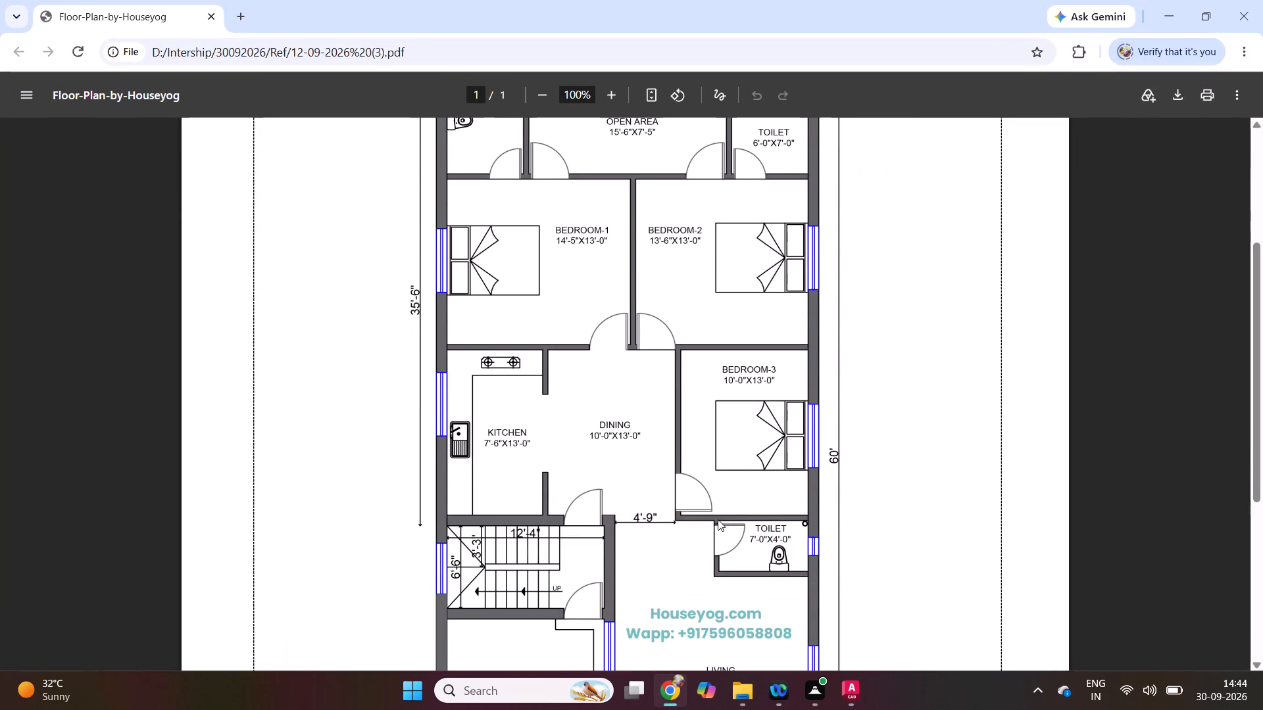
{"action": "left_click", "coordinate": [672, 692]}
{"action": "key", "text": "Escape"}
{"action": "key", "text": "Escape"}
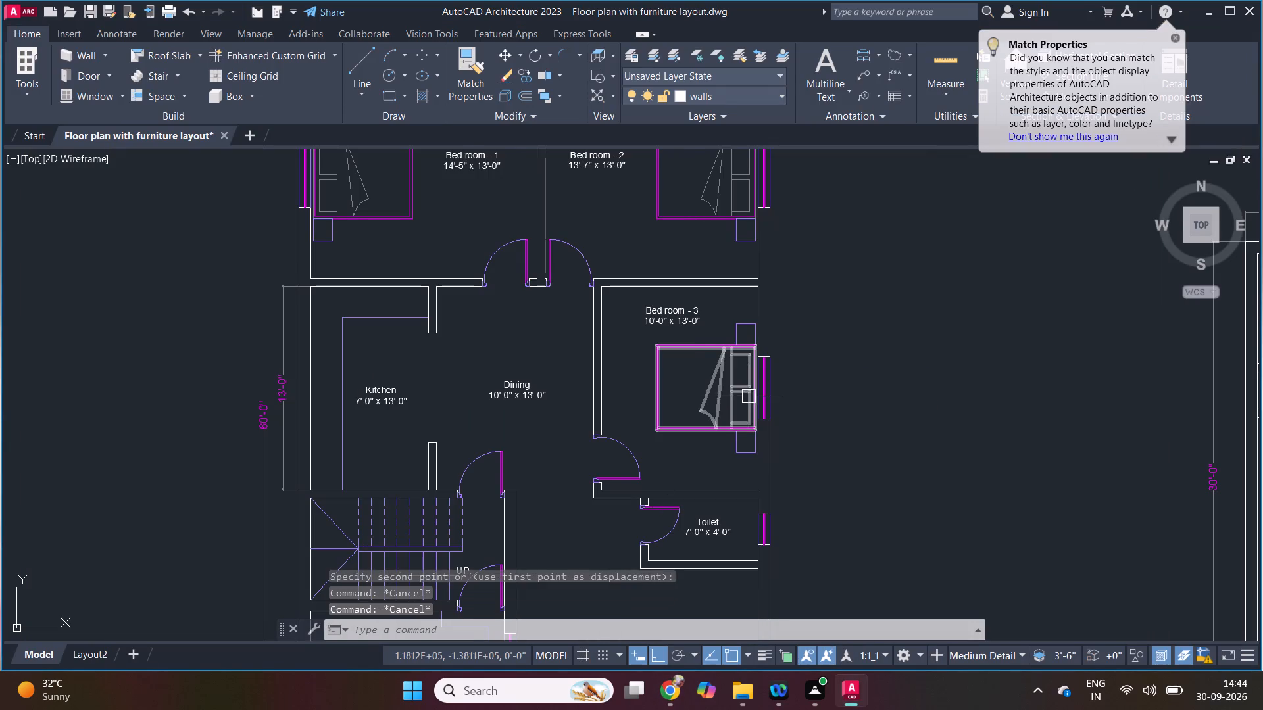
{"action": "scroll", "coordinate": [745, 404], "scroll_direction": "down", "scroll_amount": 1}
{"action": "key", "text": "ctrl+s"}
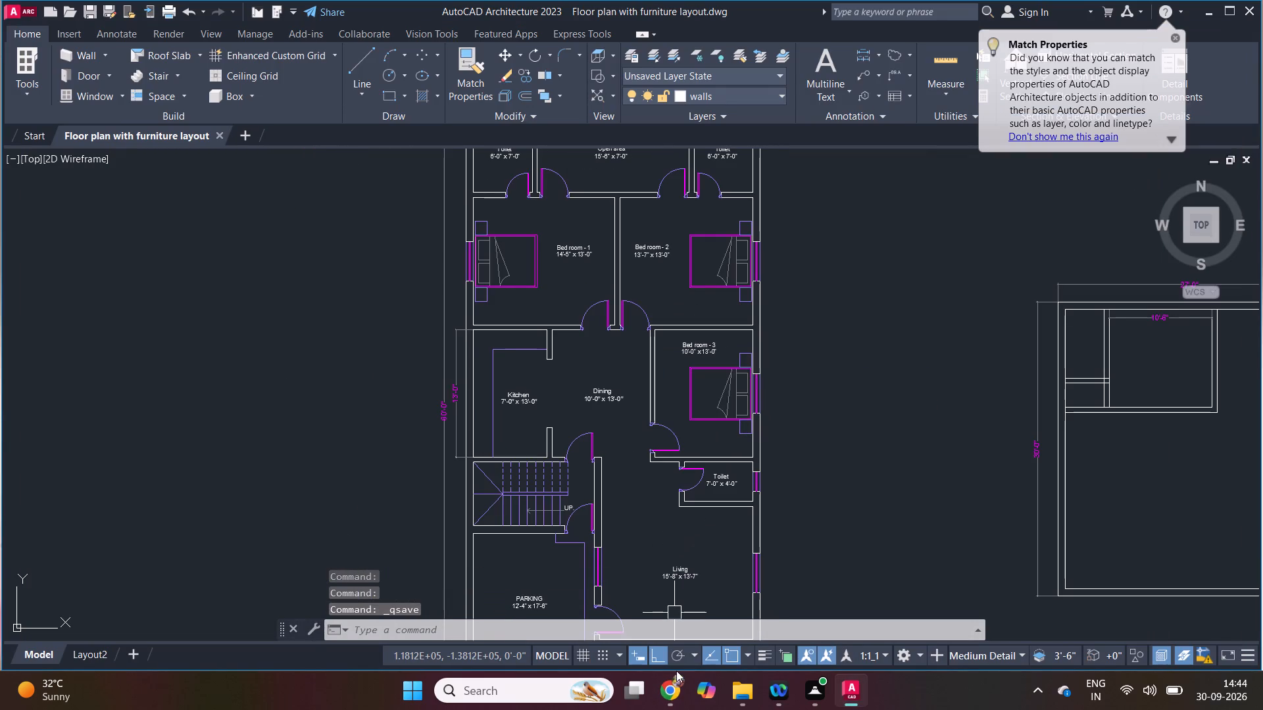
Open the existing drawing Floor plan-10092026 from the 10092026 folder in Intership.
{"action": "left_click", "coordinate": [739, 694]}
{"action": "left_click_drag", "start_coordinate": [530, 398], "coordinate": [526, 392]}
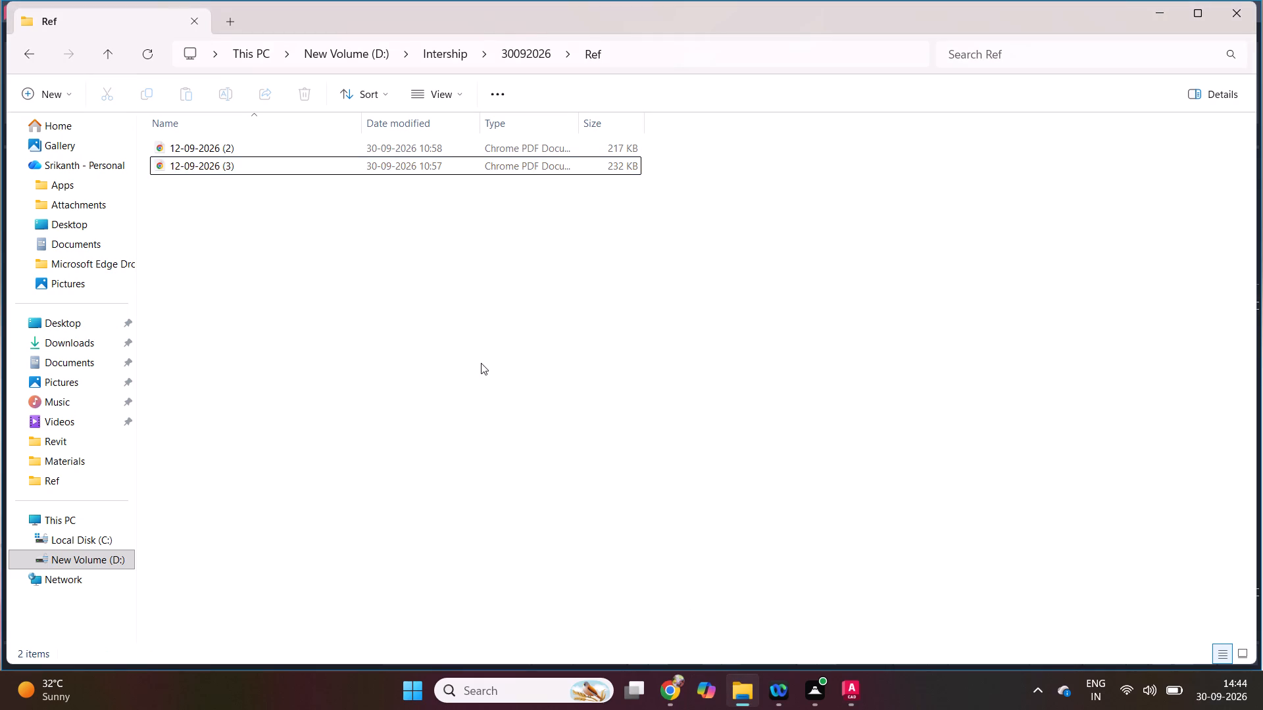
{"action": "key", "text": "BackSpace"}
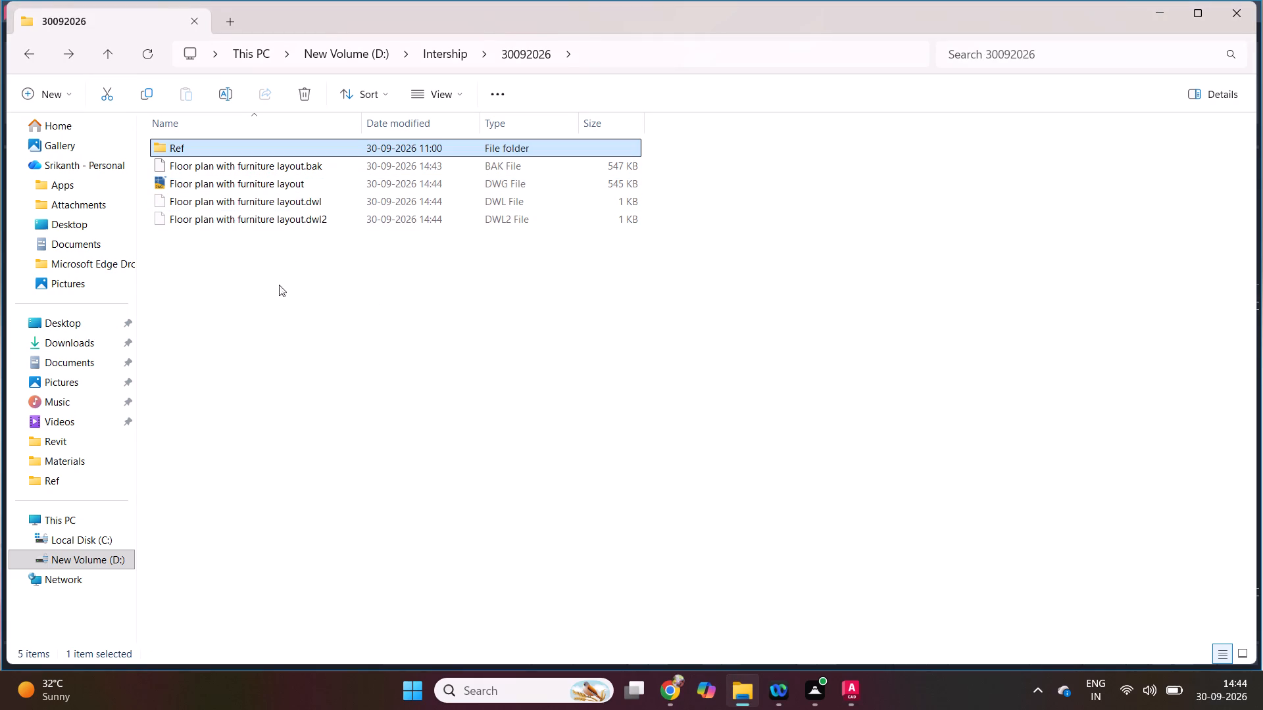
{"action": "key", "text": "BackSpace"}
{"action": "double_click", "coordinate": [222, 163]}
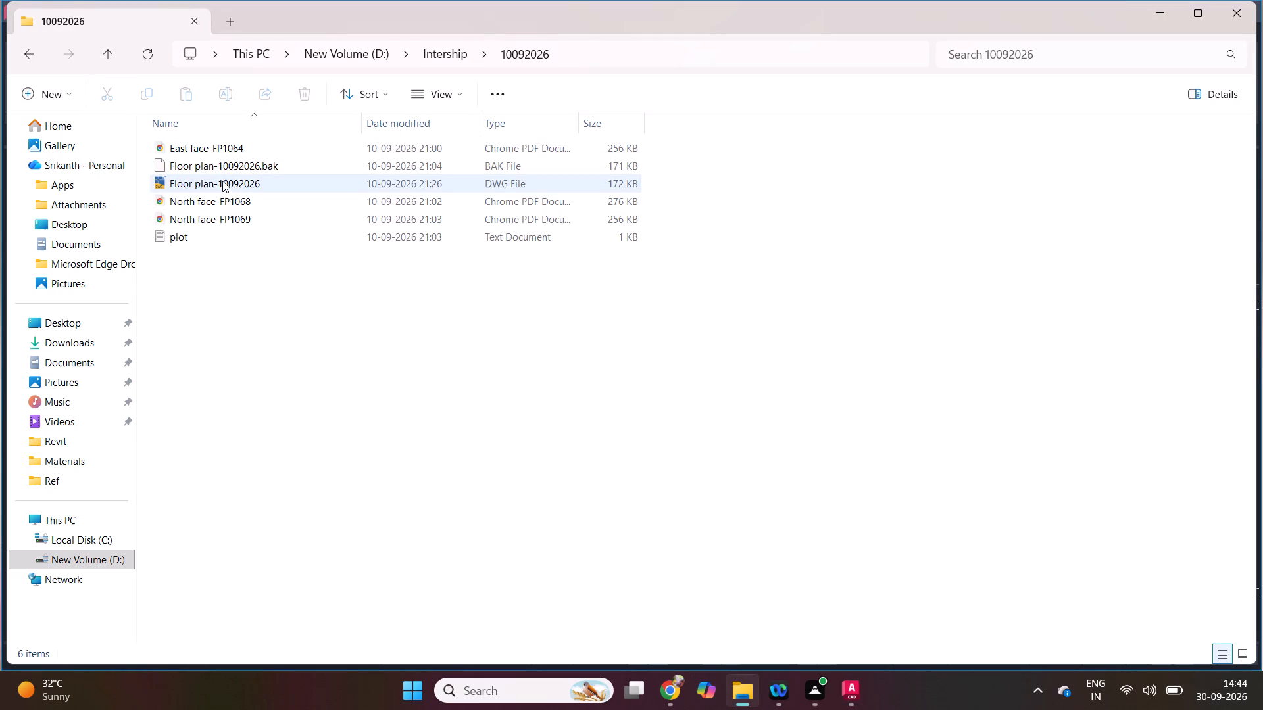
{"action": "double_click", "coordinate": [223, 182]}
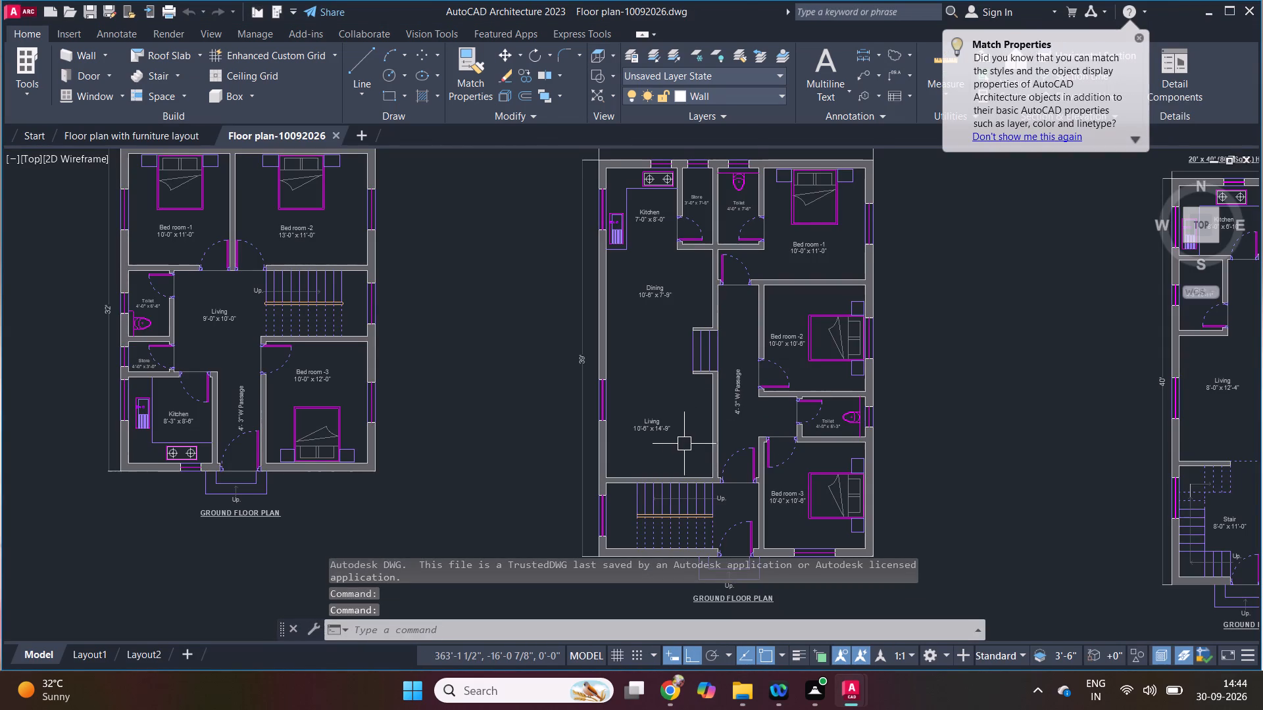
Copy the sink and the two-burner stove of the 7'-0" x 8'-0" Kitchen to the clipboard.
{"action": "key", "text": "ctrl+c"}
{"action": "scroll", "coordinate": [608, 197], "scroll_direction": "up", "scroll_amount": 4}
{"action": "left_click", "coordinate": [601, 277]}
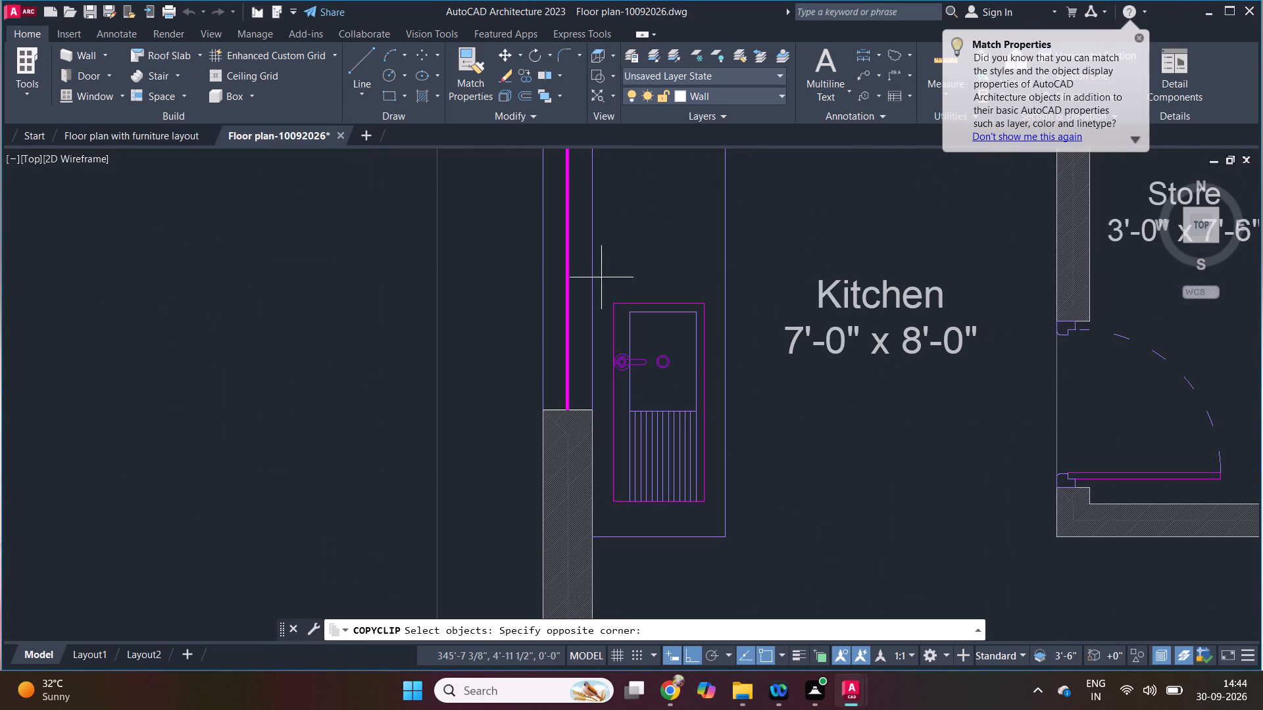
{"action": "left_click", "coordinate": [724, 553]}
{"action": "scroll", "coordinate": [726, 529], "scroll_direction": "down", "scroll_amount": 2}
{"action": "scroll", "coordinate": [793, 321], "scroll_direction": "up", "scroll_amount": 3}
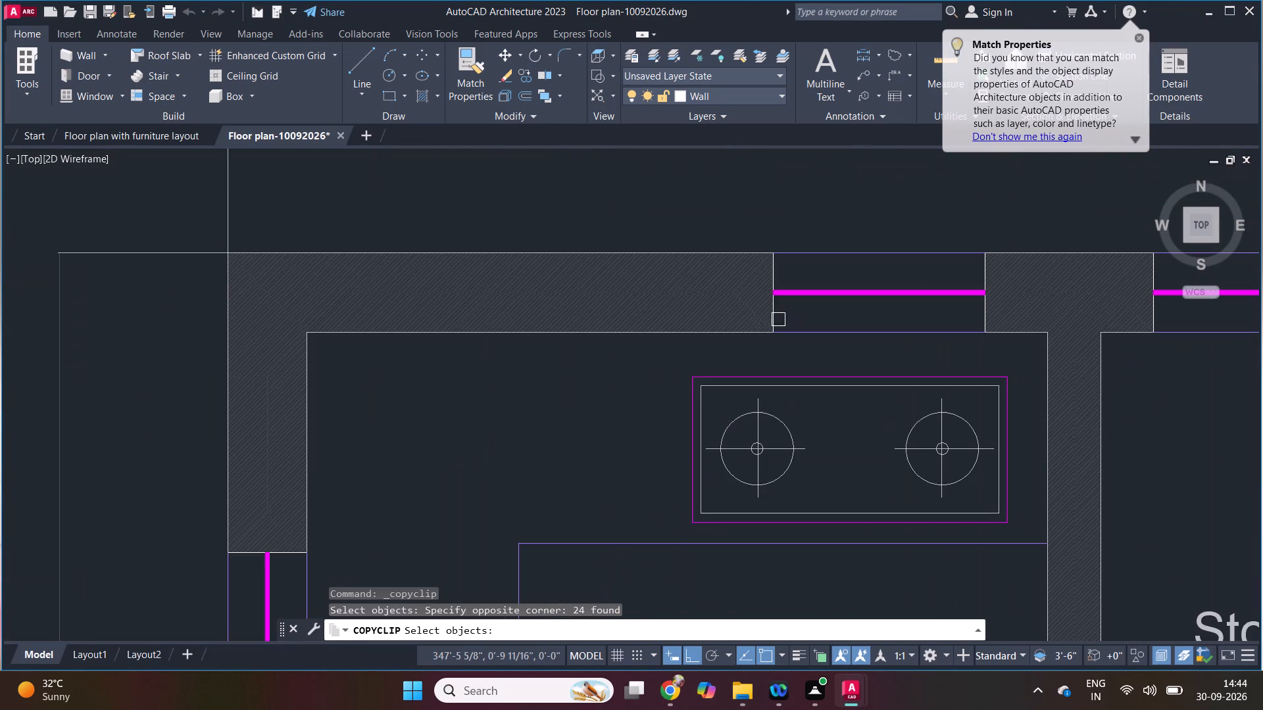
{"action": "left_click", "coordinate": [670, 366]}
{"action": "left_click", "coordinate": [1036, 553]}
{"action": "key", "text": "space"}
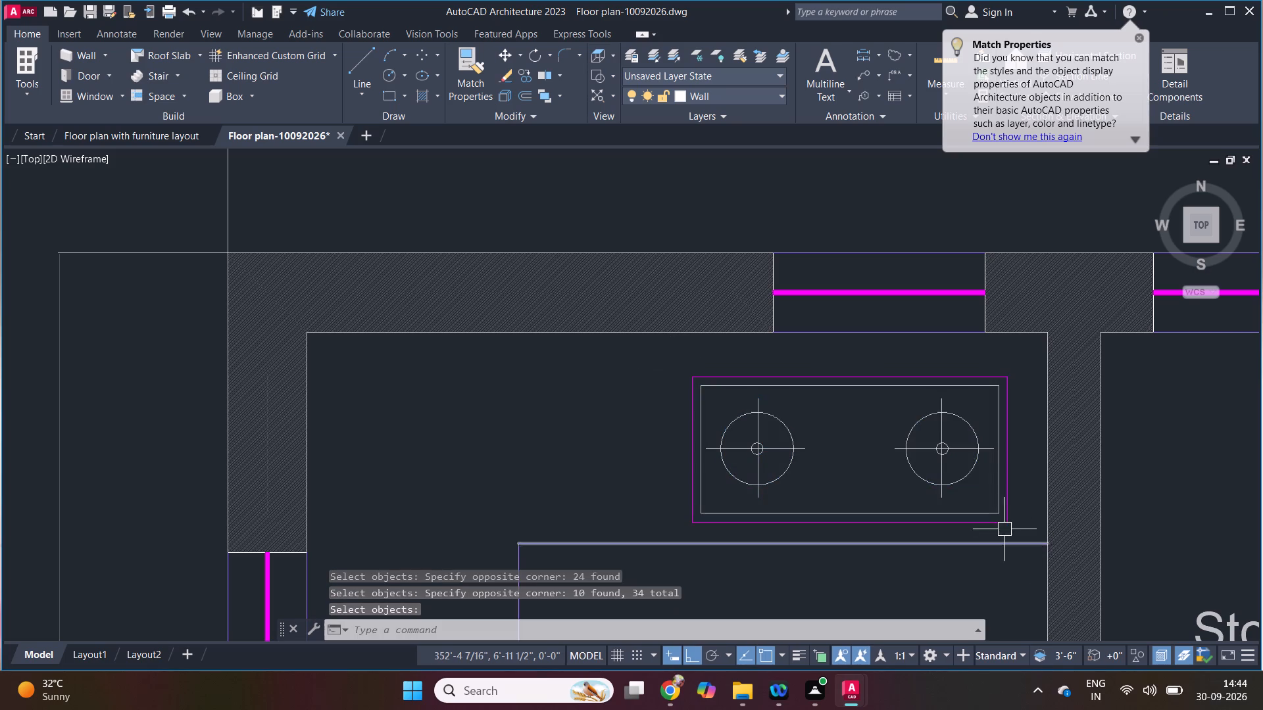
Paste the sink and stove into Floor plan with furniture layout, in the empty space west of the Kitchen.
{"action": "scroll", "coordinate": [801, 404], "scroll_direction": "down", "scroll_amount": 1}
{"action": "key", "text": "ctrl+Tab"}
{"action": "key", "text": "ctrl+Tab"}
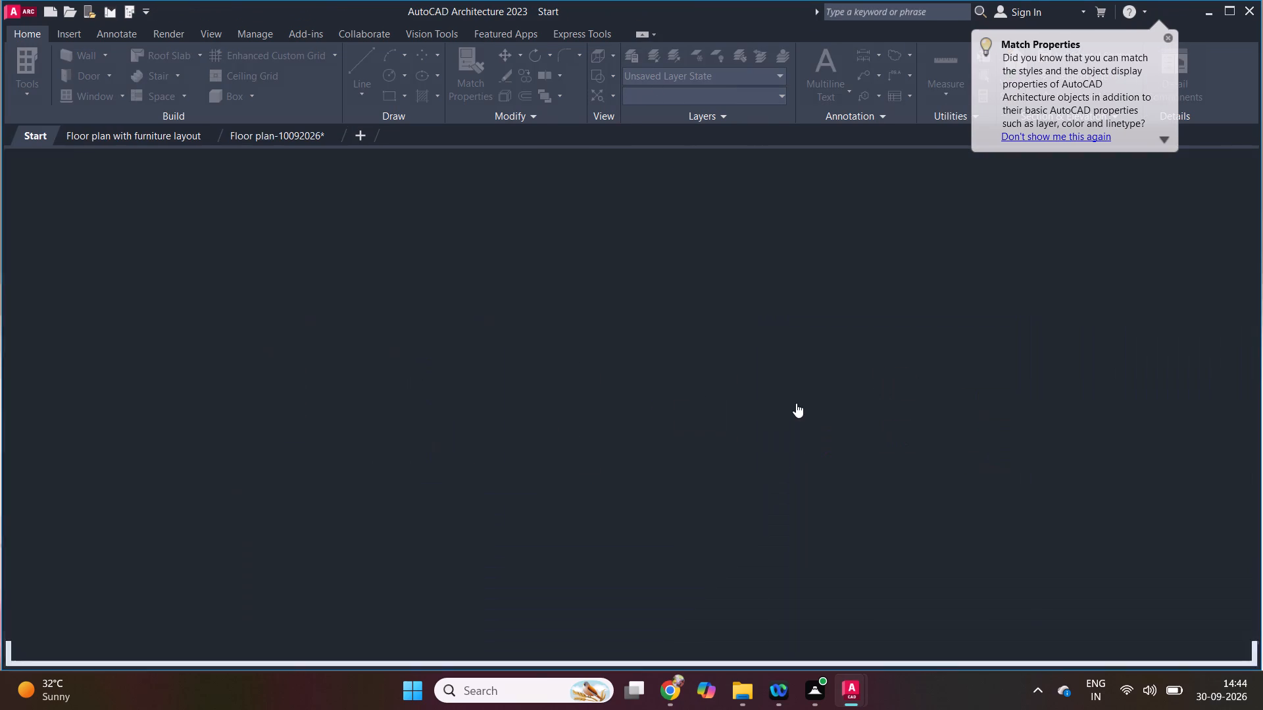
{"action": "scroll", "coordinate": [762, 429], "scroll_direction": "down", "scroll_amount": 1}
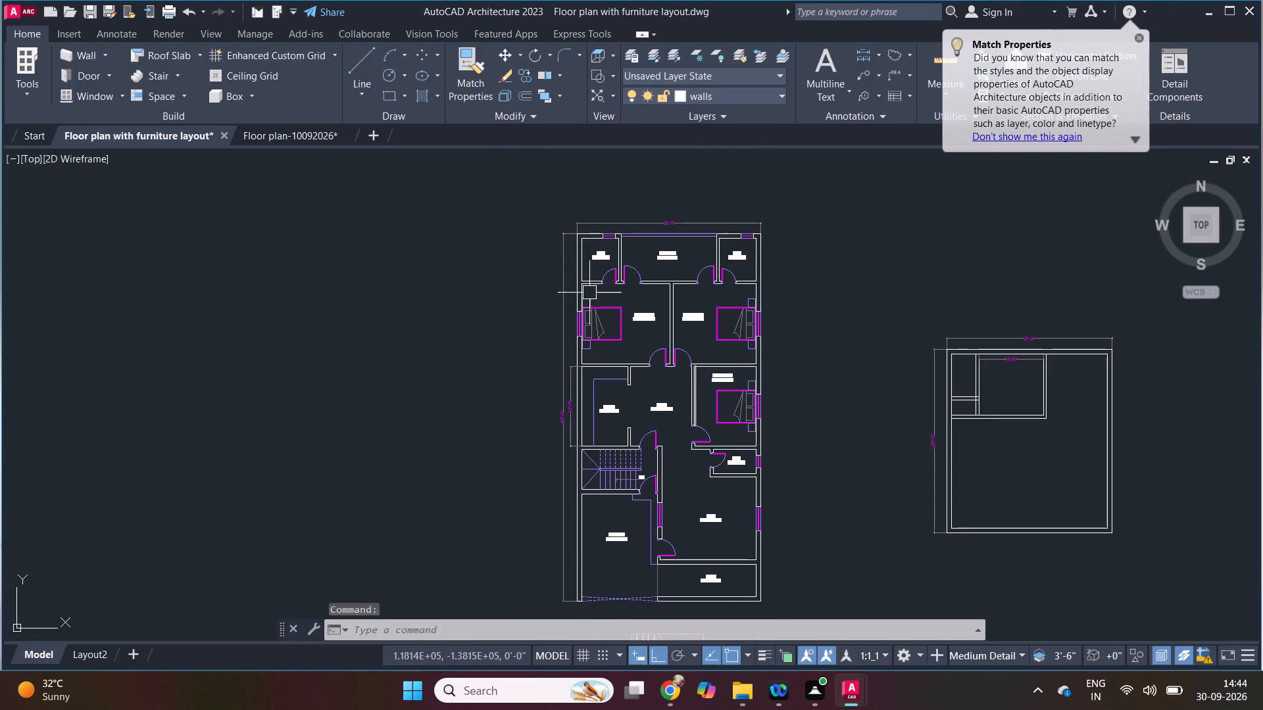
{"action": "scroll", "coordinate": [508, 423], "scroll_direction": "up", "scroll_amount": 1}
{"action": "key", "text": "ctrl+v"}
{"action": "left_click", "coordinate": [499, 423]}
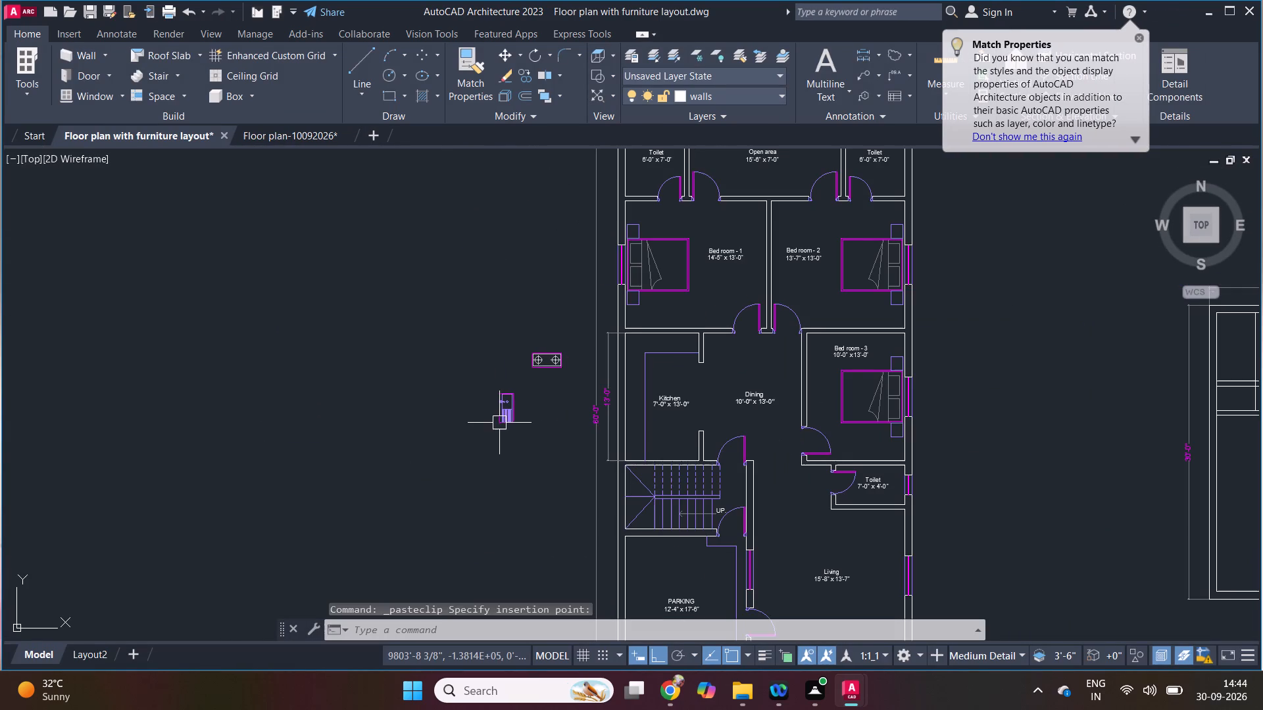
{"action": "key", "text": "Escape"}
Move the stove onto the Kitchen's north counter, with its lower edge on the counter line, following the reference PDF.
{"action": "scroll", "coordinate": [529, 380], "scroll_direction": "up", "scroll_amount": 1}
{"action": "left_click", "coordinate": [678, 689]}
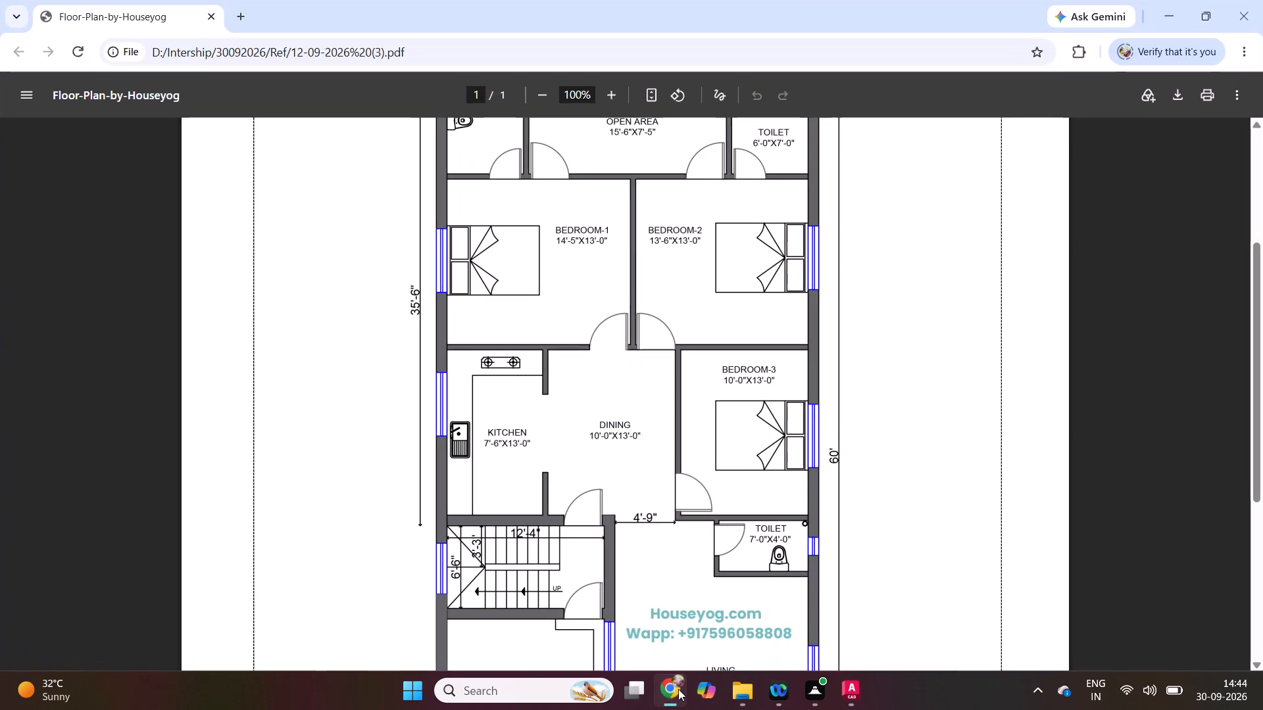
{"action": "left_click", "coordinate": [678, 689]}
{"action": "key", "text": "Escape"}
{"action": "scroll", "coordinate": [541, 292], "scroll_direction": "up", "scroll_amount": 2}
{"action": "key", "text": "m"}
{"action": "key", "text": "space"}
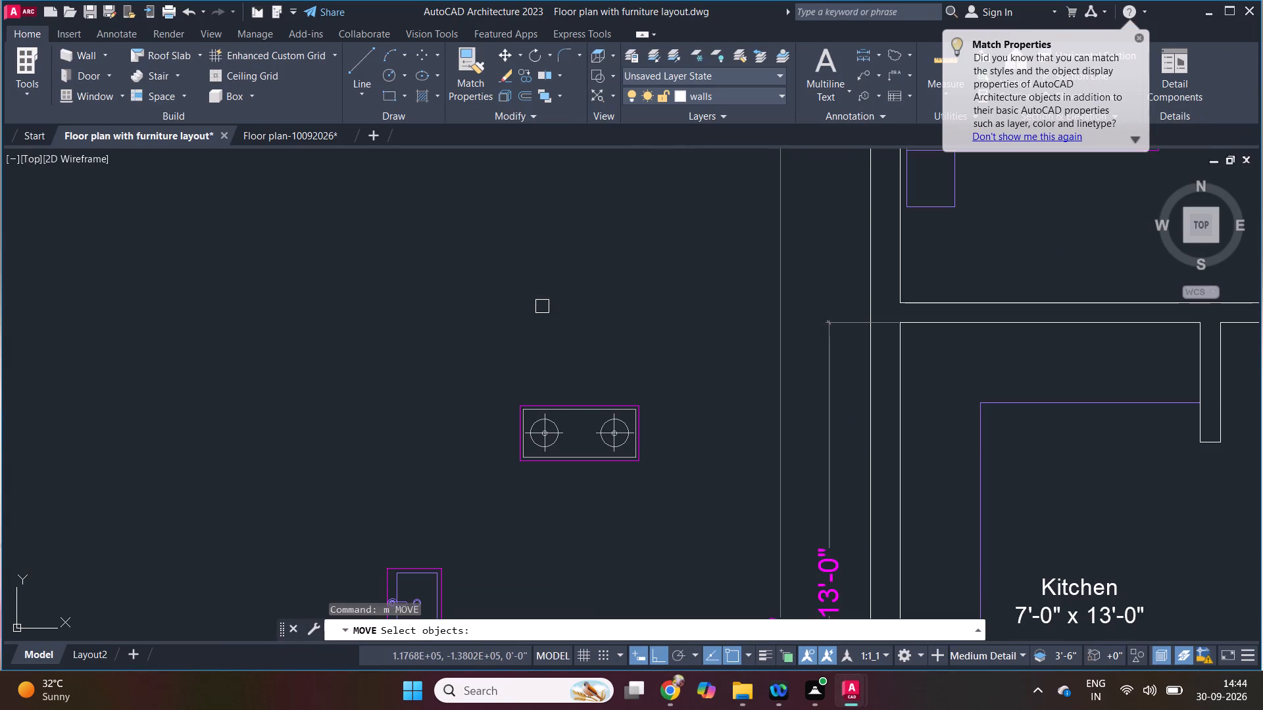
{"action": "left_click_drag", "start_coordinate": [478, 367], "coordinate": [499, 402]}
{"action": "left_click_drag", "start_coordinate": [701, 503], "coordinate": [690, 500]}
{"action": "key", "text": "space"}
{"action": "left_click", "coordinate": [597, 465]}
{"action": "scroll", "coordinate": [518, 458], "scroll_direction": "down", "scroll_amount": 2}
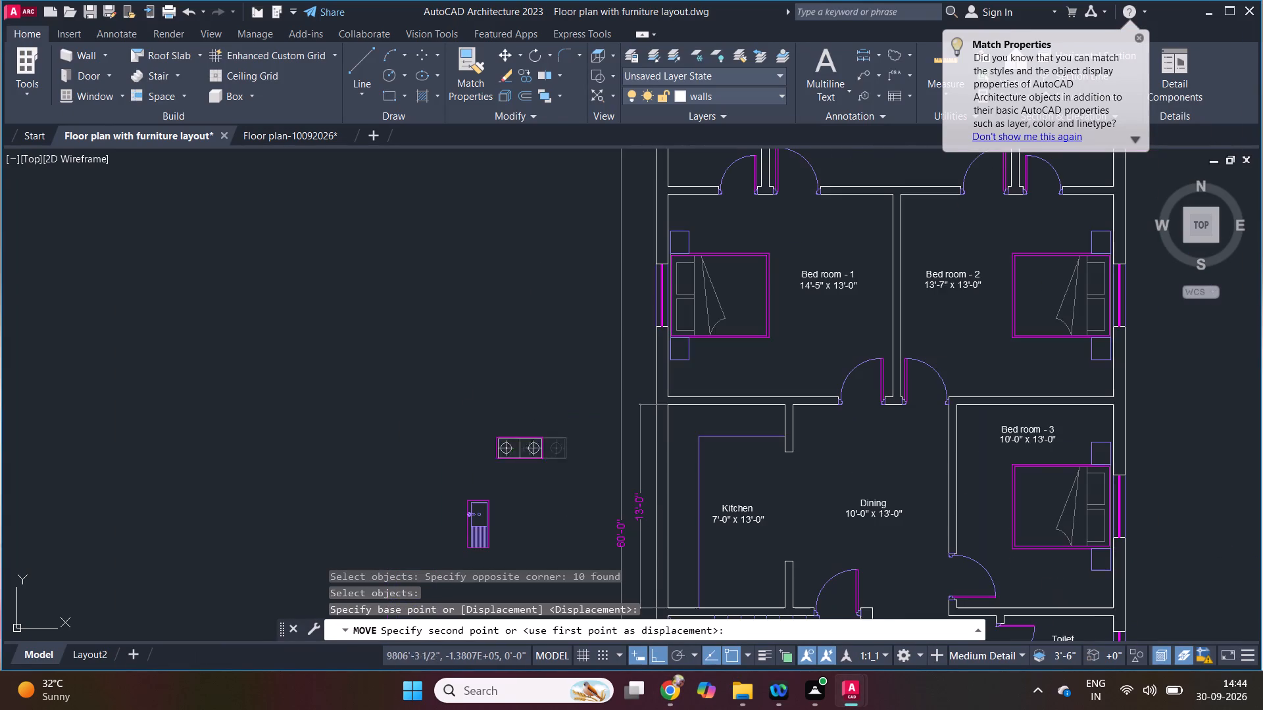
{"action": "scroll", "coordinate": [724, 446], "scroll_direction": "up", "scroll_amount": 2}
{"action": "left_click", "coordinate": [743, 427]}
{"action": "key", "text": "Escape"}
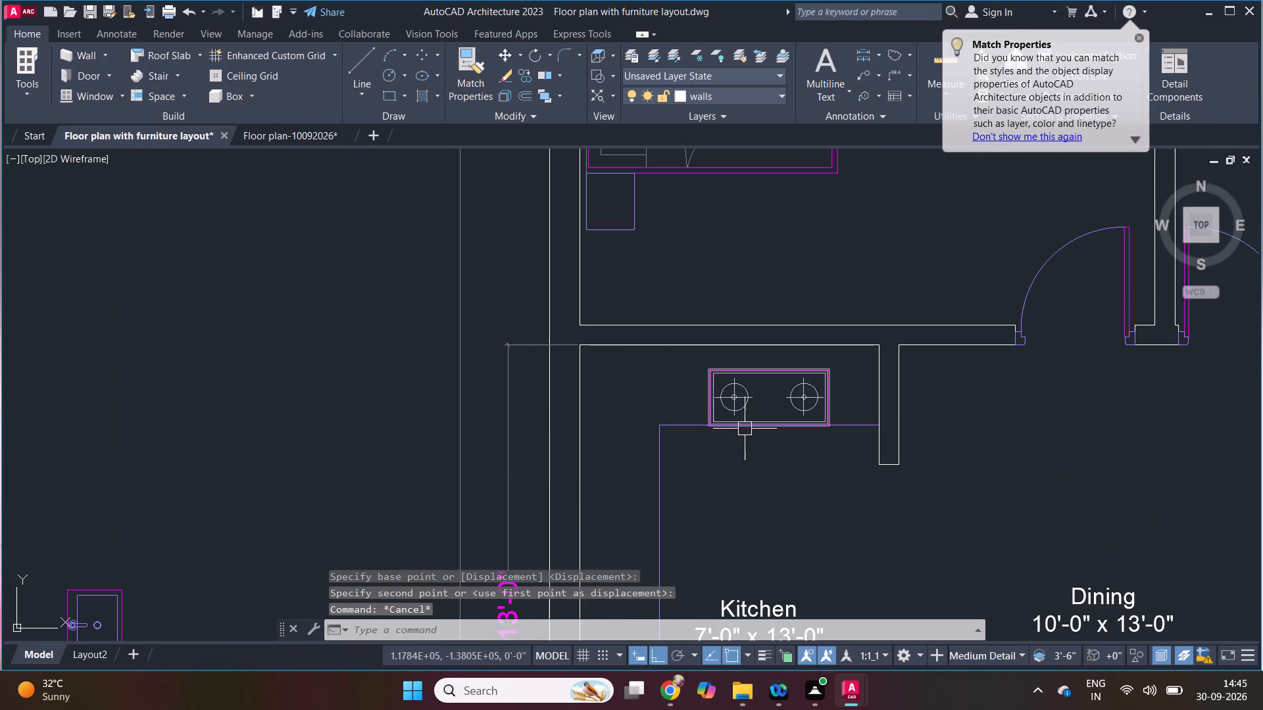
Move the stove 3" north, off the counter line.
{"action": "type", "text": "m"}
{"action": "key", "text": "space"}
{"action": "key", "text": "p"}
{"action": "key", "text": "space"}
{"action": "key", "text": "space"}
{"action": "left_click", "coordinate": [820, 493]}
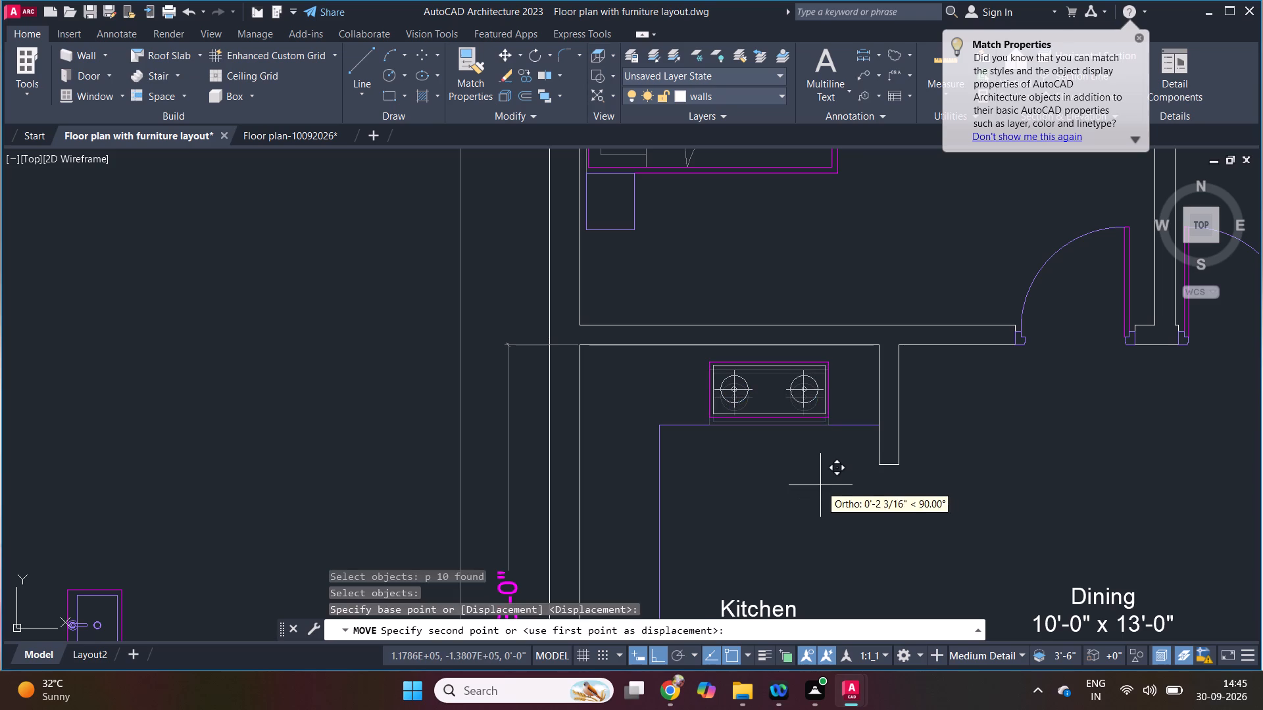
{"action": "type", "text": "3"}
{"action": "key", "text": "space"}
{"action": "scroll", "coordinate": [725, 376], "scroll_direction": "down", "scroll_amount": 3}
{"action": "key", "text": "Escape"}
Move the sink onto the Kitchen's west counter, with its east edge on the counter line, following the reference PDF.
{"action": "scroll", "coordinate": [536, 418], "scroll_direction": "up", "scroll_amount": 2}
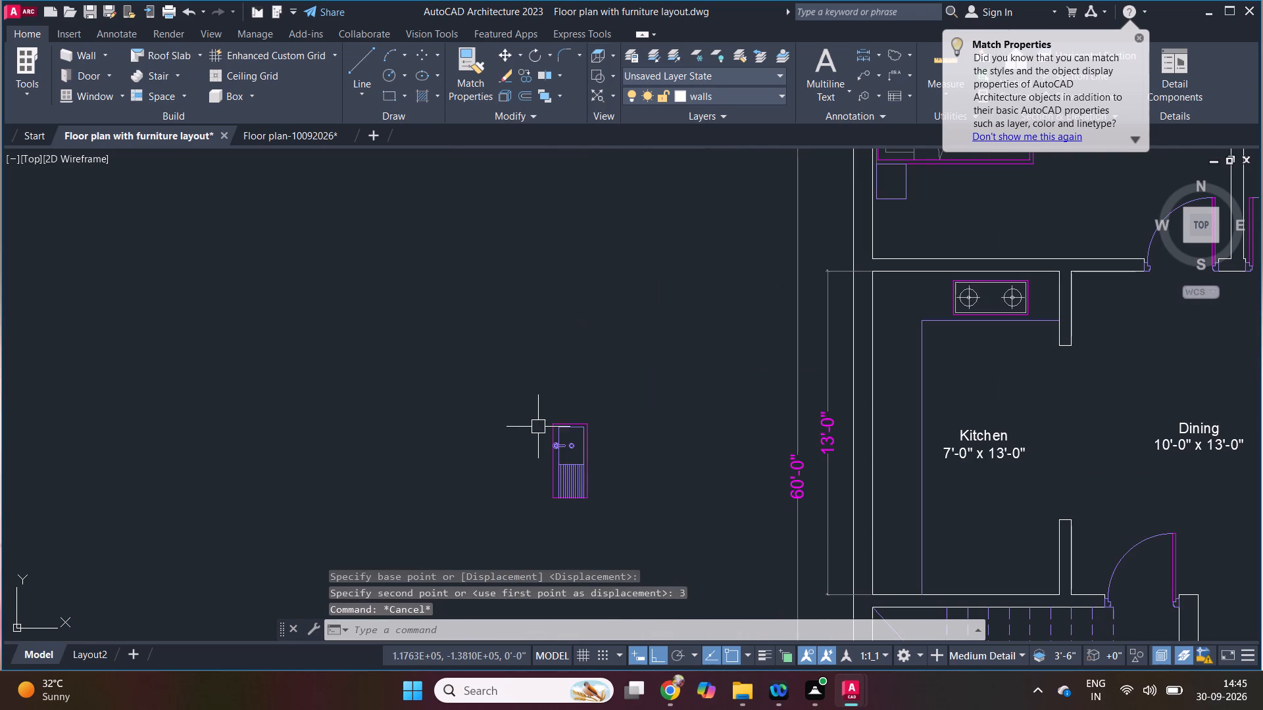
{"action": "left_click", "coordinate": [672, 691]}
{"action": "left_click", "coordinate": [672, 691]}
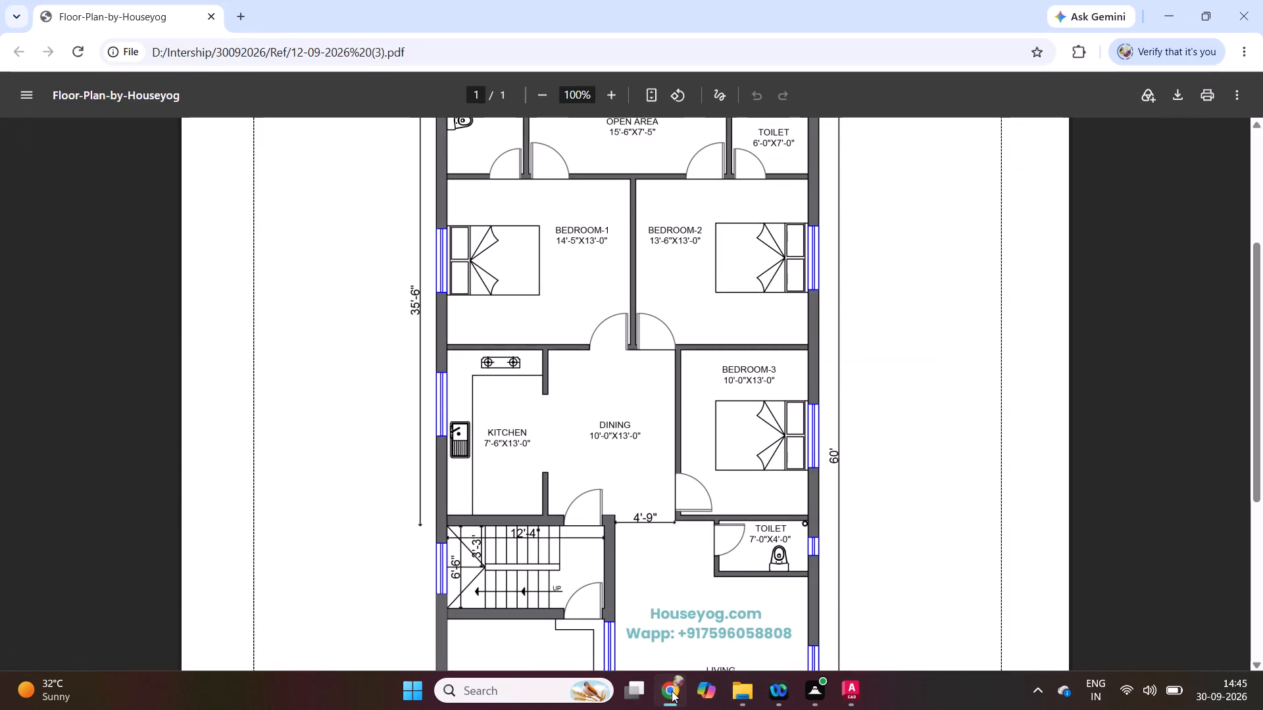
{"action": "key", "text": "m"}
{"action": "key", "text": "space"}
{"action": "left_click_drag", "start_coordinate": [528, 384], "coordinate": [544, 415]}
{"action": "left_click", "coordinate": [621, 575]}
{"action": "scroll", "coordinate": [606, 446], "scroll_direction": "up", "scroll_amount": 2}
{"action": "key", "text": "space"}
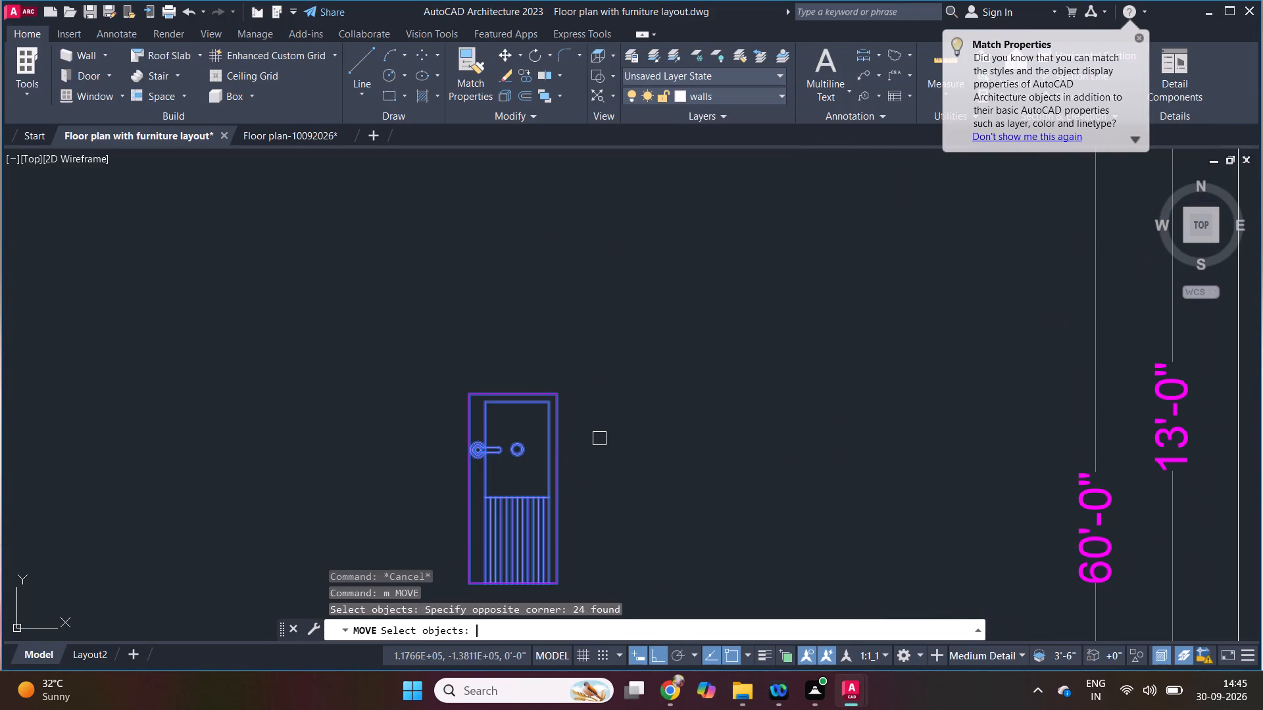
{"action": "left_click", "coordinate": [562, 483]}
{"action": "scroll", "coordinate": [505, 429], "scroll_direction": "up", "scroll_amount": 1}
{"action": "scroll", "coordinate": [503, 429], "scroll_direction": "down", "scroll_amount": 3}
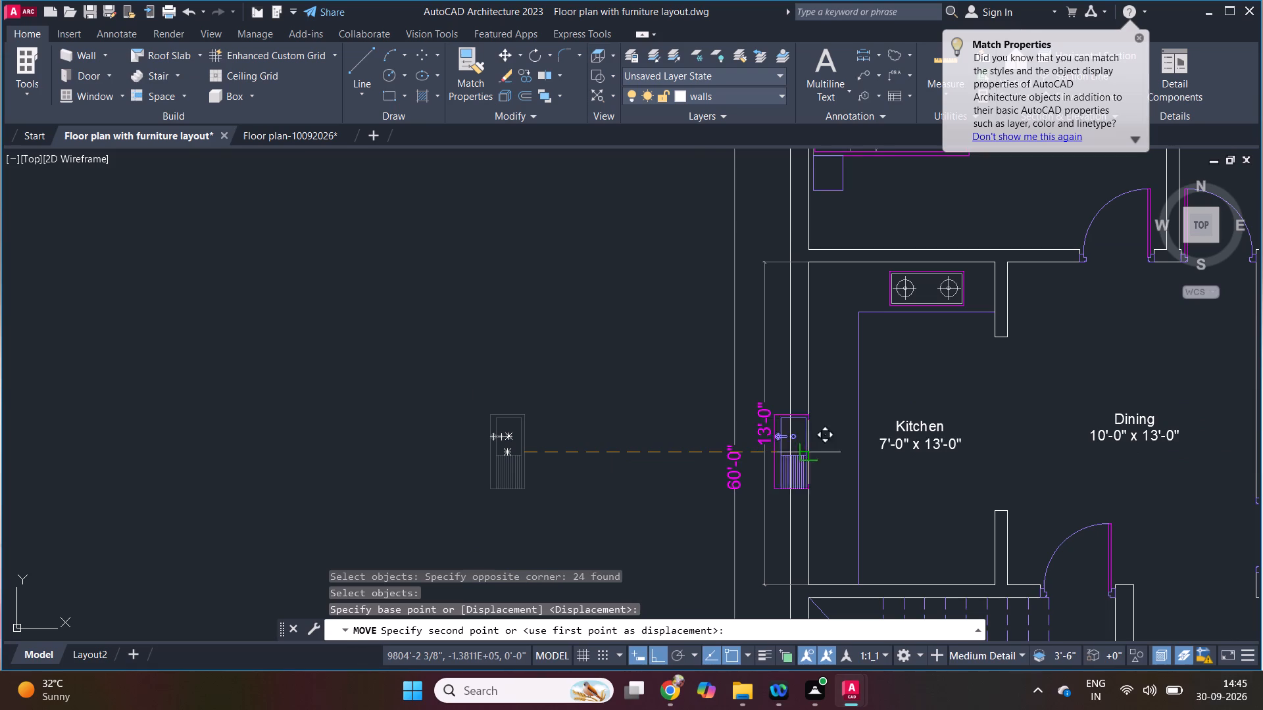
{"action": "left_click", "coordinate": [854, 415]}
{"action": "key", "text": "Escape"}
Move the sink 2" west, off the counter line.
{"action": "key", "text": "m"}
{"action": "key", "text": "space"}
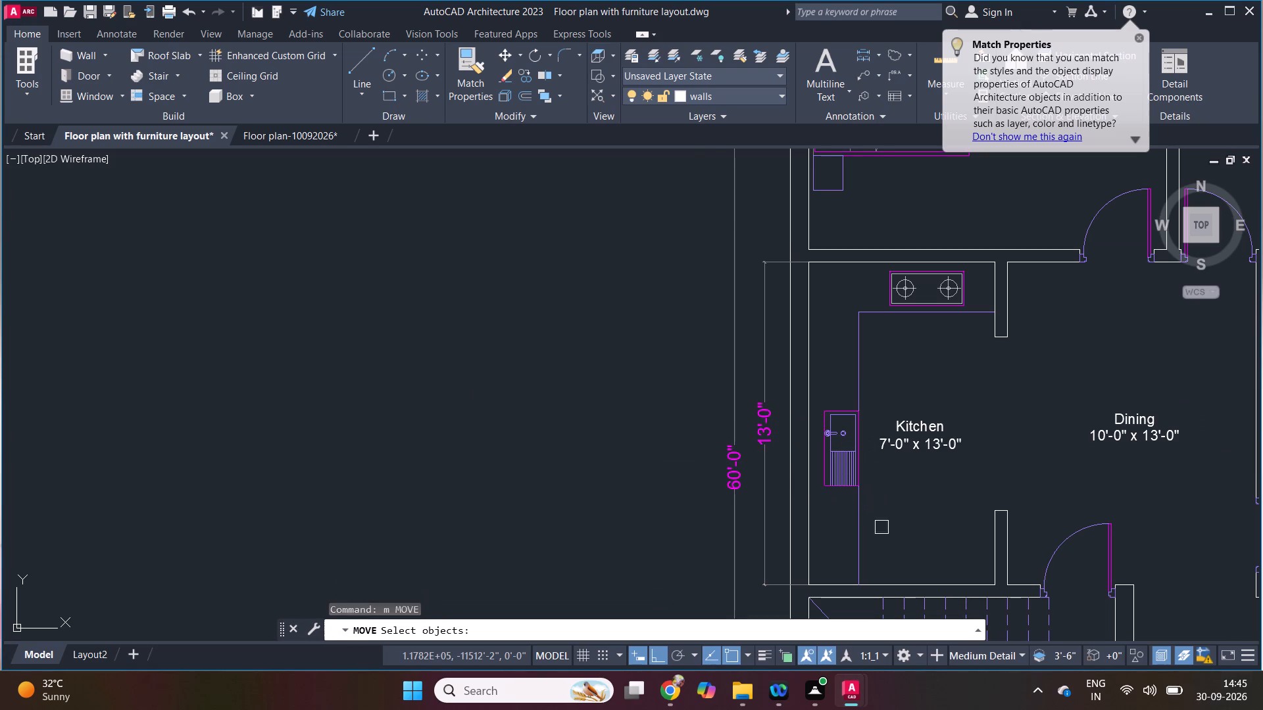
{"action": "key", "text": "p"}
{"action": "key", "text": "space"}
{"action": "scroll", "coordinate": [898, 515], "scroll_direction": "up", "scroll_amount": 1}
{"action": "key", "text": "space"}
{"action": "left_click", "coordinate": [895, 513]}
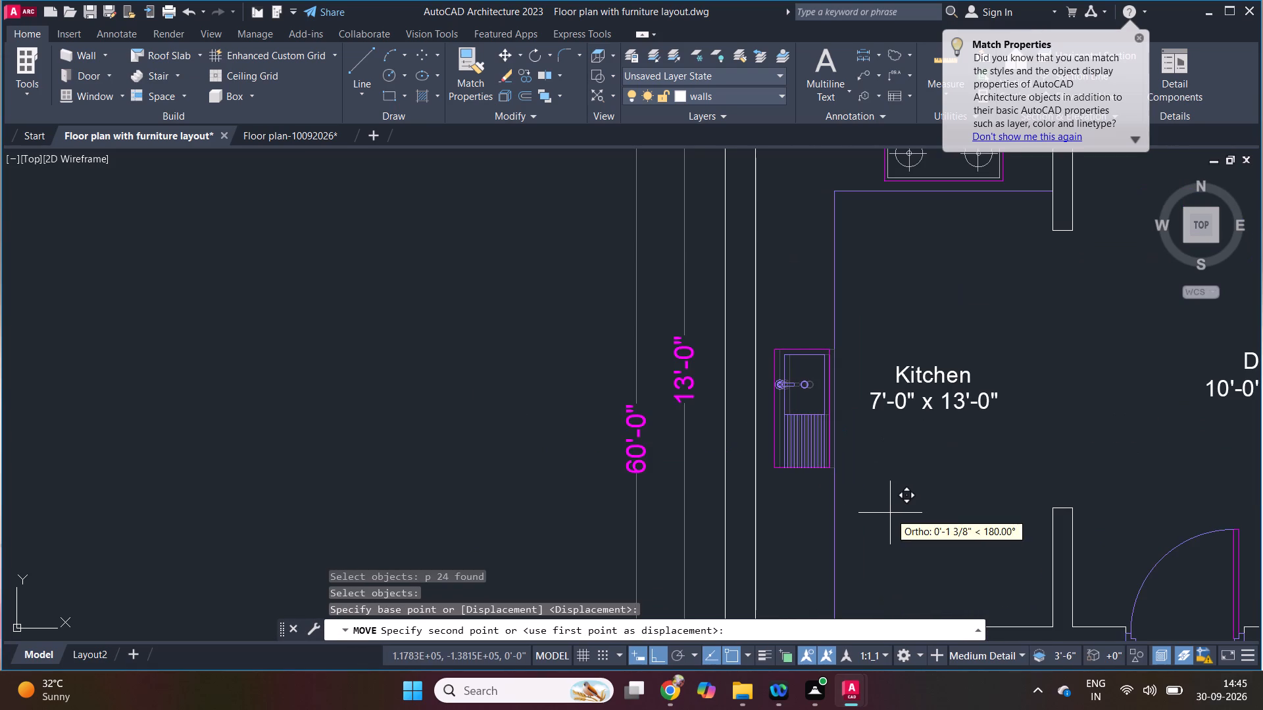
{"action": "type", "text": "2"}
{"action": "key", "text": "space"}
{"action": "scroll", "coordinate": [853, 514], "scroll_direction": "down", "scroll_amount": 1}
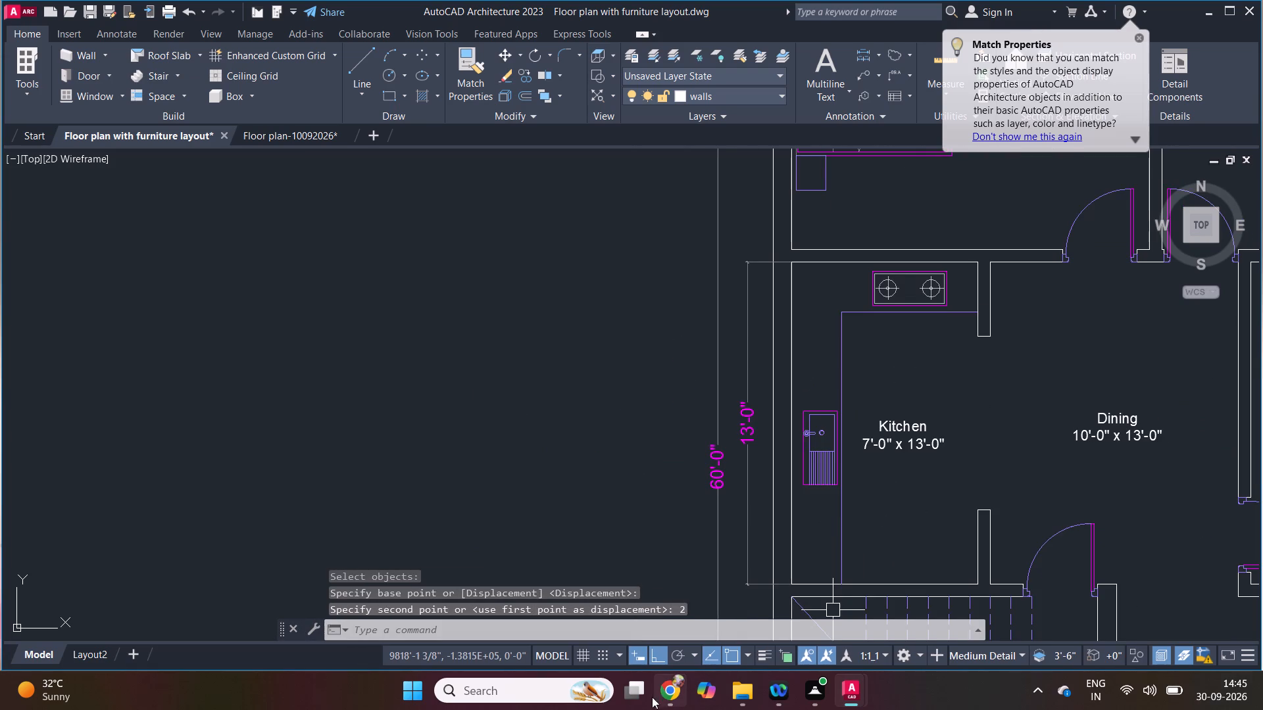
Check the kitchen against the reference PDF, move the Kitchen label slightly east and save the drawing.
{"action": "left_click", "coordinate": [666, 700]}
{"action": "left_click", "coordinate": [666, 700]}
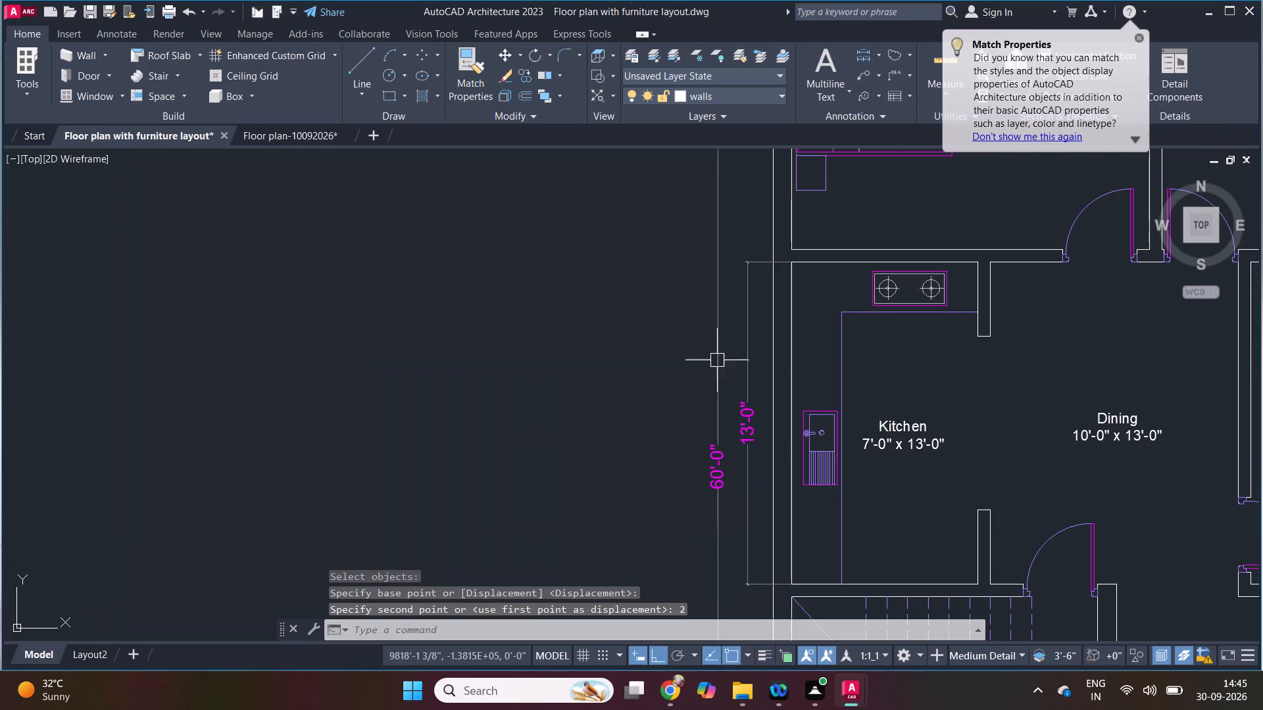
{"action": "scroll", "coordinate": [706, 323], "scroll_direction": "down", "scroll_amount": 1}
{"action": "key", "text": "Escape"}
{"action": "scroll", "coordinate": [687, 362], "scroll_direction": "down", "scroll_amount": 1}
{"action": "key", "text": "Escape"}
{"action": "scroll", "coordinate": [801, 361], "scroll_direction": "up", "scroll_amount": 3}
{"action": "key", "text": "m"}
{"action": "key", "text": "space"}
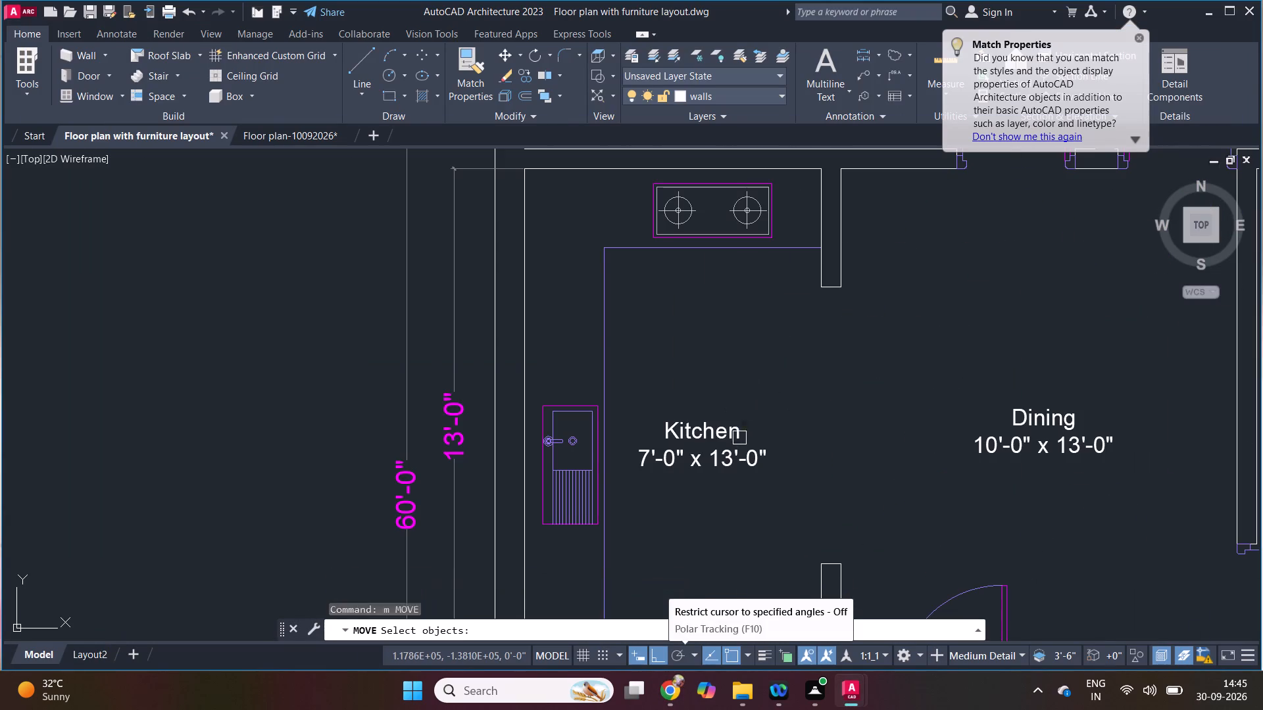
{"action": "left_click", "coordinate": [737, 440]}
{"action": "key", "text": "space"}
{"action": "left_click", "coordinate": [743, 383]}
{"action": "left_click", "coordinate": [755, 383]}
{"action": "key", "text": "Escape"}
{"action": "scroll", "coordinate": [676, 376], "scroll_direction": "down", "scroll_amount": 3}
{"action": "key", "text": "Escape"}
{"action": "key", "text": "Escape"}
{"action": "scroll", "coordinate": [677, 404], "scroll_direction": "up", "scroll_amount": 1}
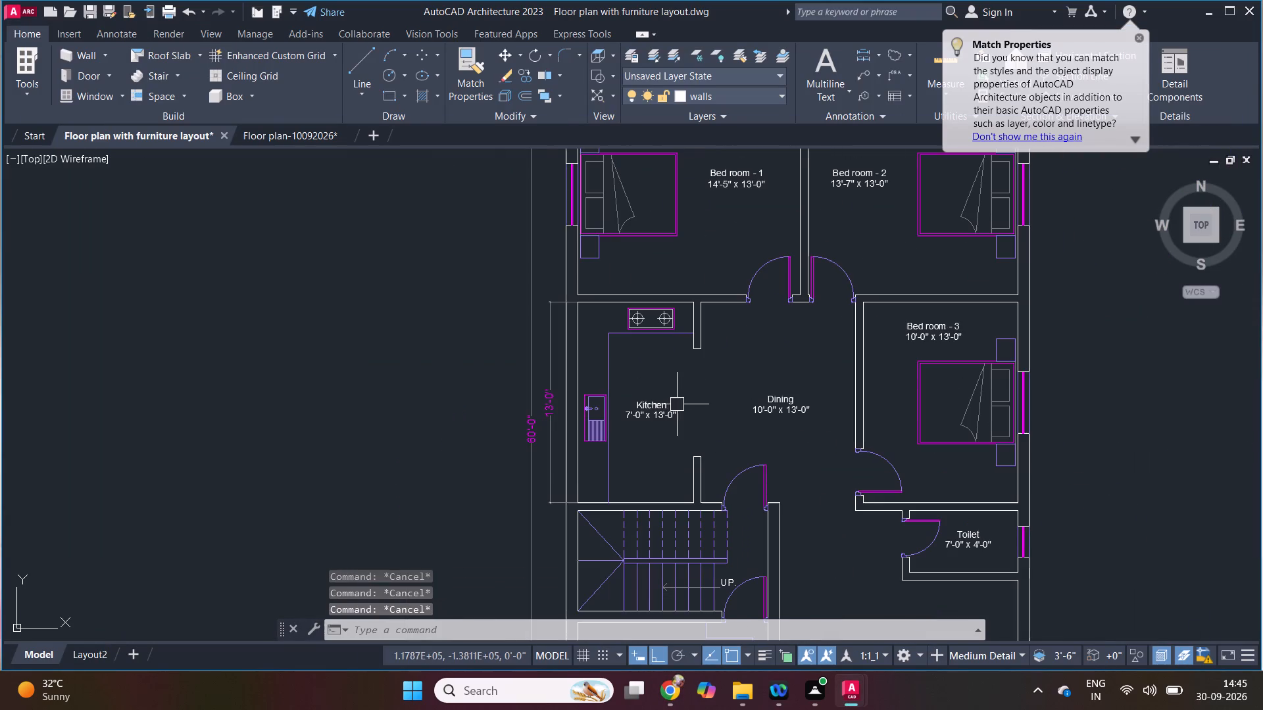
{"action": "key", "text": "ctrl+s"}
Copy Bed room - 1's west window straight down the west wall to the Kitchen and to the staircase, following the reference PDF.
{"action": "left_click", "coordinate": [673, 699]}
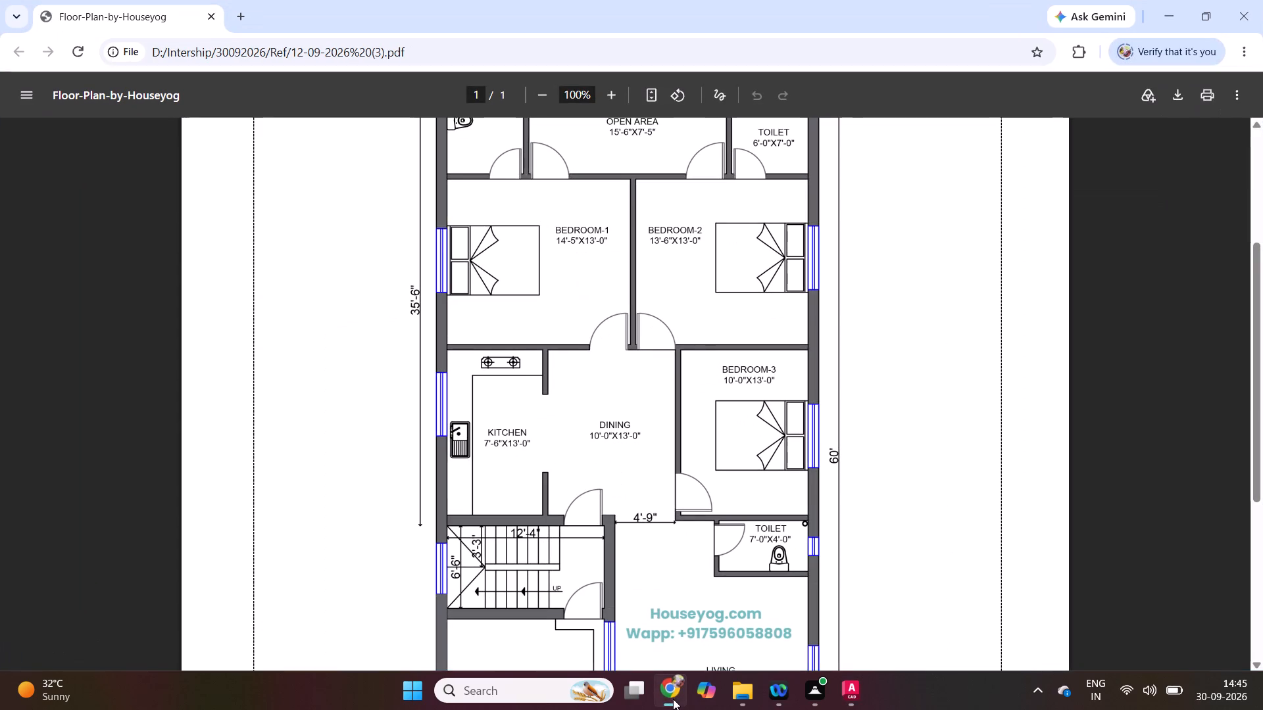
{"action": "left_click", "coordinate": [673, 699]}
{"action": "key", "text": "Escape"}
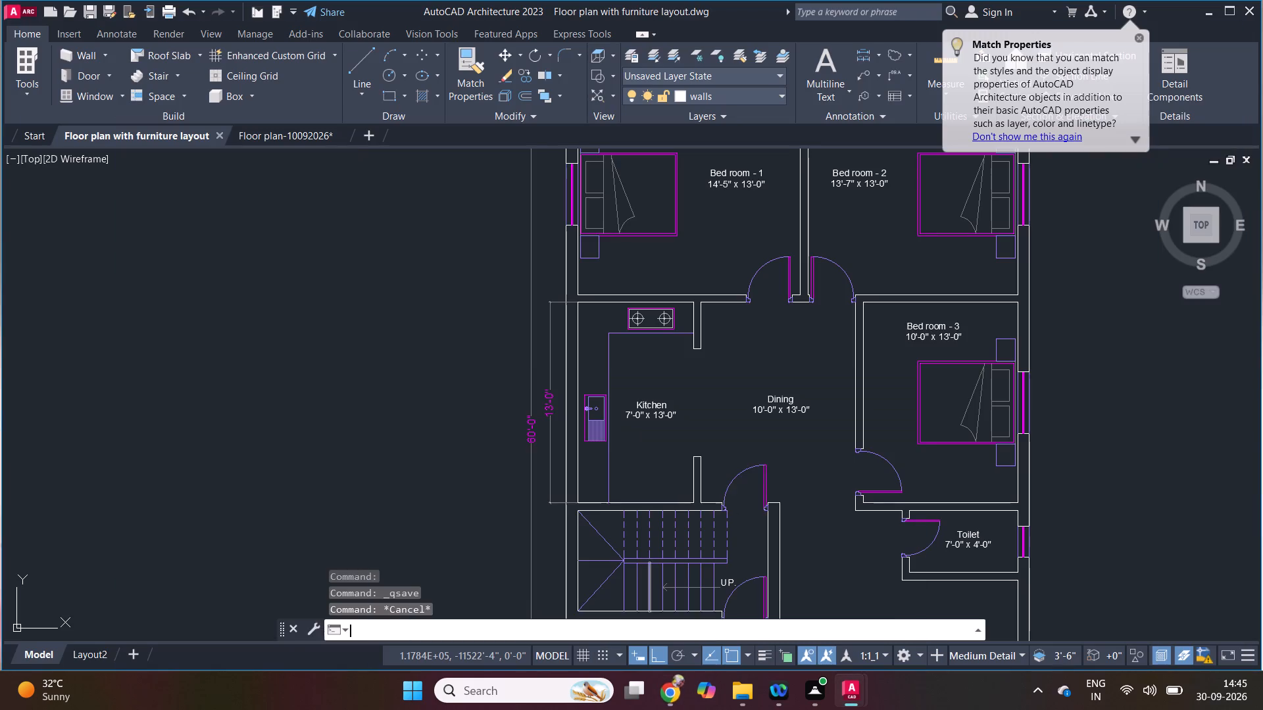
{"action": "key", "text": "c"}
{"action": "key", "text": "p"}
{"action": "key", "text": "space"}
{"action": "scroll", "coordinate": [545, 139], "scroll_direction": "up", "scroll_amount": 2}
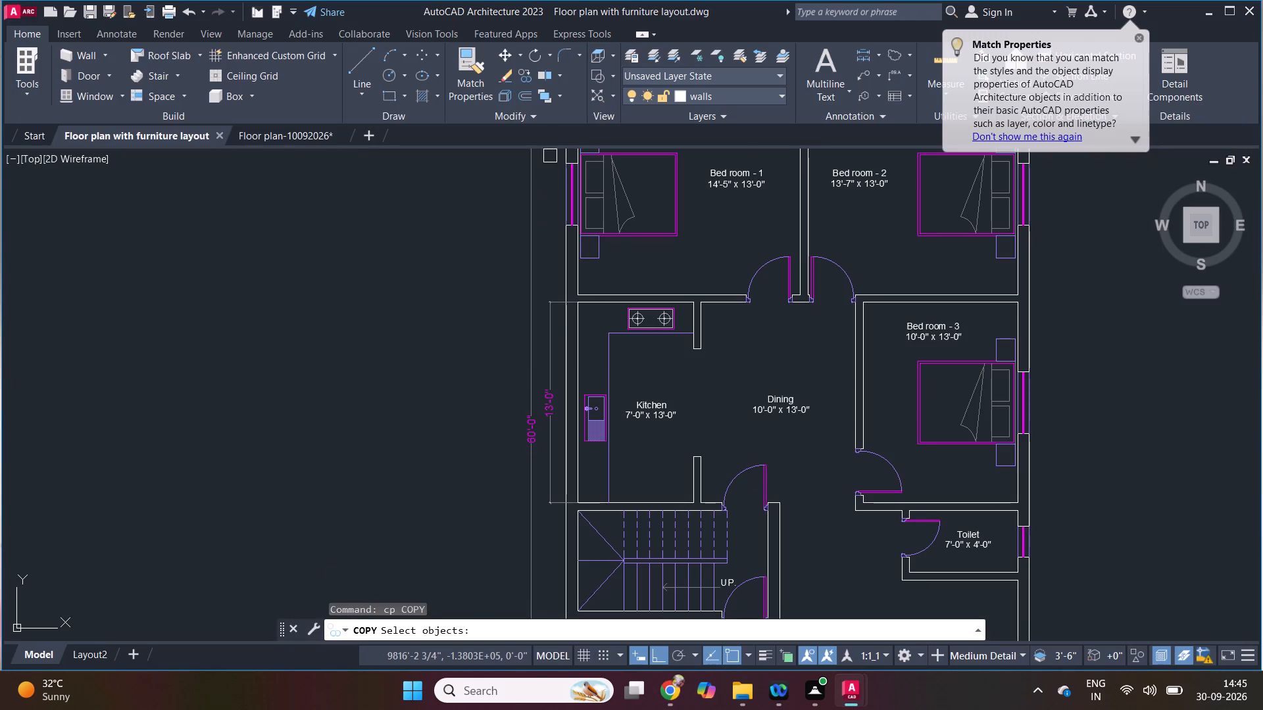
{"action": "scroll", "coordinate": [555, 160], "scroll_direction": "up", "scroll_amount": 4}
{"action": "left_click_drag", "start_coordinate": [558, 157], "coordinate": [566, 168]}
{"action": "scroll", "coordinate": [601, 234], "scroll_direction": "down", "scroll_amount": 2}
{"action": "left_click", "coordinate": [658, 437]}
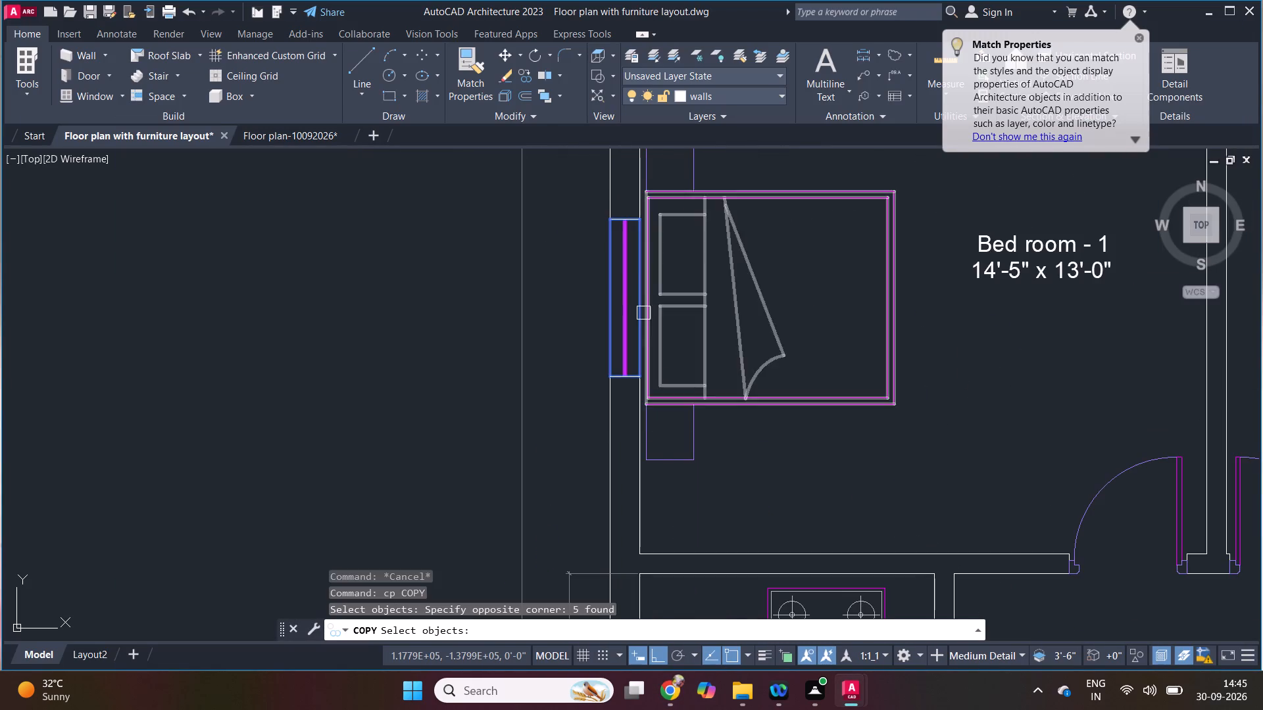
{"action": "scroll", "coordinate": [636, 279], "scroll_direction": "up", "scroll_amount": 2}
{"action": "key", "text": "space"}
{"action": "left_click", "coordinate": [641, 319]}
{"action": "scroll", "coordinate": [584, 261], "scroll_direction": "down", "scroll_amount": 4}
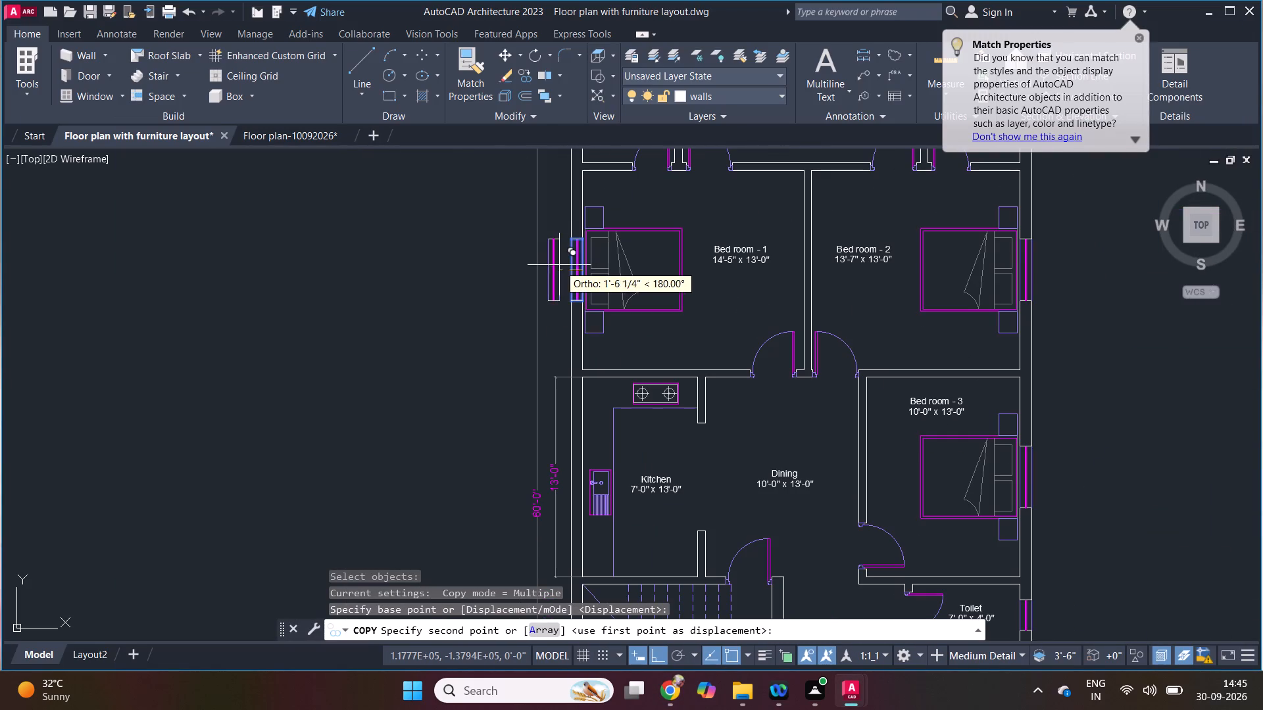
{"action": "scroll", "coordinate": [549, 520], "scroll_direction": "up", "scroll_amount": 3}
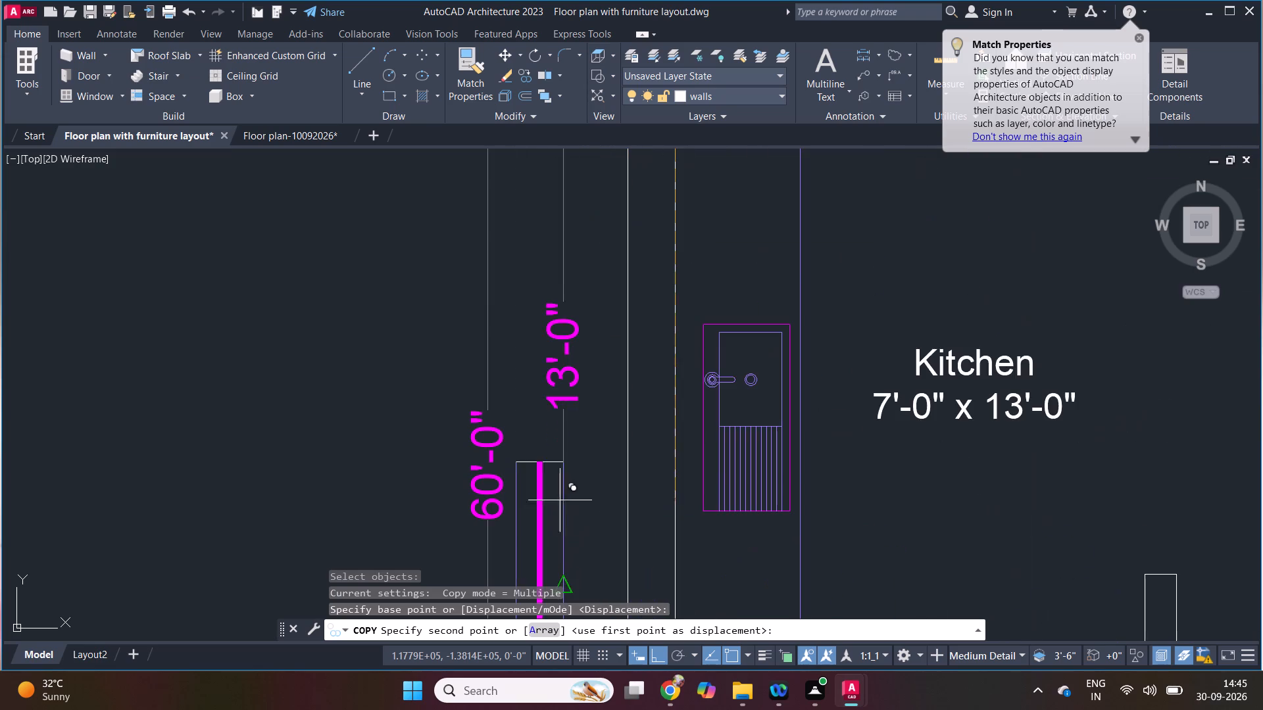
{"action": "left_click", "coordinate": [678, 379]}
{"action": "scroll", "coordinate": [622, 336], "scroll_direction": "down", "scroll_amount": 3}
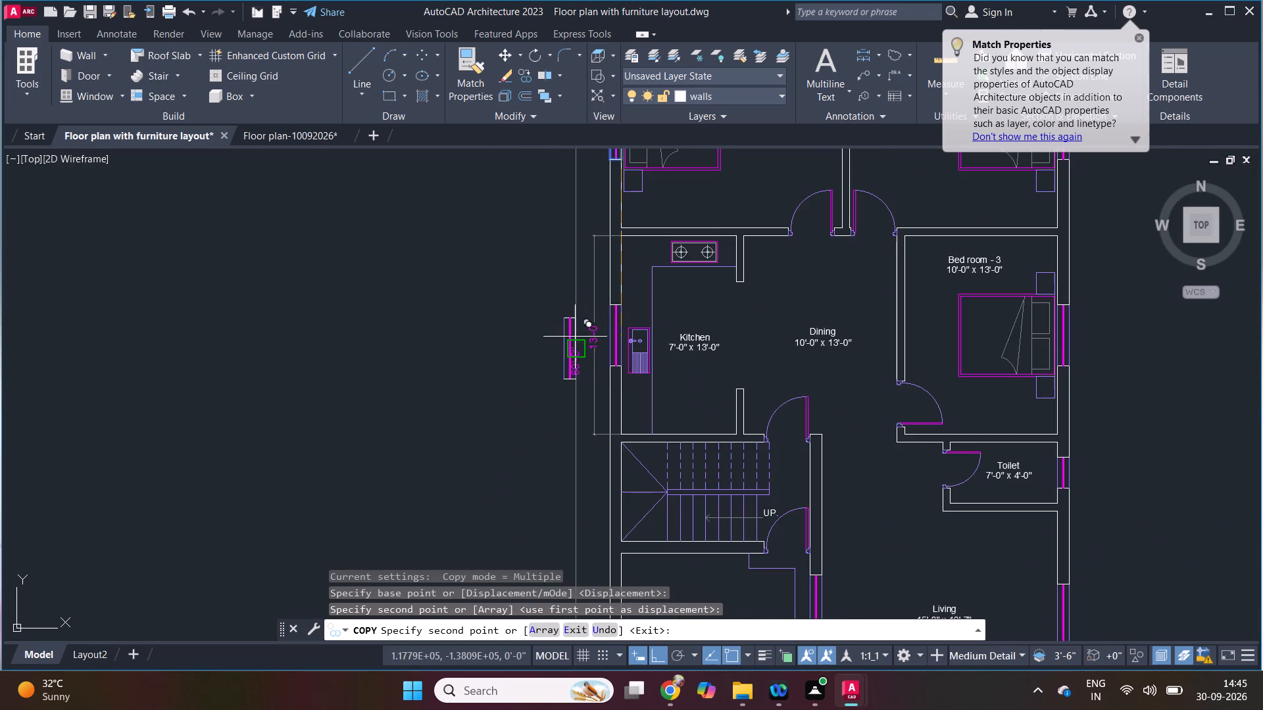
{"action": "scroll", "coordinate": [589, 542], "scroll_direction": "up", "scroll_amount": 3}
{"action": "left_click", "coordinate": [711, 398]}
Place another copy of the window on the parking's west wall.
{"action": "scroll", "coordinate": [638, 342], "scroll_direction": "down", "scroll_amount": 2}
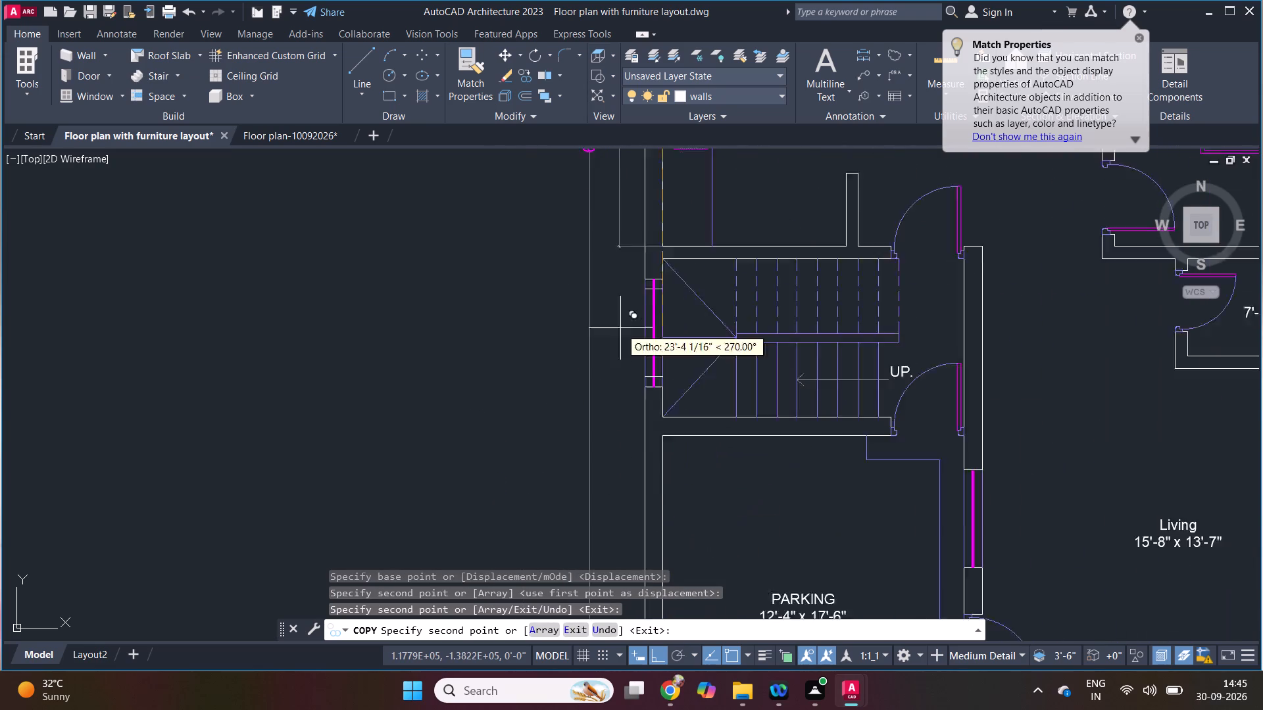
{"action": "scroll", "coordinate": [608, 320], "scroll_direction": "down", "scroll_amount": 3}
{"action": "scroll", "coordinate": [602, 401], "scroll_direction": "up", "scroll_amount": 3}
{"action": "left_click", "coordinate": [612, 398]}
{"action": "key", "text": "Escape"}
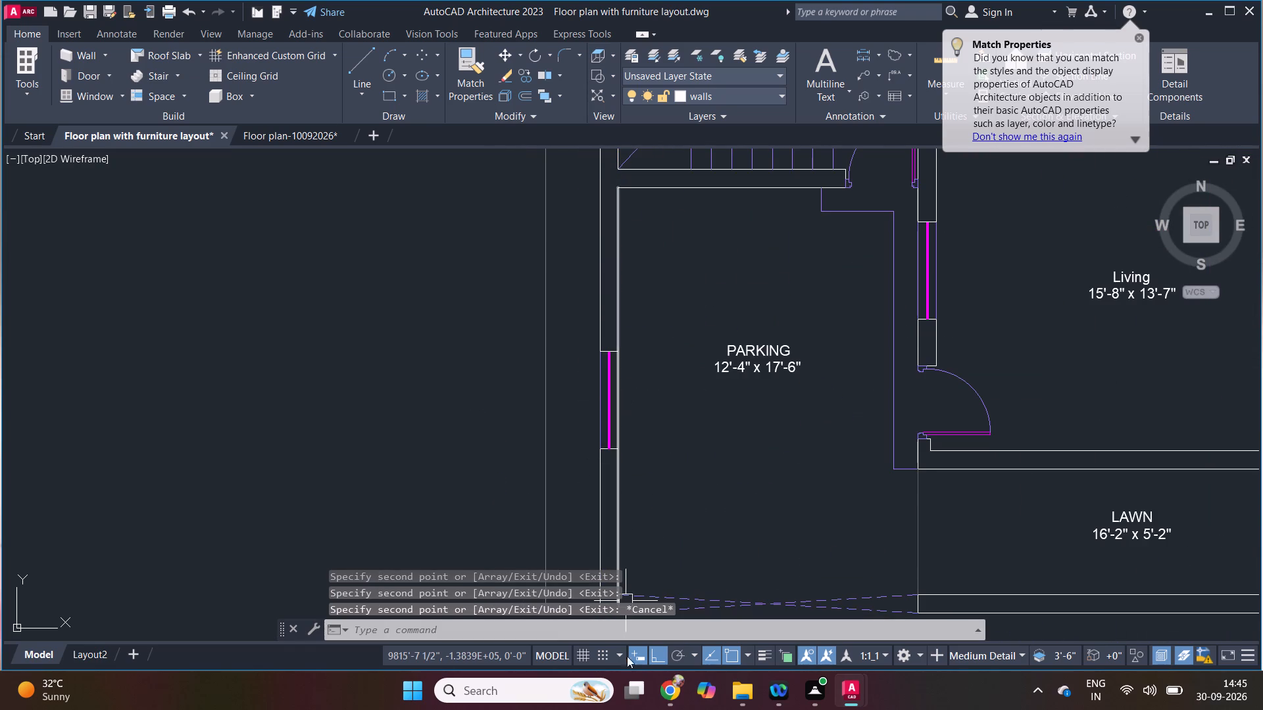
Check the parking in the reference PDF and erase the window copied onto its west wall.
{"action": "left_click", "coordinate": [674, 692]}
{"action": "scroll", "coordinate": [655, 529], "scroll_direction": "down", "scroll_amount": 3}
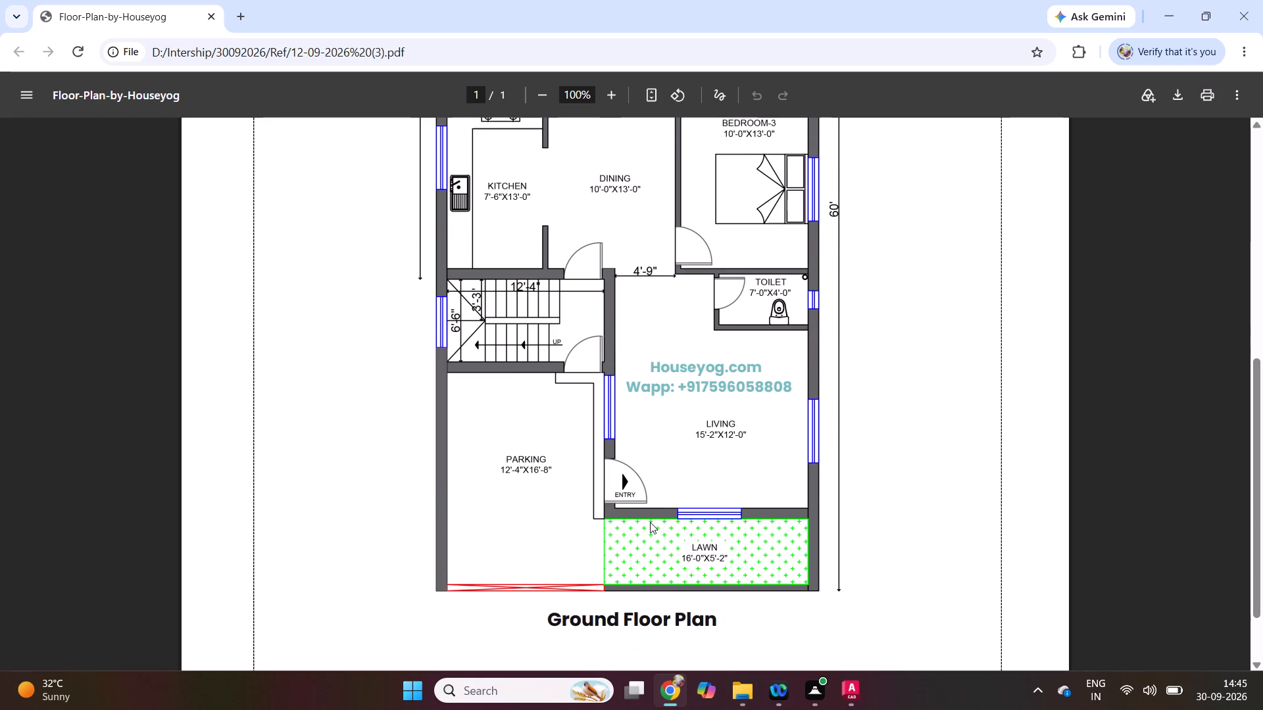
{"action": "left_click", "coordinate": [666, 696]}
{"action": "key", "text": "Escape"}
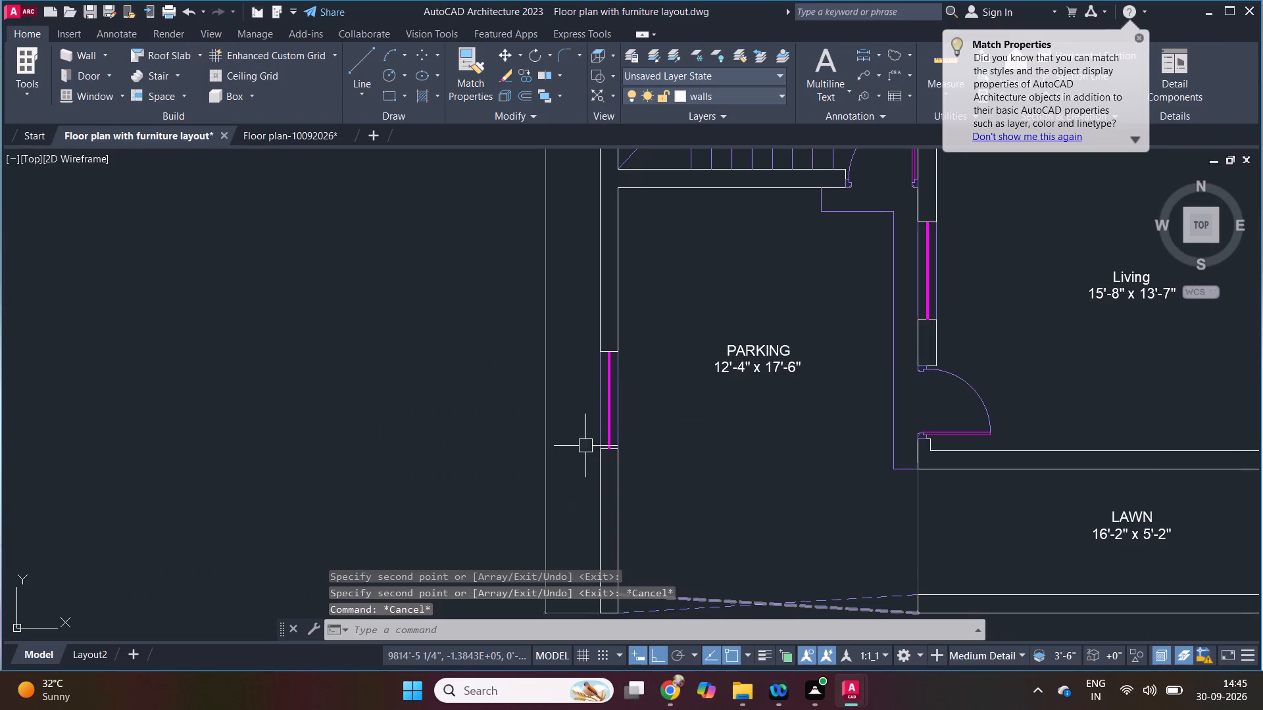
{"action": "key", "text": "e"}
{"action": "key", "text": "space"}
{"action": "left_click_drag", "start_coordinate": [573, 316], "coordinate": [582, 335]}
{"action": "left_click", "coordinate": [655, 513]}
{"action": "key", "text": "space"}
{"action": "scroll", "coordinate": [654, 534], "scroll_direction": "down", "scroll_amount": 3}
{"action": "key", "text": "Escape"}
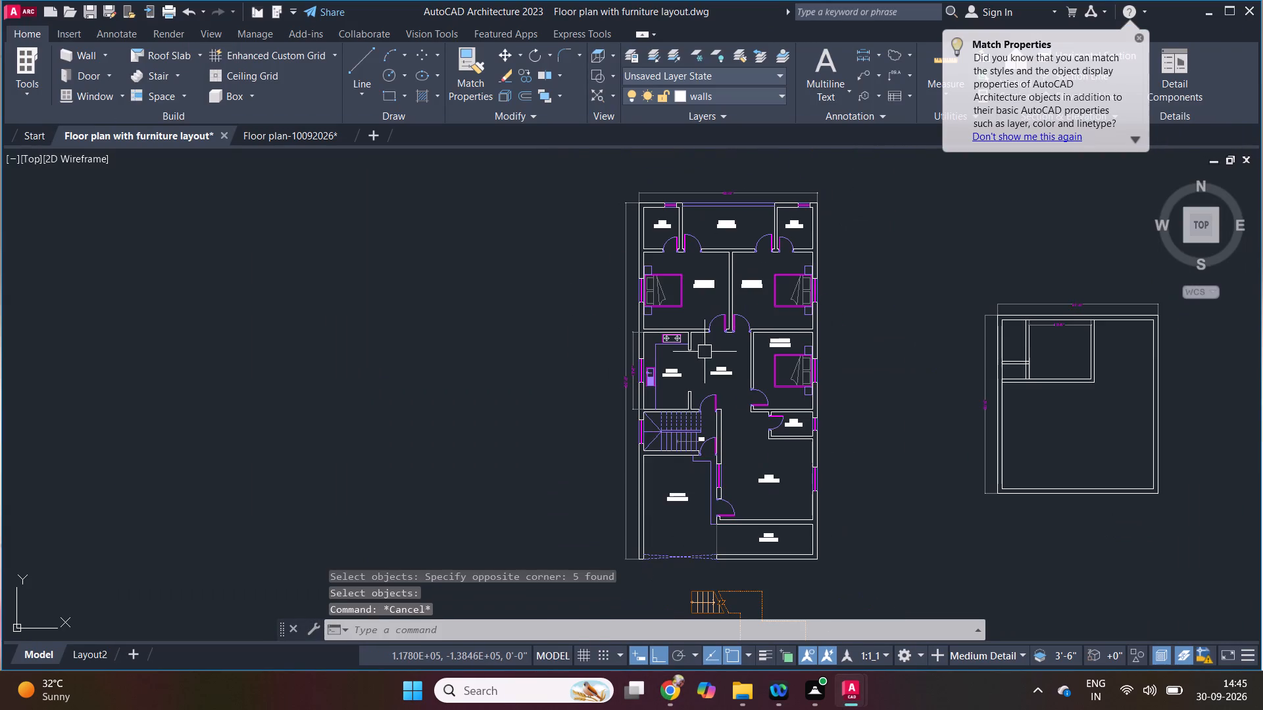
Compare the east-face plan's rooms, windows and fixtures with the reference PDF and save the drawing.
{"action": "scroll", "coordinate": [705, 344], "scroll_direction": "up", "scroll_amount": 1}
{"action": "left_click", "coordinate": [683, 694]}
{"action": "scroll", "coordinate": [670, 500], "scroll_direction": "up", "scroll_amount": 3}
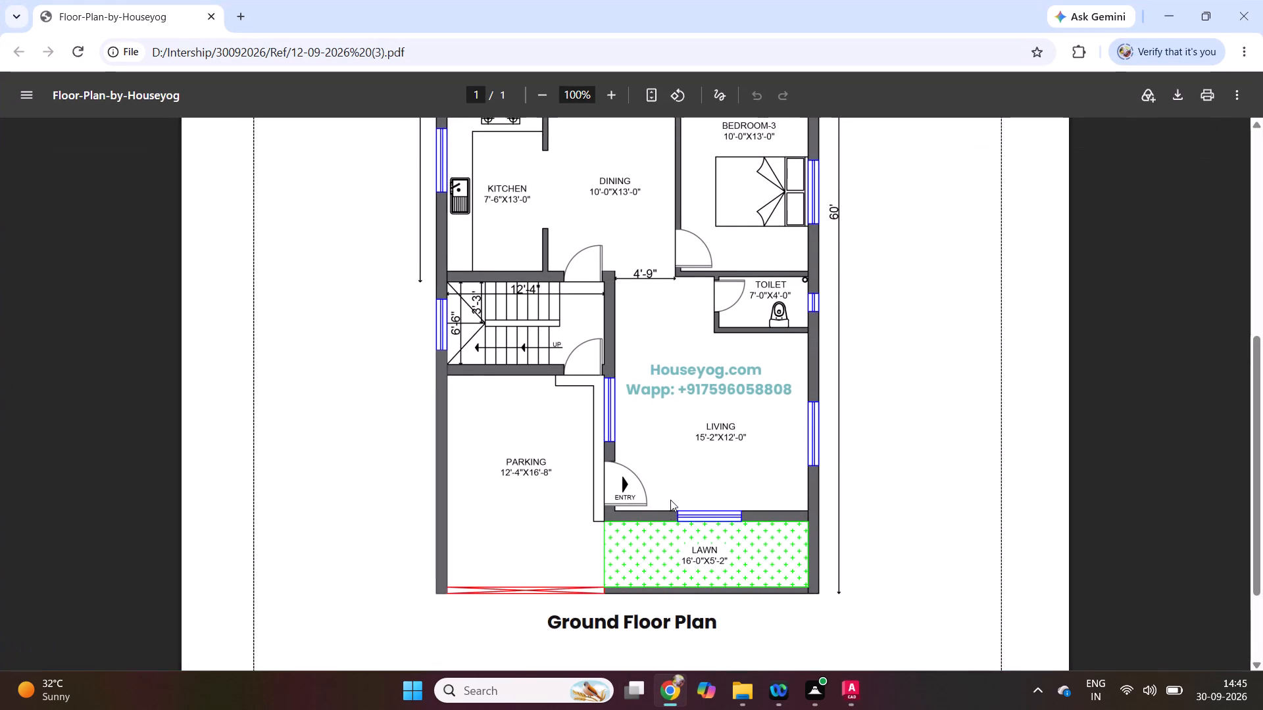
{"action": "scroll", "coordinate": [670, 502], "scroll_direction": "up", "scroll_amount": 1}
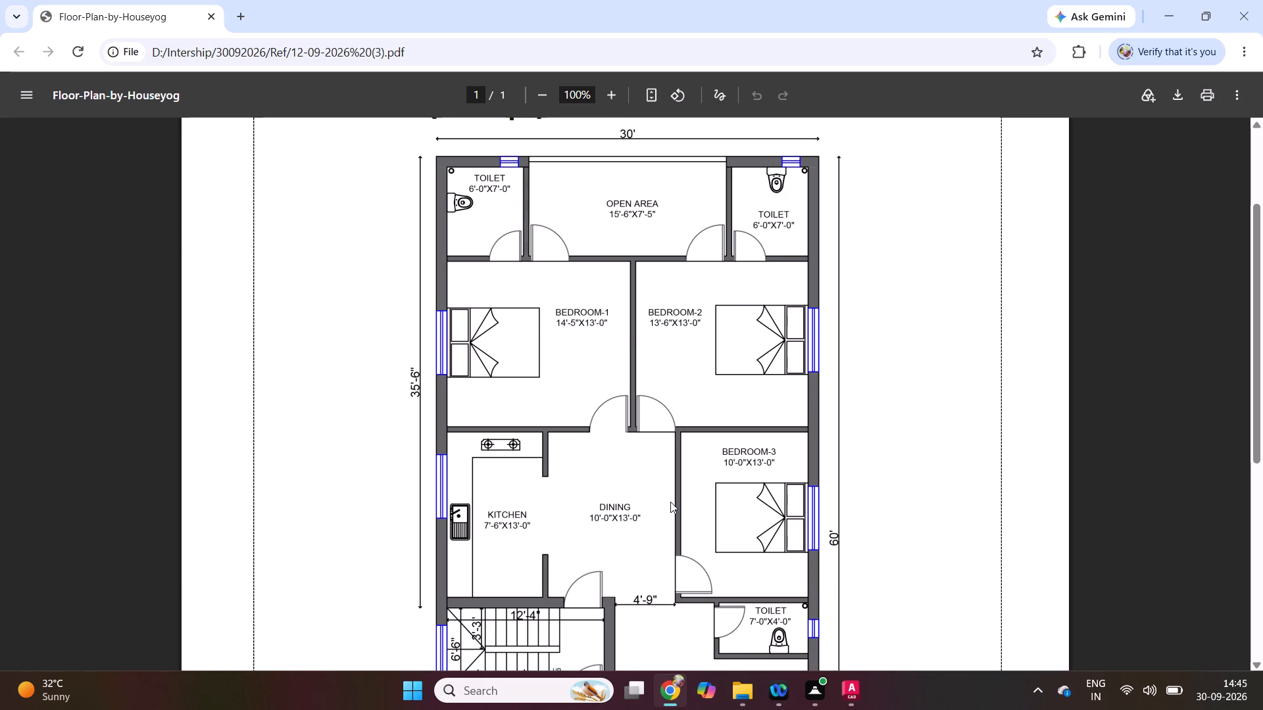
{"action": "scroll", "coordinate": [734, 445], "scroll_direction": "down", "scroll_amount": 4}
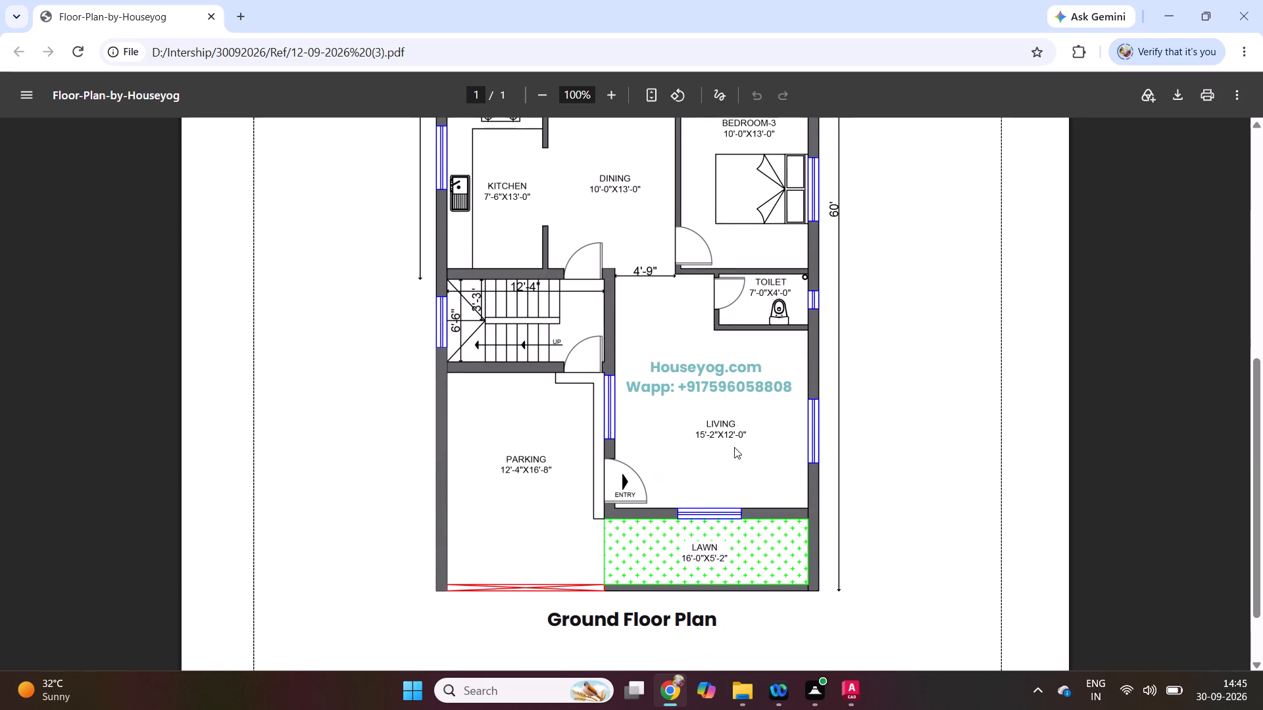
{"action": "scroll", "coordinate": [735, 445], "scroll_direction": "up", "scroll_amount": 1}
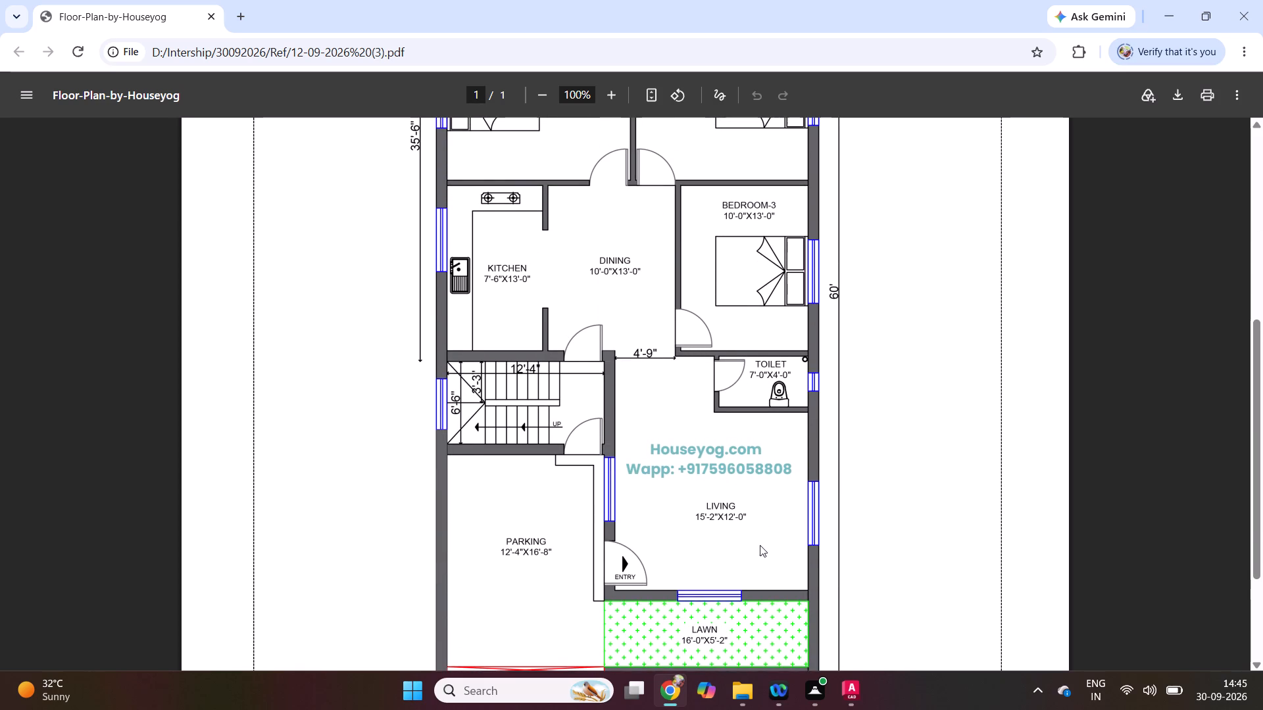
{"action": "left_click", "coordinate": [669, 691]}
{"action": "key", "text": "Escape"}
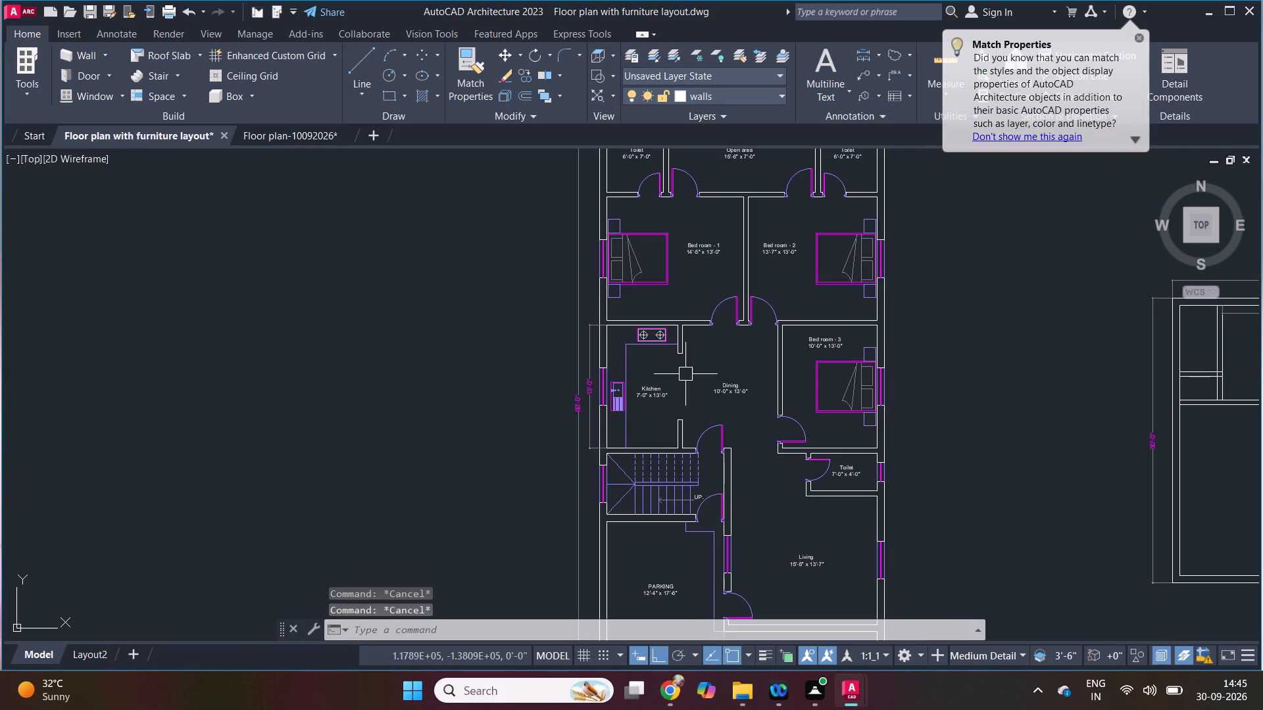
{"action": "scroll", "coordinate": [657, 375], "scroll_direction": "down", "scroll_amount": 2}
{"action": "key", "text": "ctrl+s"}
{"action": "scroll", "coordinate": [715, 325], "scroll_direction": "up", "scroll_amount": 3}
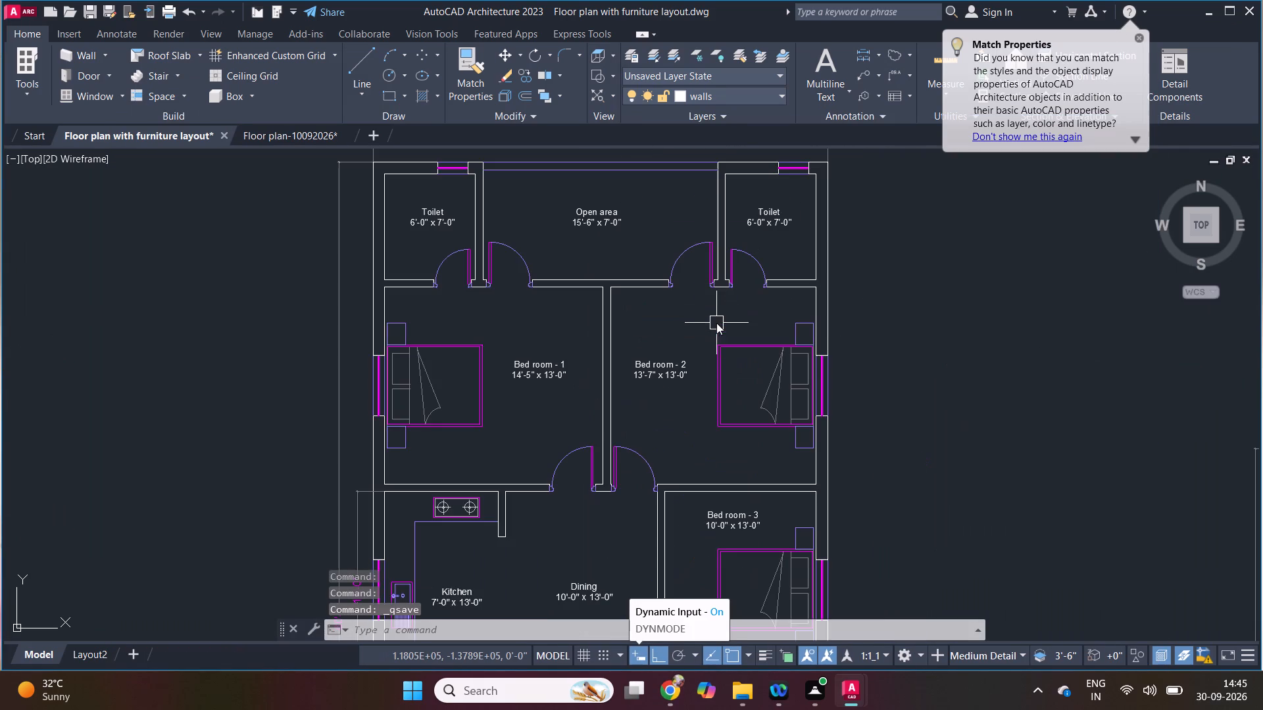
{"action": "key", "text": "Escape"}
{"action": "key", "text": "Escape"}
{"action": "left_click", "coordinate": [672, 691]}
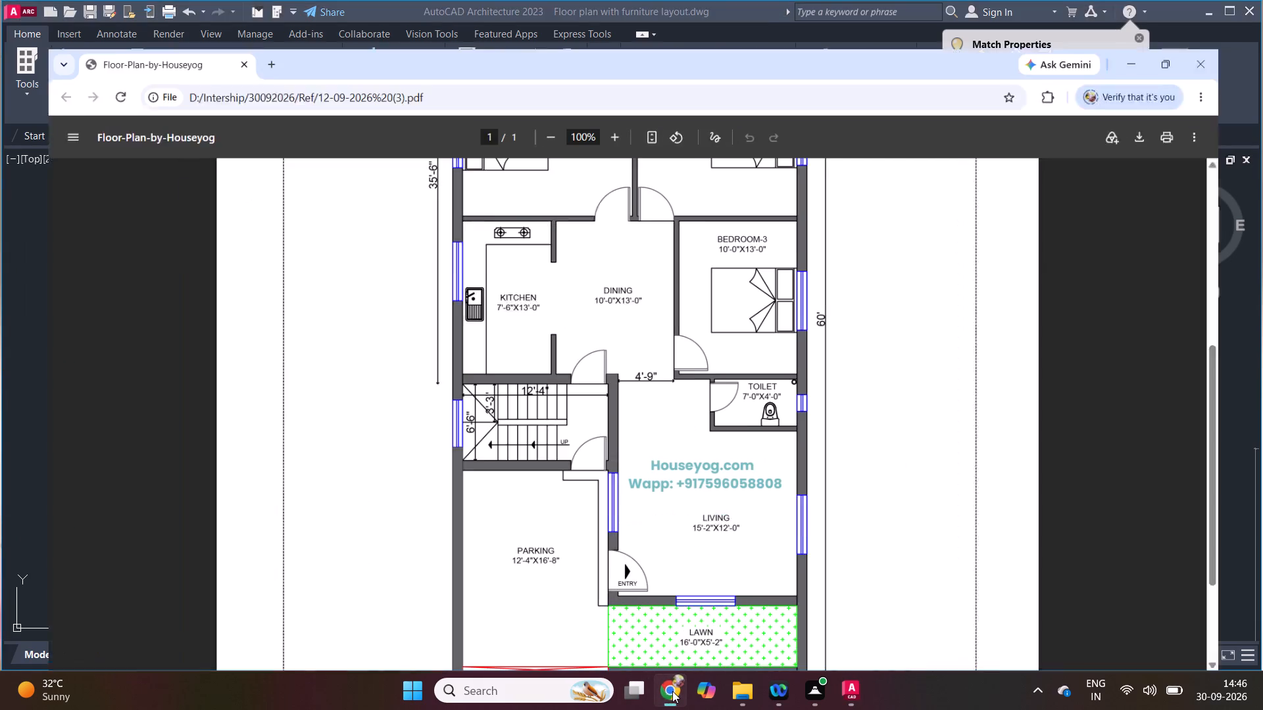
{"action": "left_click", "coordinate": [662, 697]}
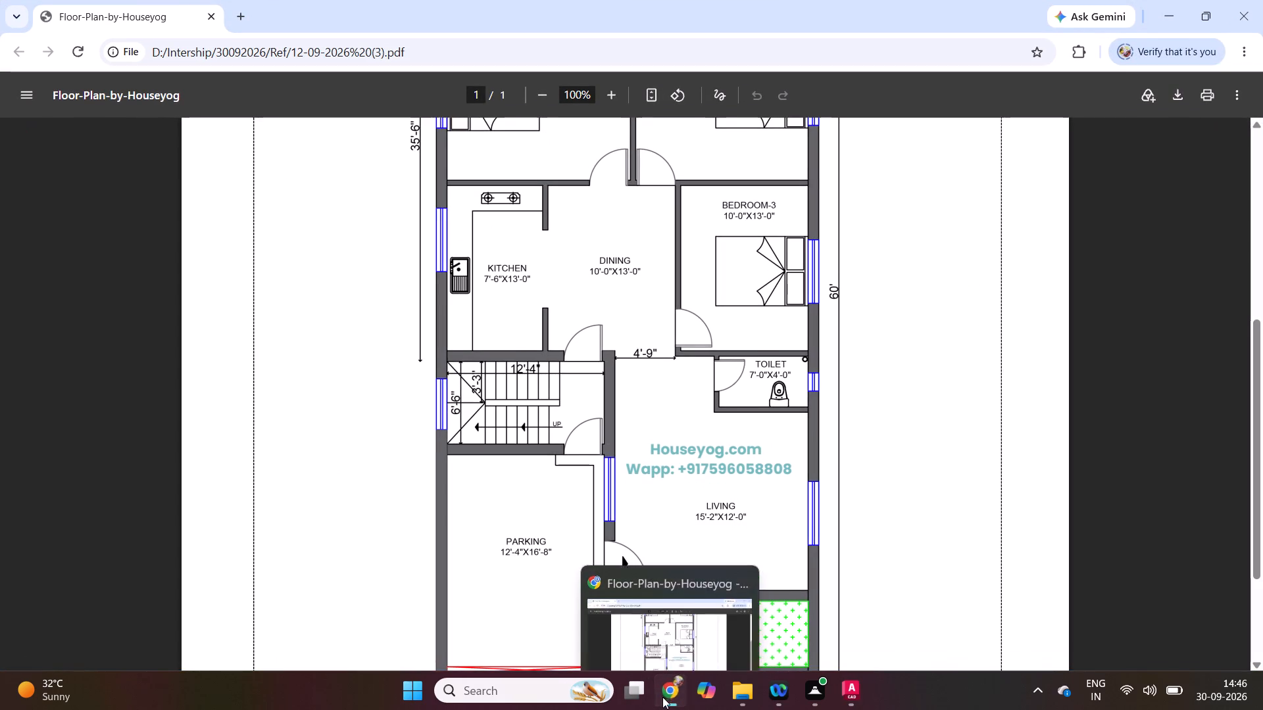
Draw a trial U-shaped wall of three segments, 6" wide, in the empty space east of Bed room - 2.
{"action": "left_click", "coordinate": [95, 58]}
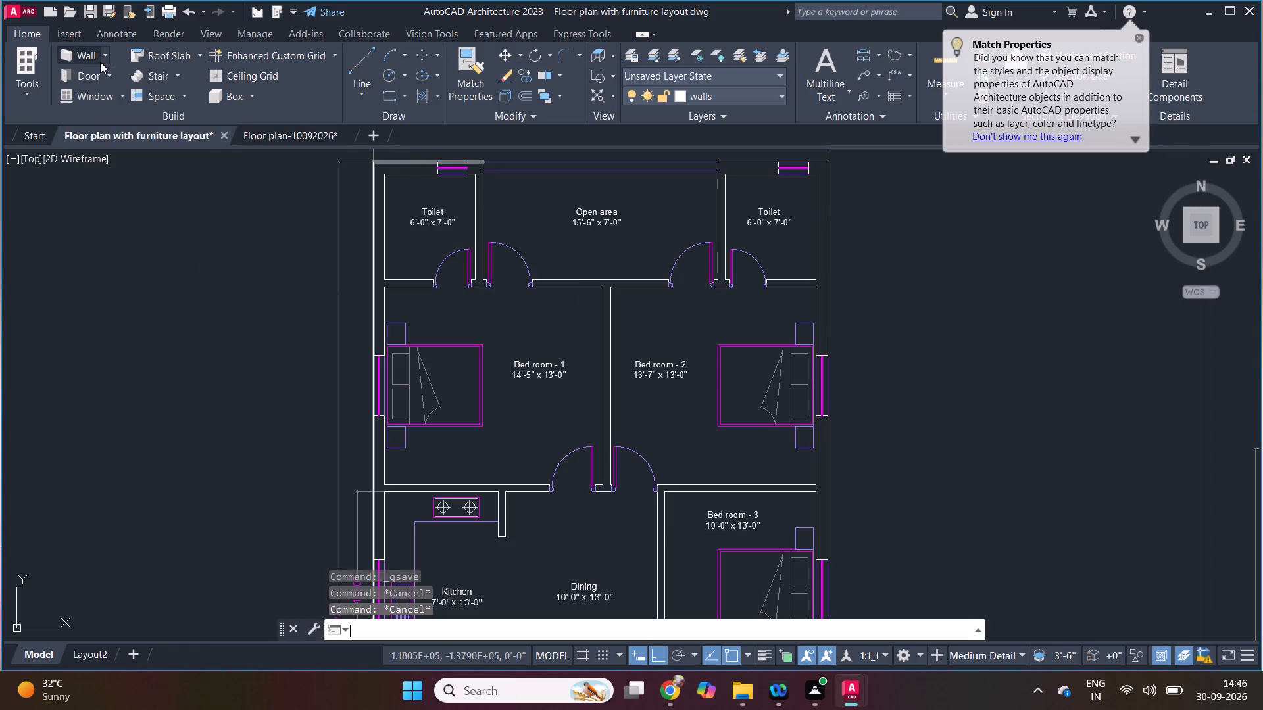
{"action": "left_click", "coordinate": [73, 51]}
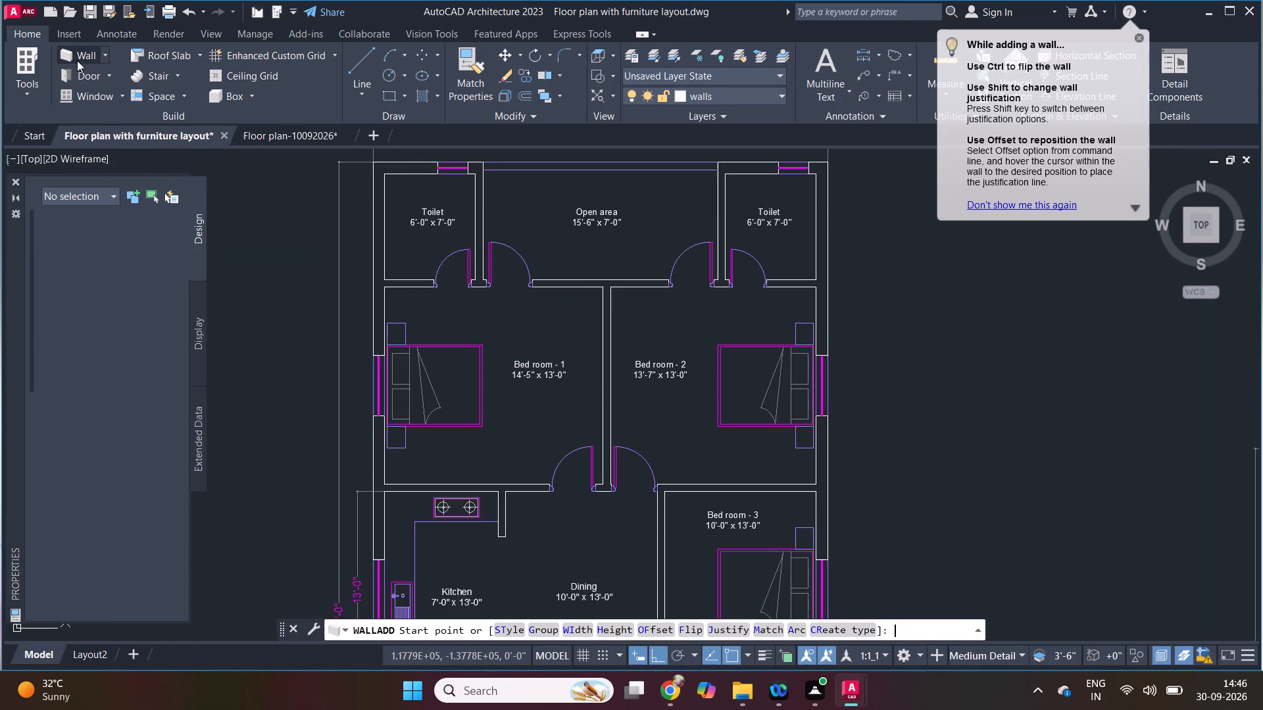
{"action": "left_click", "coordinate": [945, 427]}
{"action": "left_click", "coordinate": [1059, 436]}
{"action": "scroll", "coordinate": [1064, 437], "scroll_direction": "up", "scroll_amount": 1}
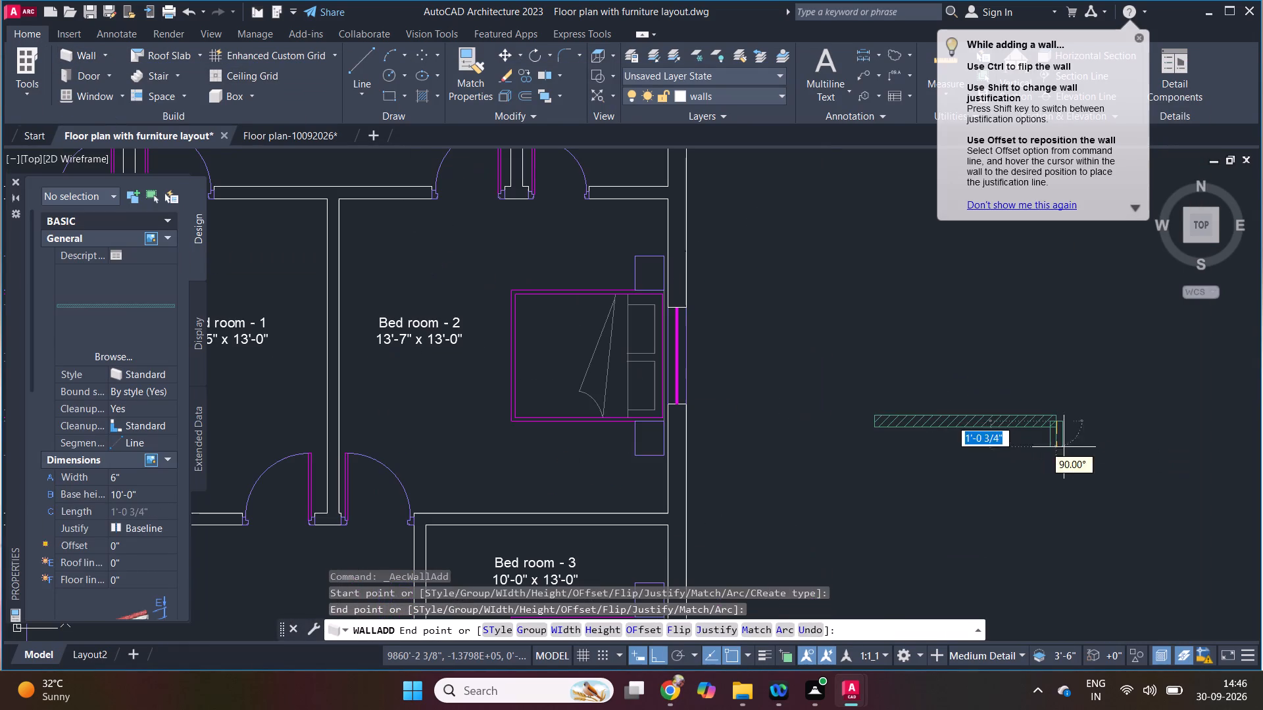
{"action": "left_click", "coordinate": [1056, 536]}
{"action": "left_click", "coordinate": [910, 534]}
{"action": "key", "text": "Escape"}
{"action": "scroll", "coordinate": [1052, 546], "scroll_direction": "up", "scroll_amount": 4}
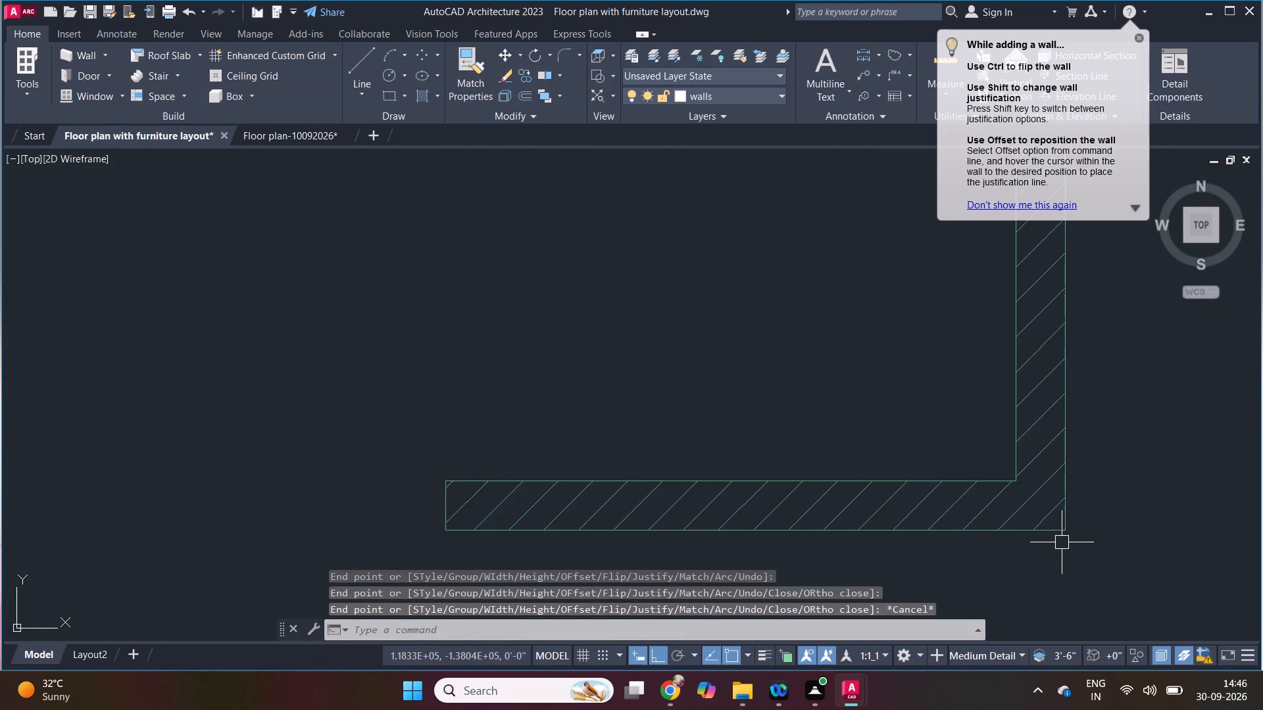
Measure the trial wall's thickness across both segments at its lower corner with linear dimensions.
{"action": "key", "text": "d"}
{"action": "key", "text": "l"}
{"action": "key", "text": "i"}
{"action": "key", "text": "space"}
{"action": "left_click", "coordinate": [984, 444]}
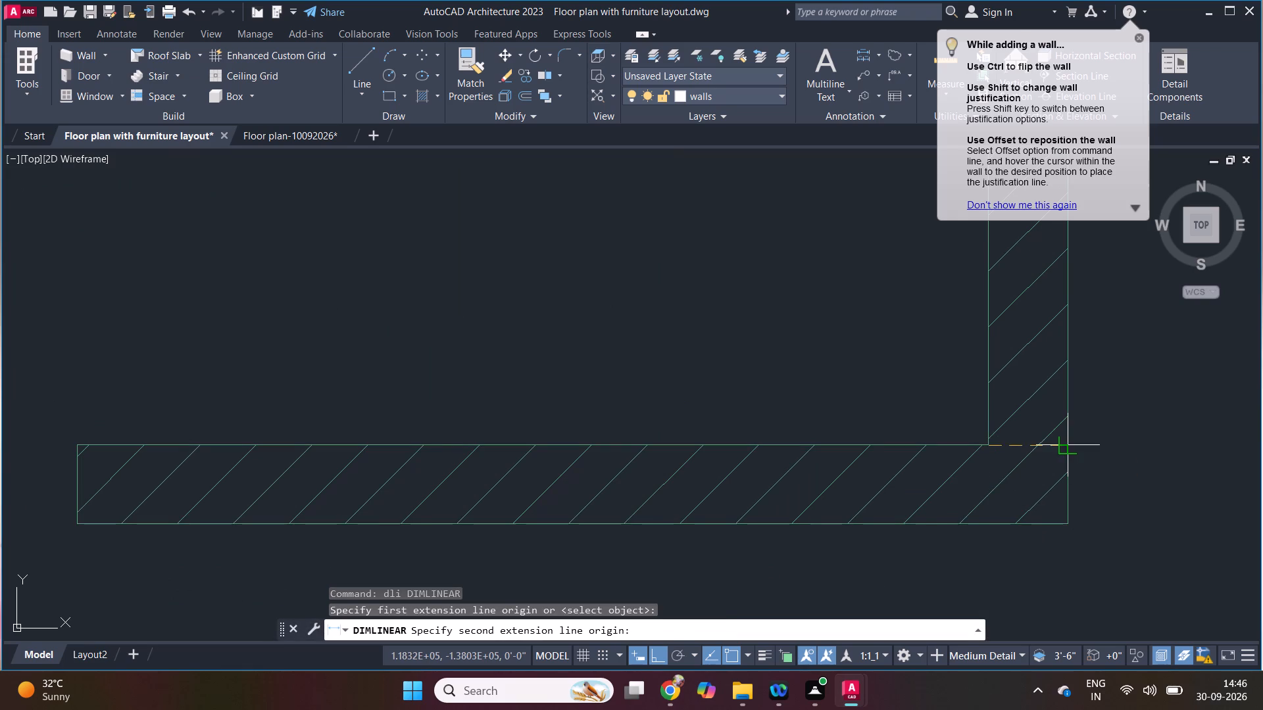
{"action": "left_click", "coordinate": [1063, 438]}
{"action": "key", "text": "Escape"}
{"action": "key", "text": "space"}
{"action": "left_click", "coordinate": [984, 444]}
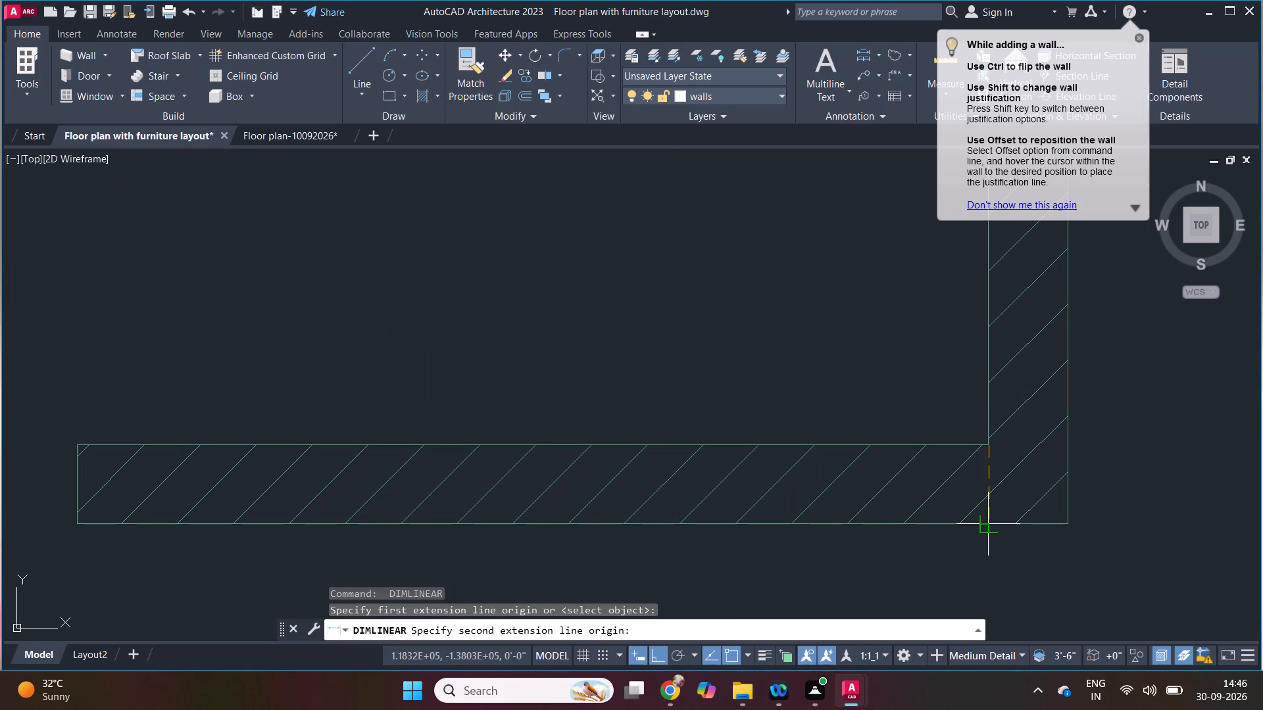
{"action": "left_click", "coordinate": [986, 519]}
{"action": "key", "text": "Escape"}
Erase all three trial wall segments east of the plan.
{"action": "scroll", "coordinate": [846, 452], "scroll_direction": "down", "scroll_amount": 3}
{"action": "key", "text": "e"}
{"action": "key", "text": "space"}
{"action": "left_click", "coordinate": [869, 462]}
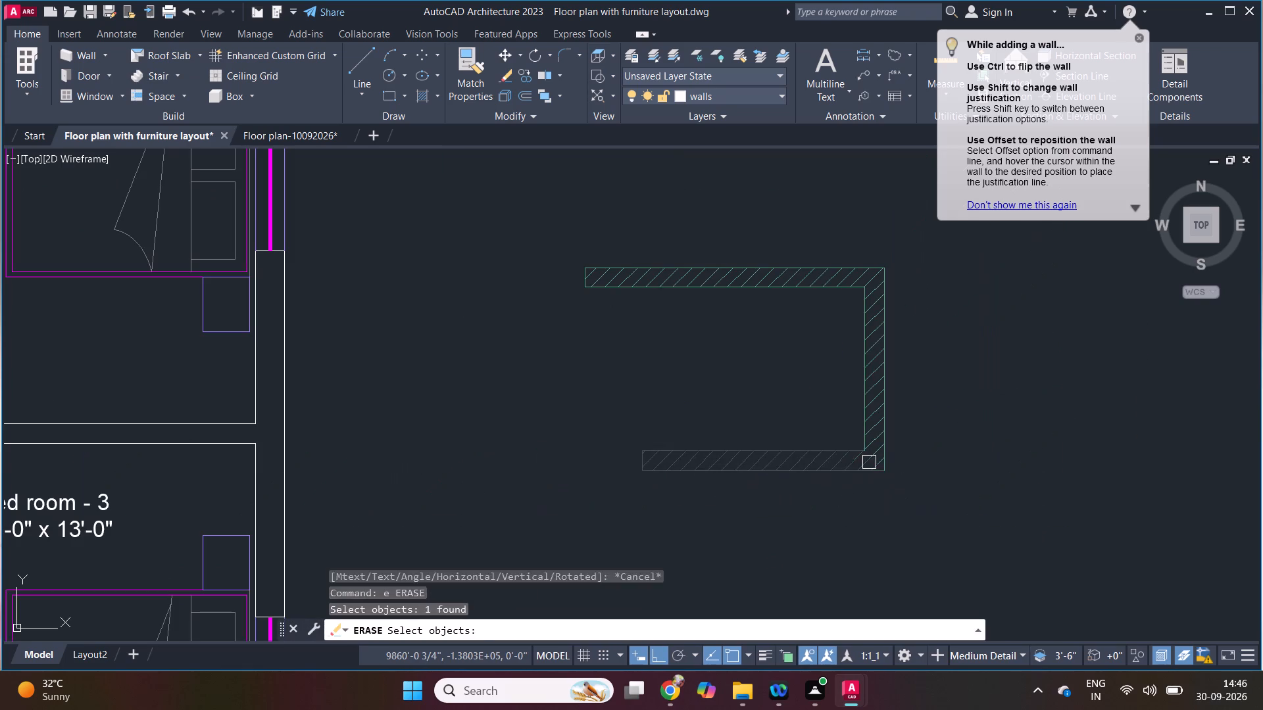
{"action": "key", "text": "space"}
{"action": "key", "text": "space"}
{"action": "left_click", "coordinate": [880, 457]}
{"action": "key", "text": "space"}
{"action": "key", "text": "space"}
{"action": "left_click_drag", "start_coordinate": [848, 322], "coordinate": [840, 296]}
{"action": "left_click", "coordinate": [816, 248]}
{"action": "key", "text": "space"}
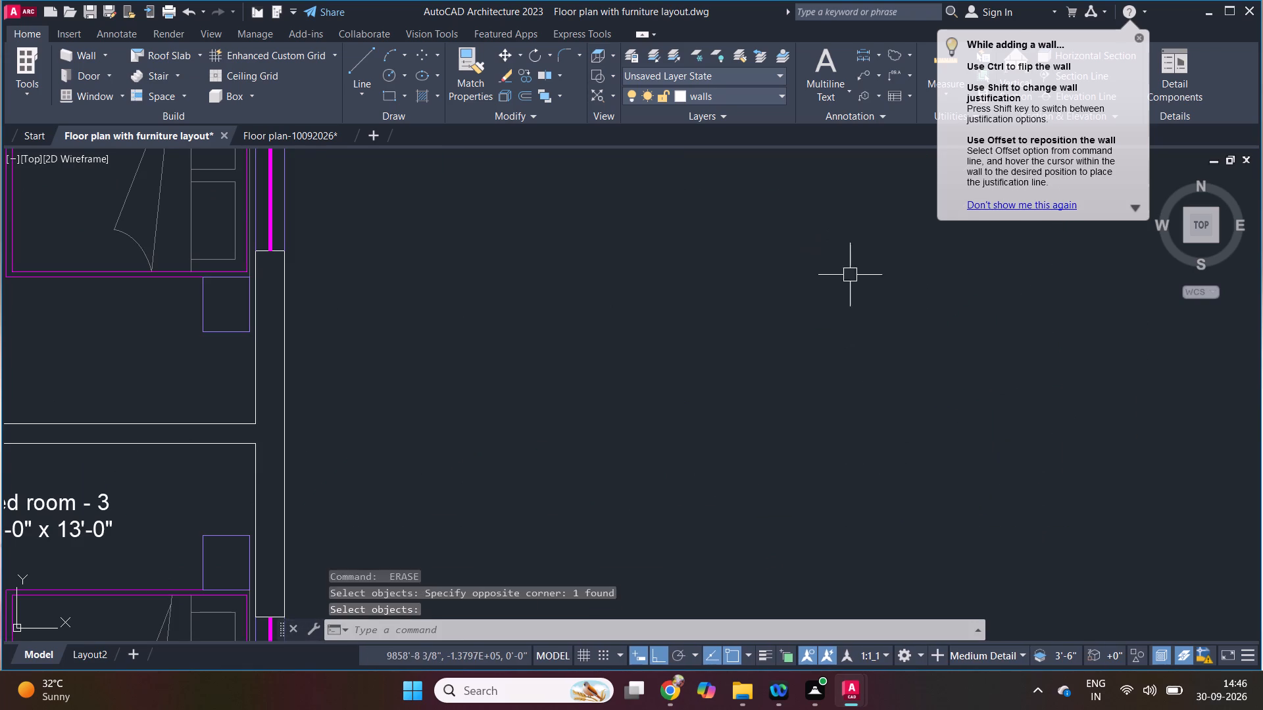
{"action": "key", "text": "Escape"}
Purge all unused items from the drawing, saving the file both before and after the purge.
{"action": "scroll", "coordinate": [896, 316], "scroll_direction": "down", "scroll_amount": 2}
{"action": "key", "text": "ctrl+s"}
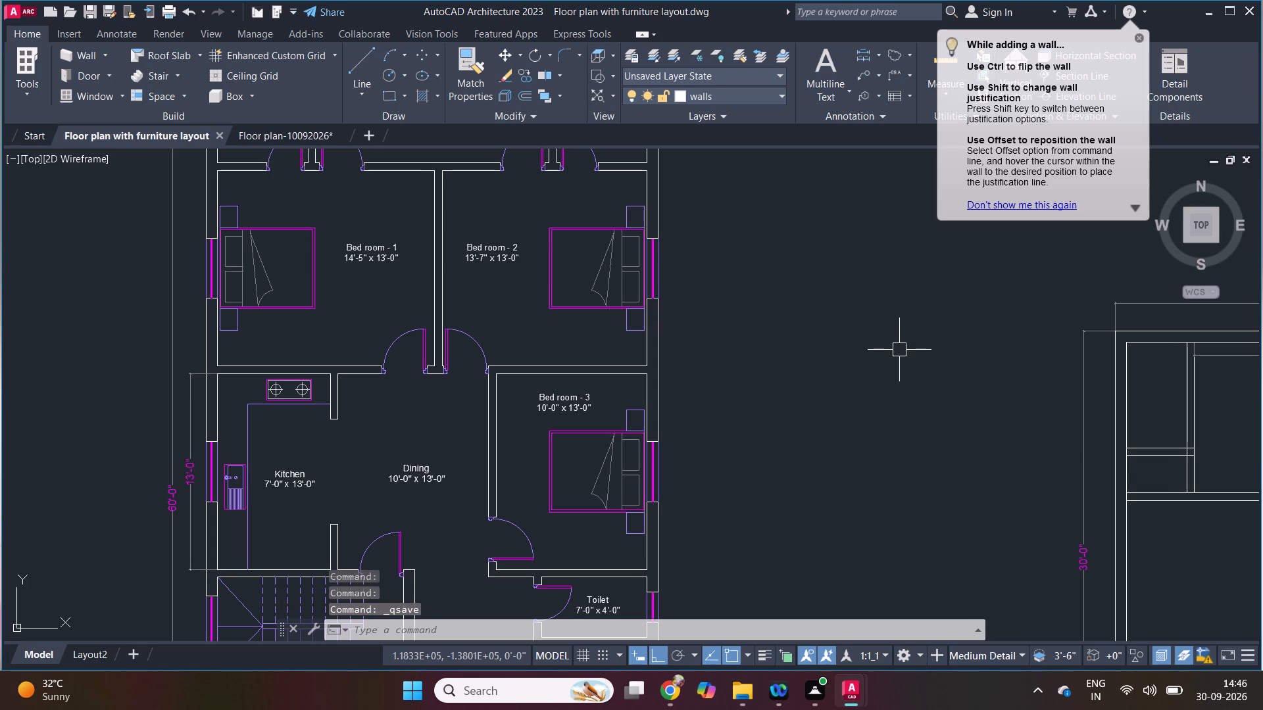
{"action": "type", "text": "pu"}
{"action": "key", "text": "space"}
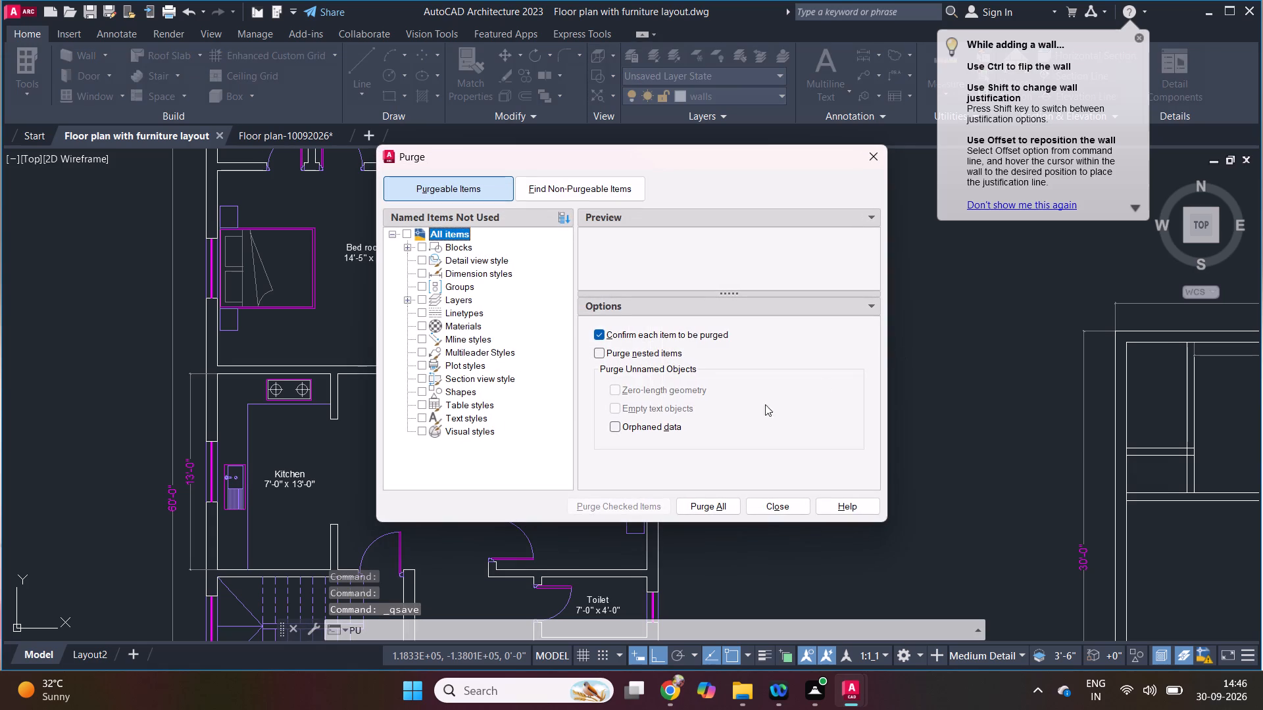
{"action": "left_click", "coordinate": [703, 509]}
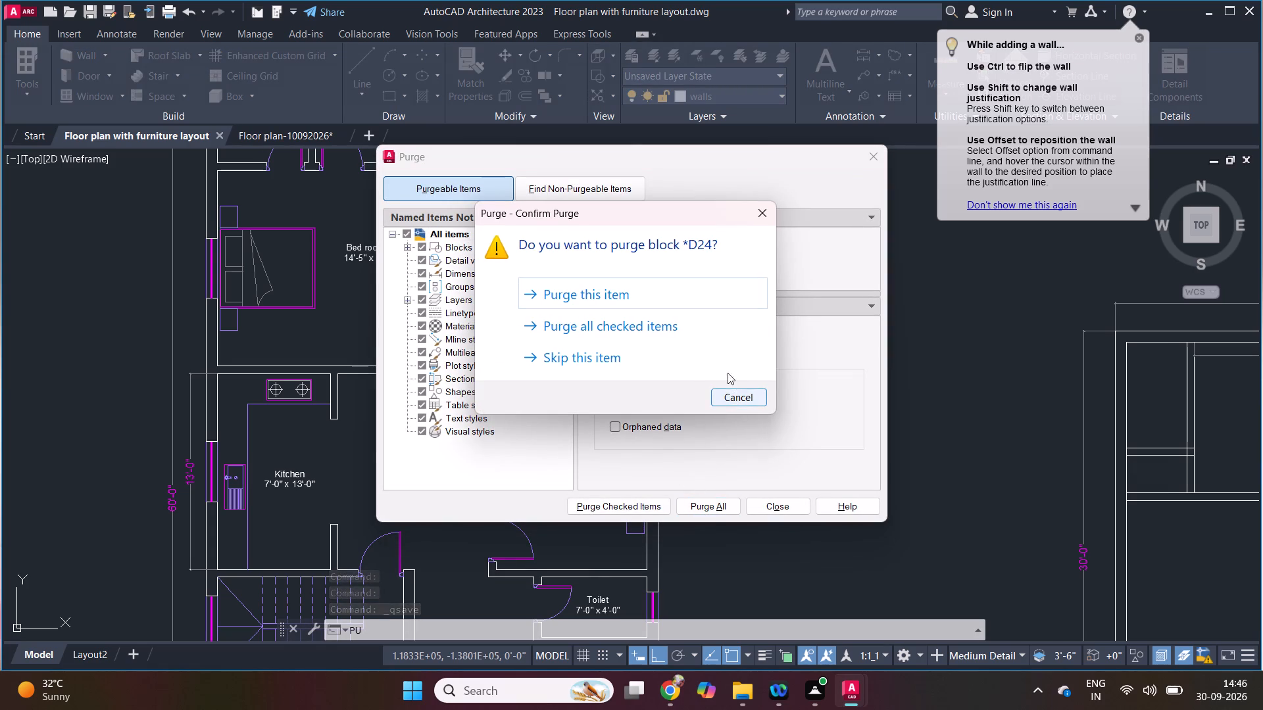
{"action": "left_click", "coordinate": [652, 321]}
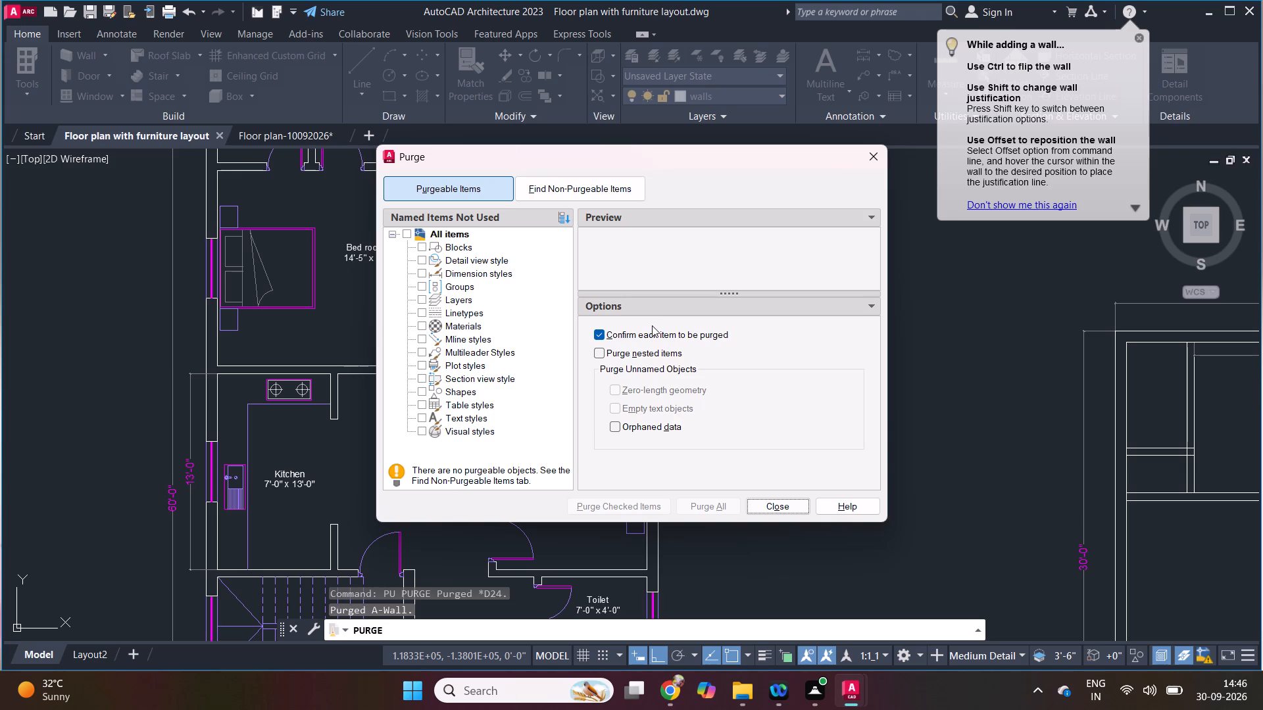
{"action": "left_click", "coordinate": [776, 508]}
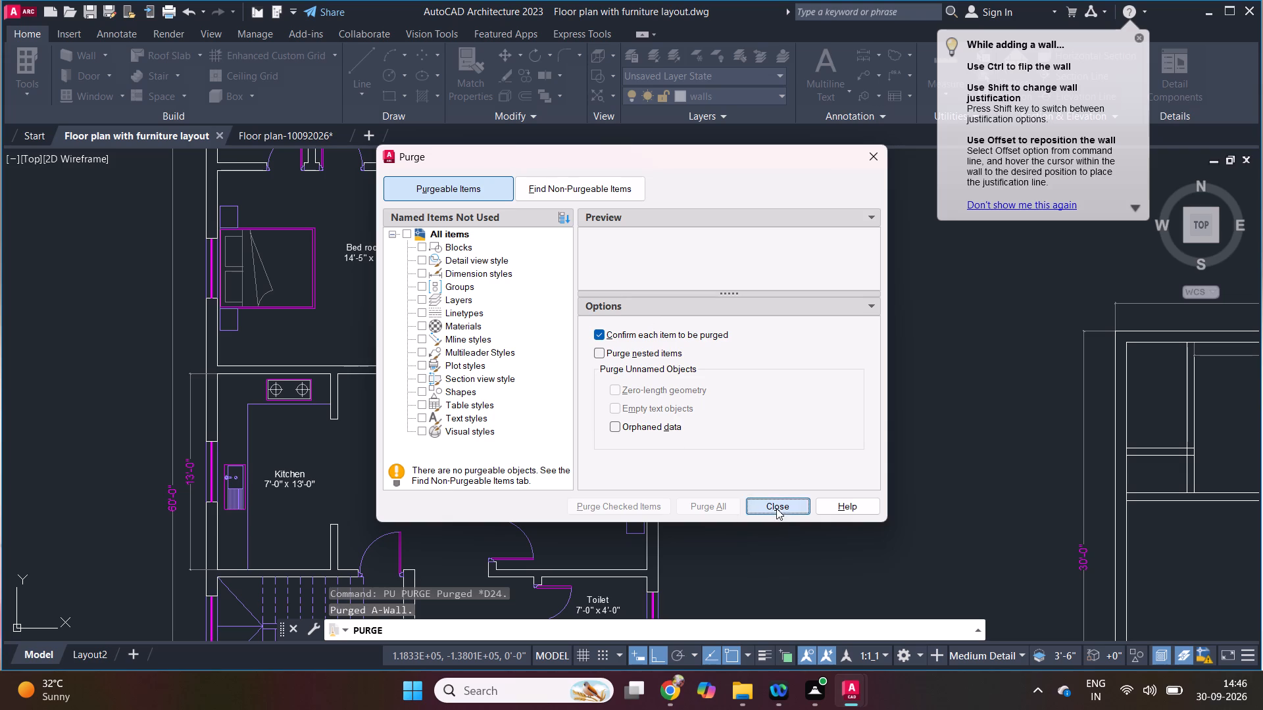
{"action": "key", "text": "Escape"}
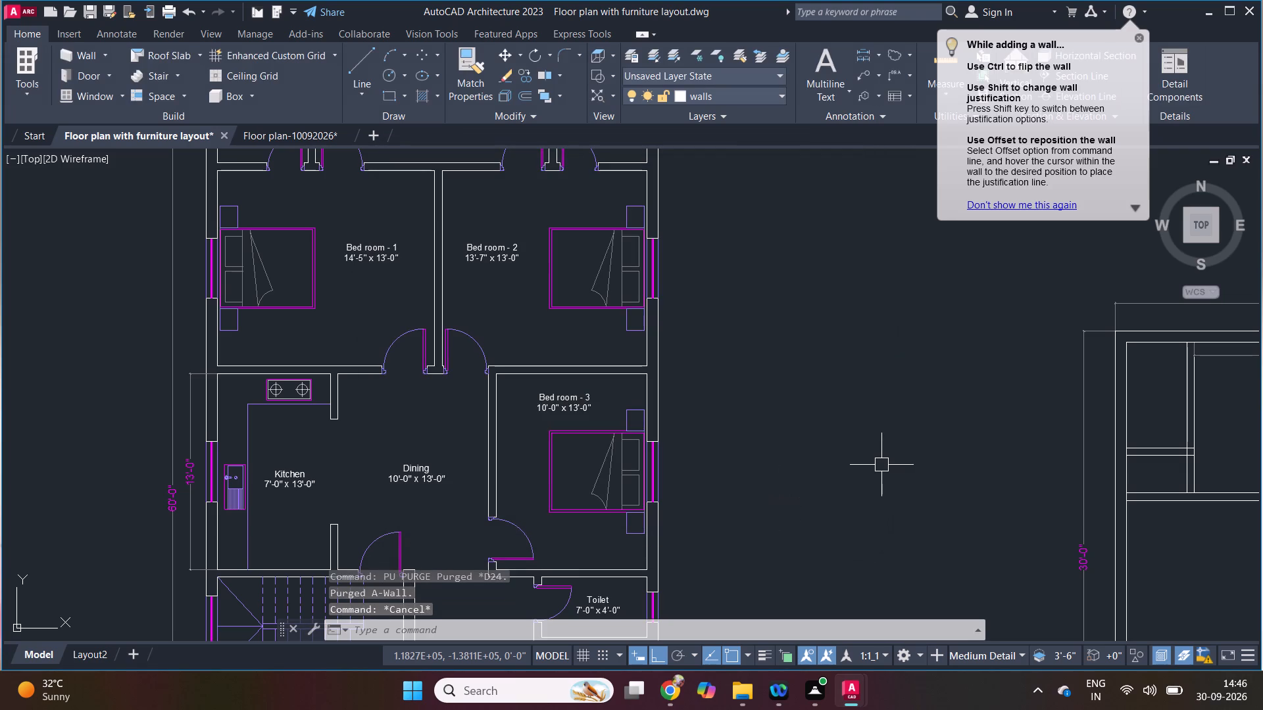
{"action": "key", "text": "ctrl+s"}
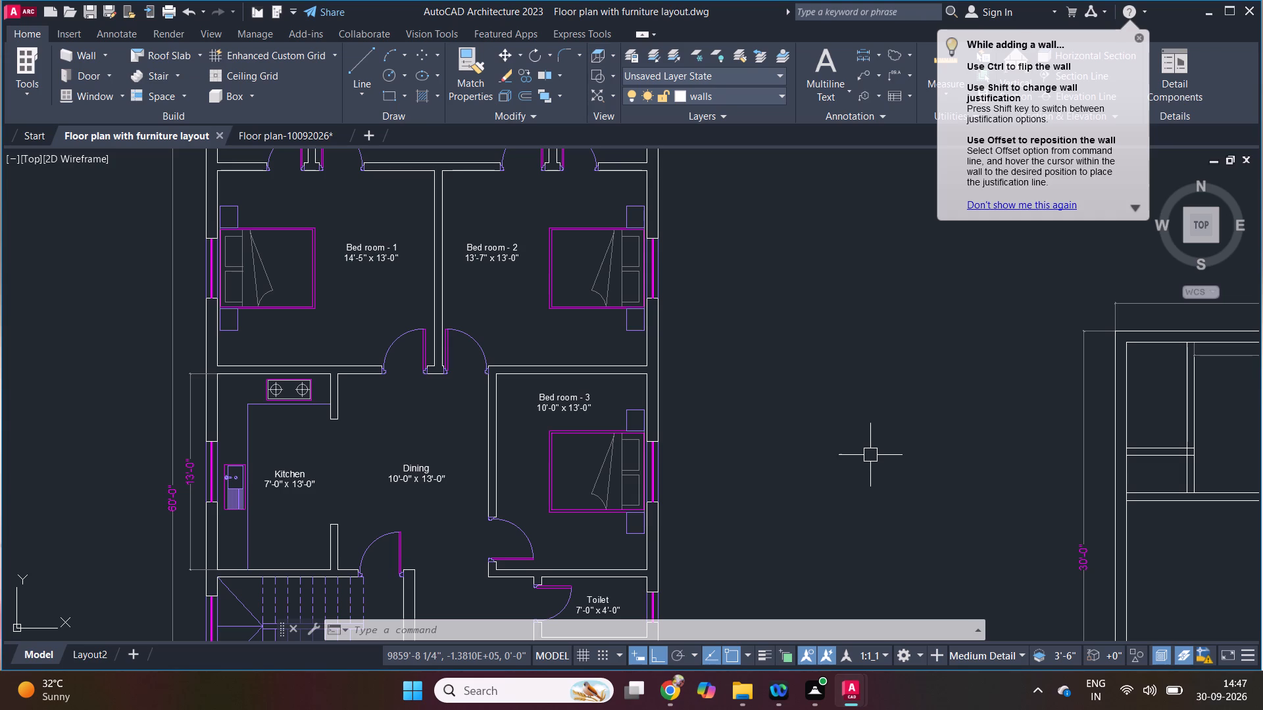
Examine the plan's living, parking and lawn areas and compare them with the reference PDF.
{"action": "scroll", "coordinate": [722, 466], "scroll_direction": "down", "scroll_amount": 2}
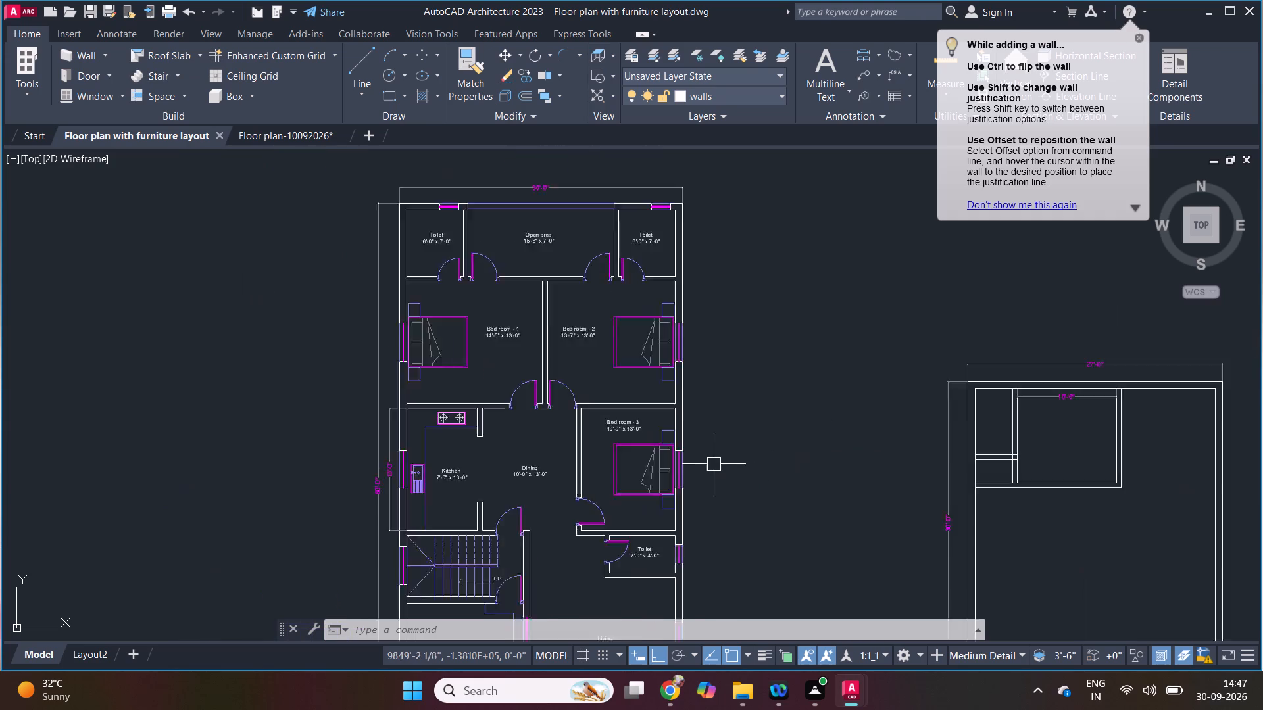
{"action": "scroll", "coordinate": [712, 464], "scroll_direction": "down", "scroll_amount": 2}
{"action": "scroll", "coordinate": [658, 515], "scroll_direction": "up", "scroll_amount": 2}
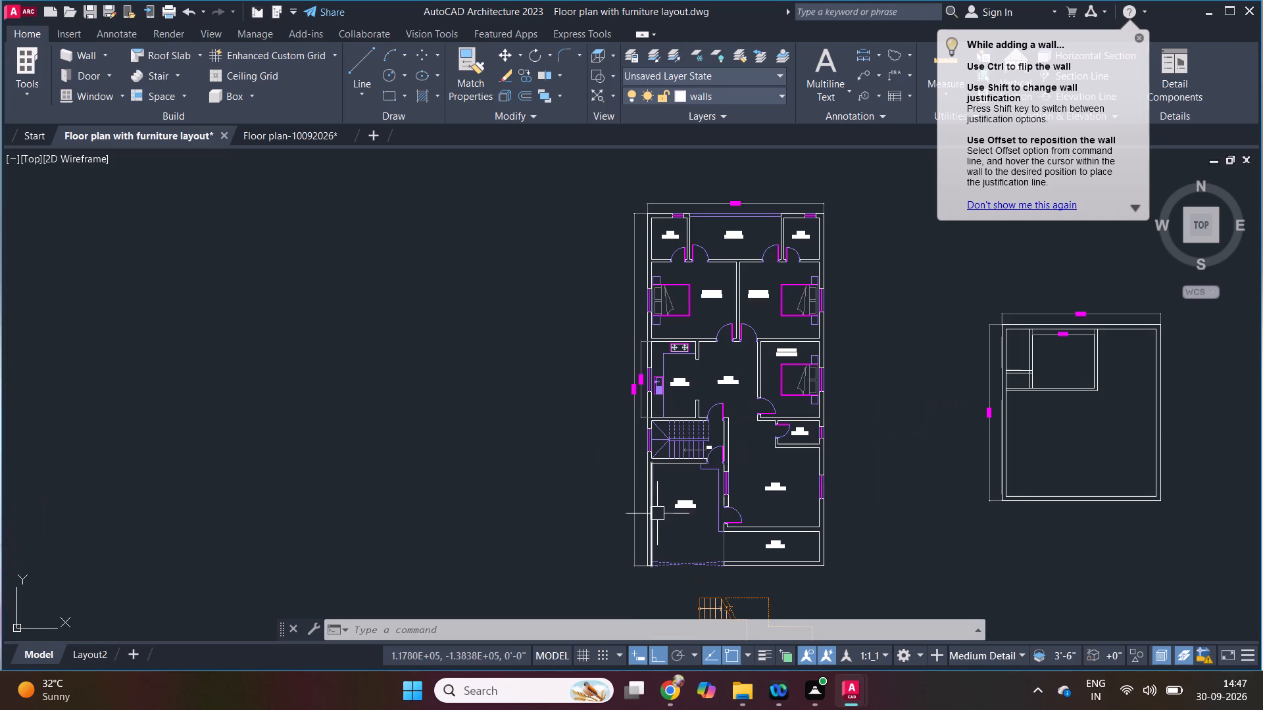
{"action": "scroll", "coordinate": [740, 484], "scroll_direction": "up", "scroll_amount": 1}
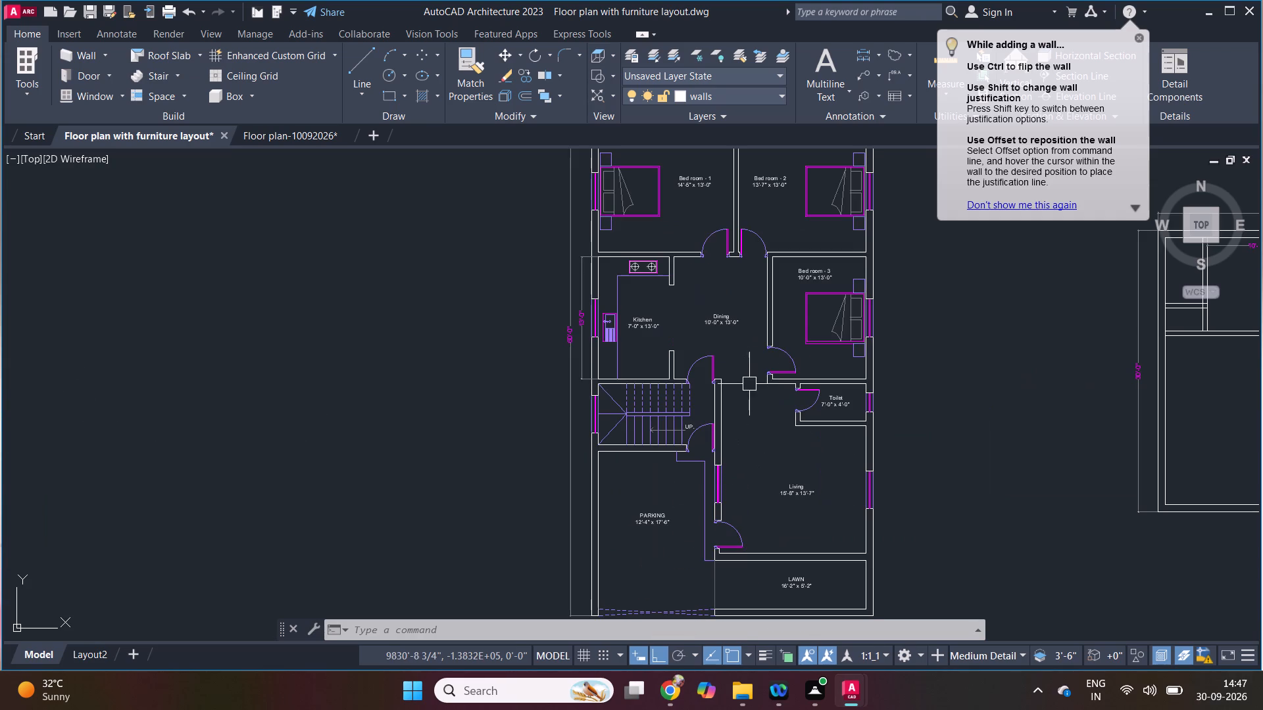
{"action": "scroll", "coordinate": [749, 390], "scroll_direction": "down", "scroll_amount": 3}
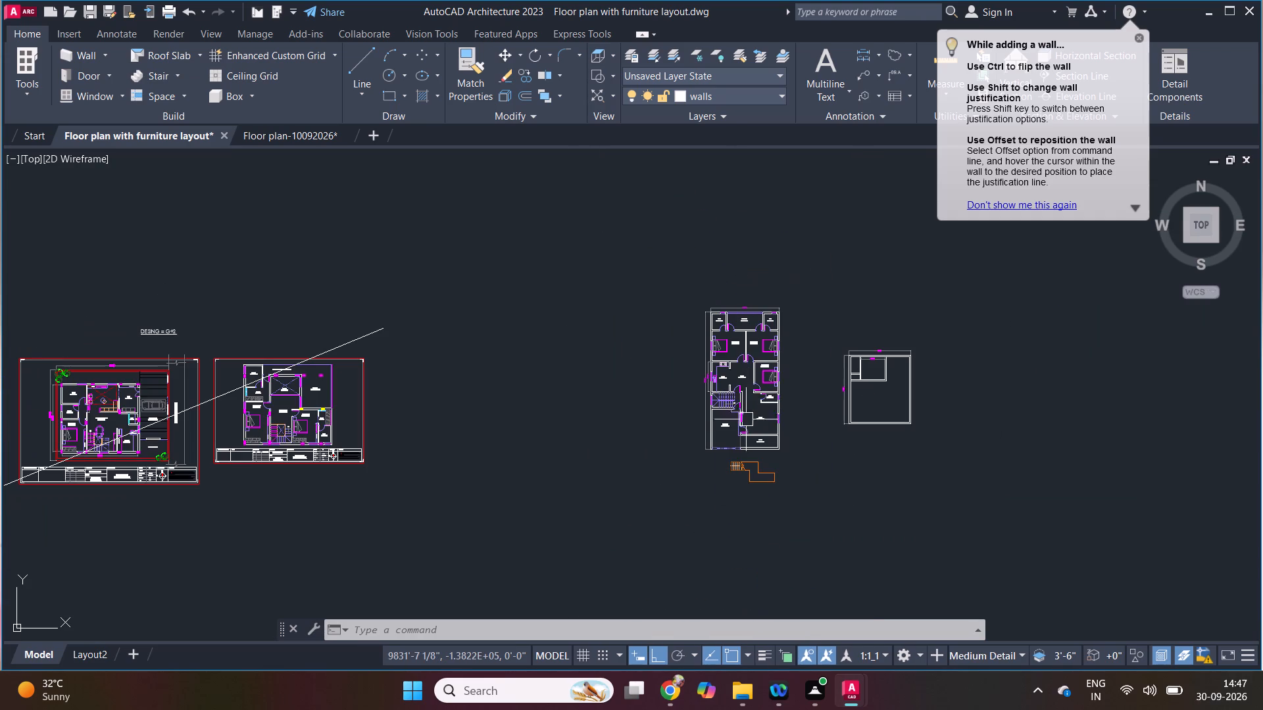
{"action": "scroll", "coordinate": [758, 445], "scroll_direction": "up", "scroll_amount": 3}
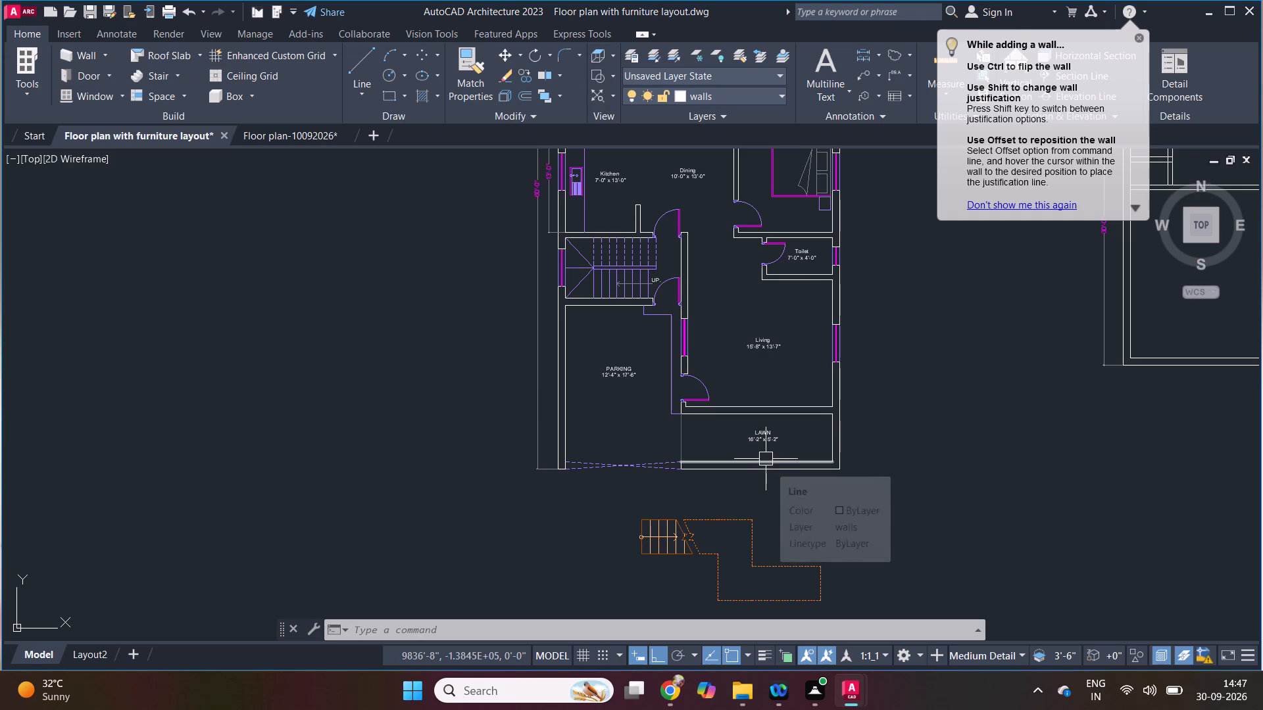
{"action": "scroll", "coordinate": [689, 456], "scroll_direction": "down", "scroll_amount": 1}
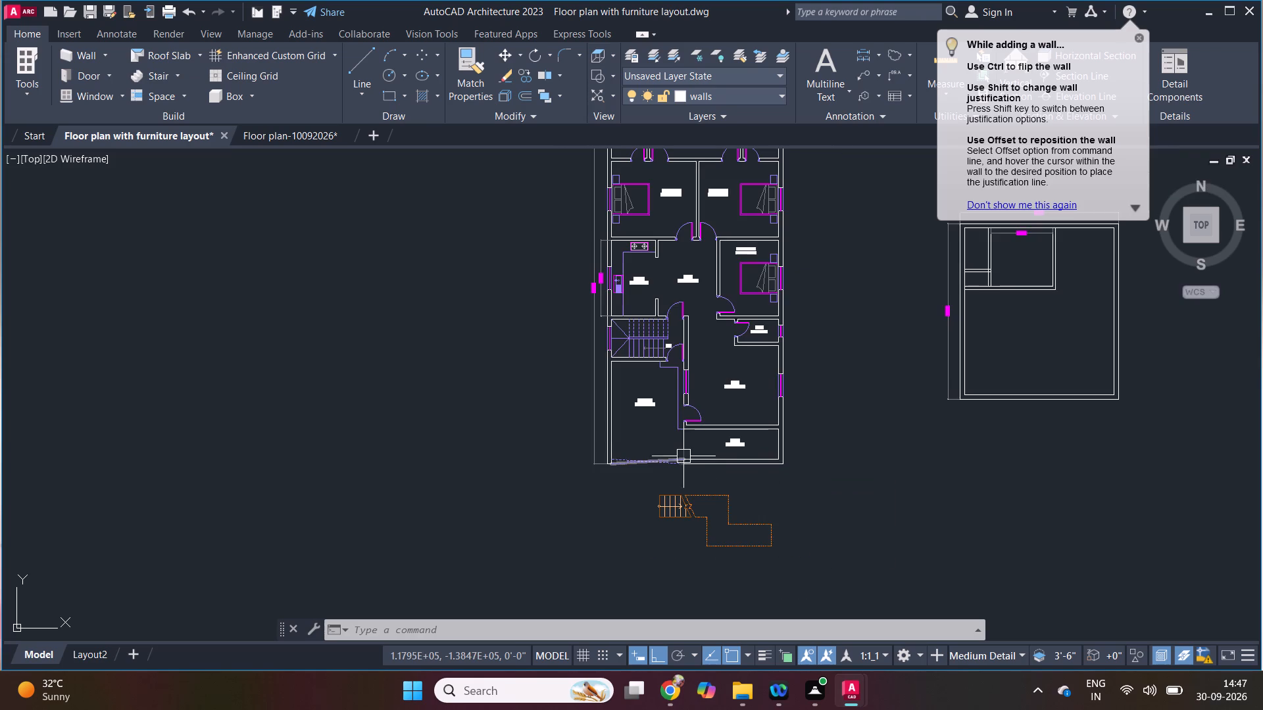
{"action": "scroll", "coordinate": [680, 436], "scroll_direction": "down", "scroll_amount": 1}
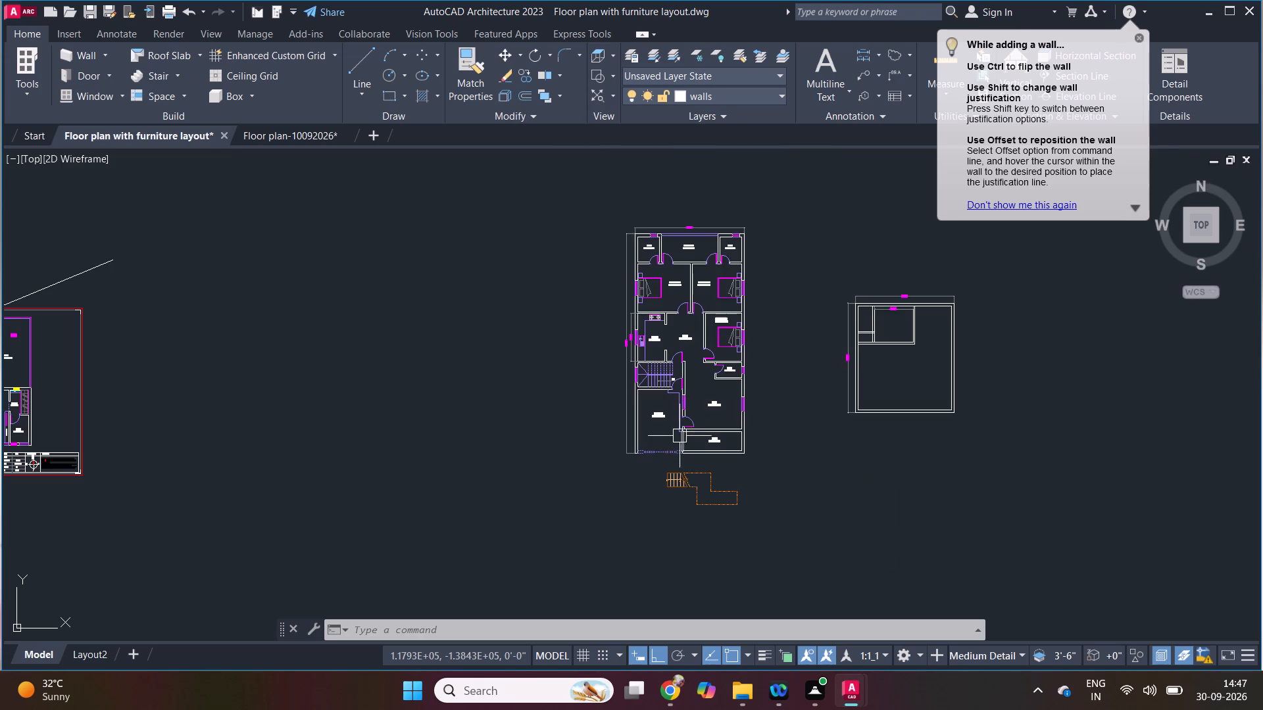
{"action": "scroll", "coordinate": [749, 391], "scroll_direction": "up", "scroll_amount": 1}
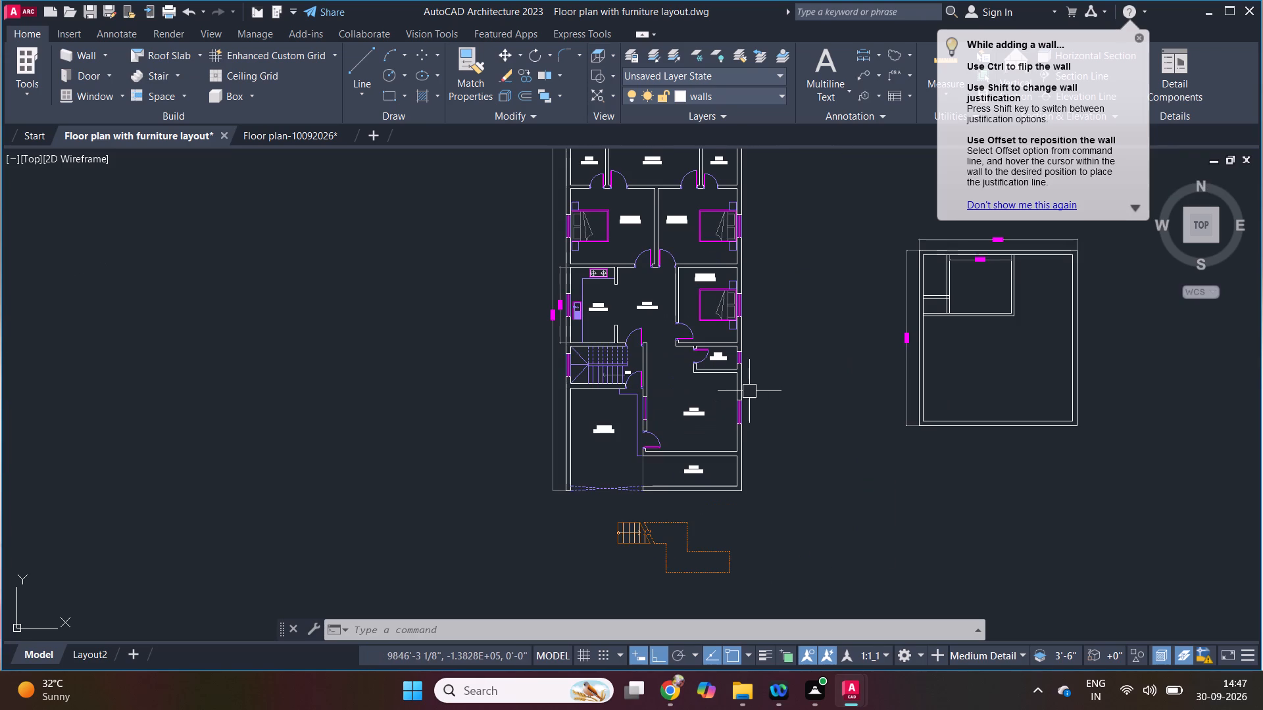
{"action": "scroll", "coordinate": [710, 407], "scroll_direction": "down", "scroll_amount": 1}
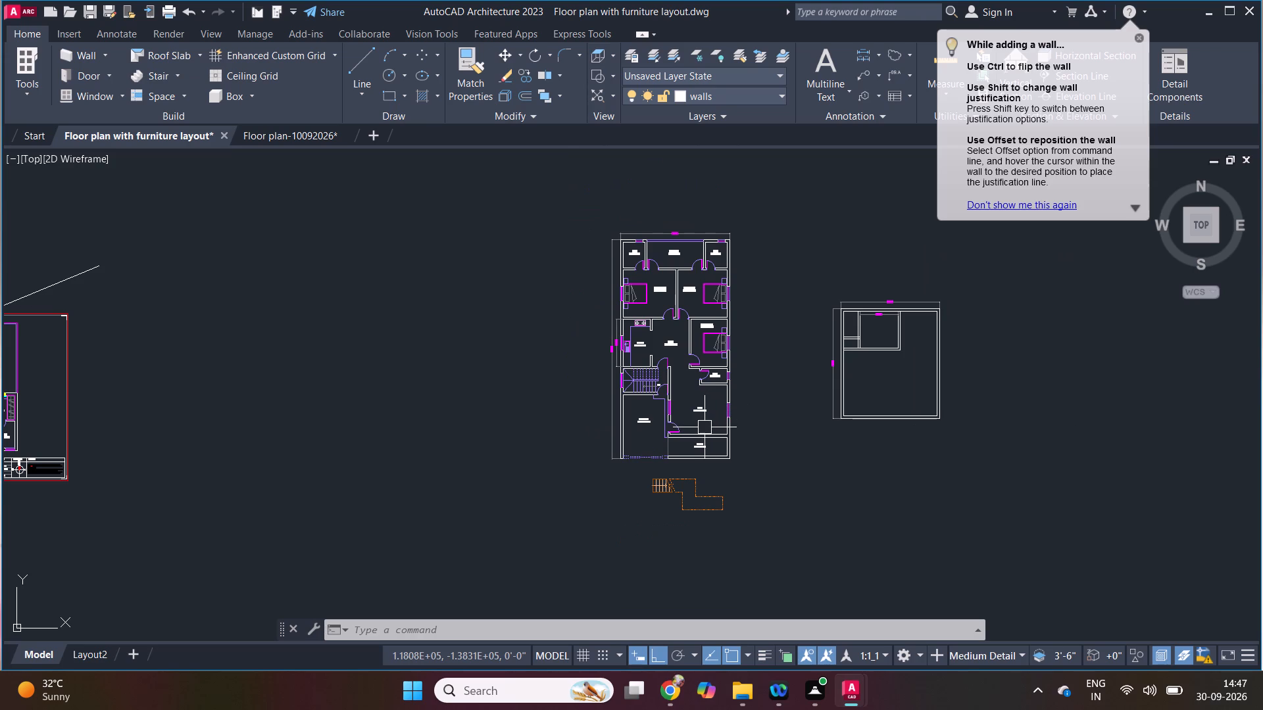
{"action": "scroll", "coordinate": [705, 427], "scroll_direction": "down", "scroll_amount": 1}
{"action": "scroll", "coordinate": [699, 423], "scroll_direction": "up", "scroll_amount": 2}
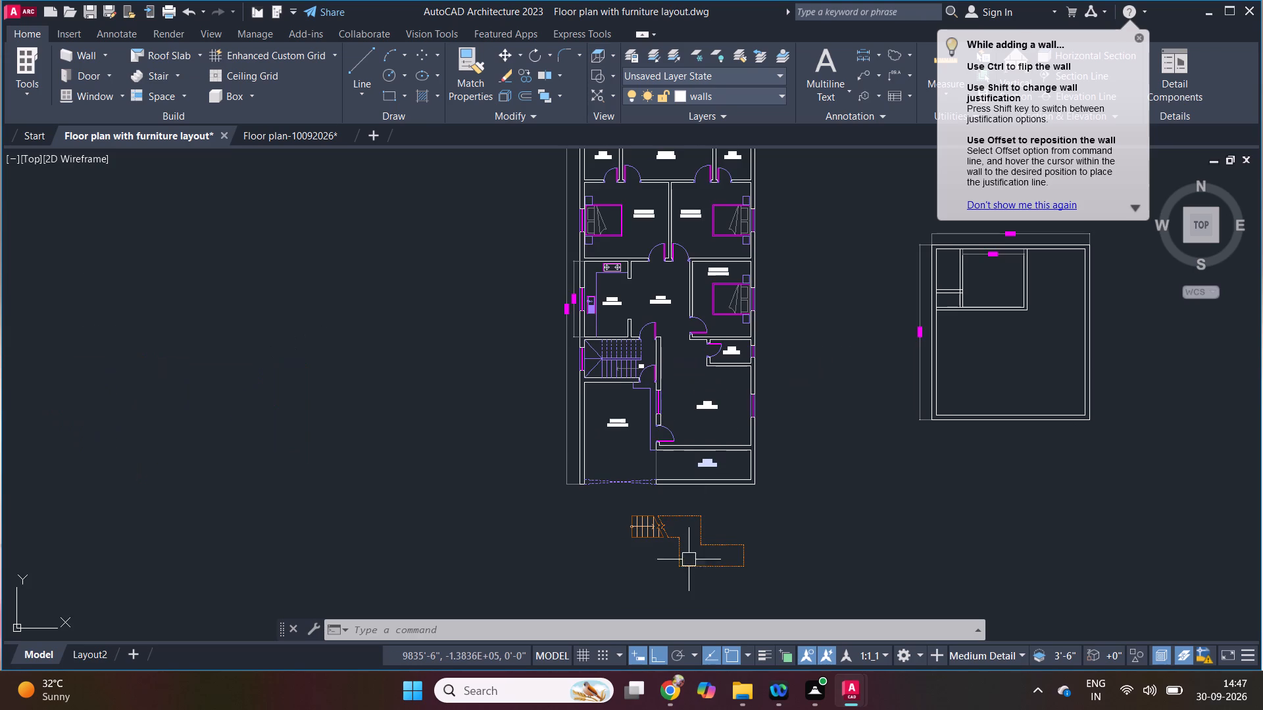
{"action": "left_click", "coordinate": [672, 701]}
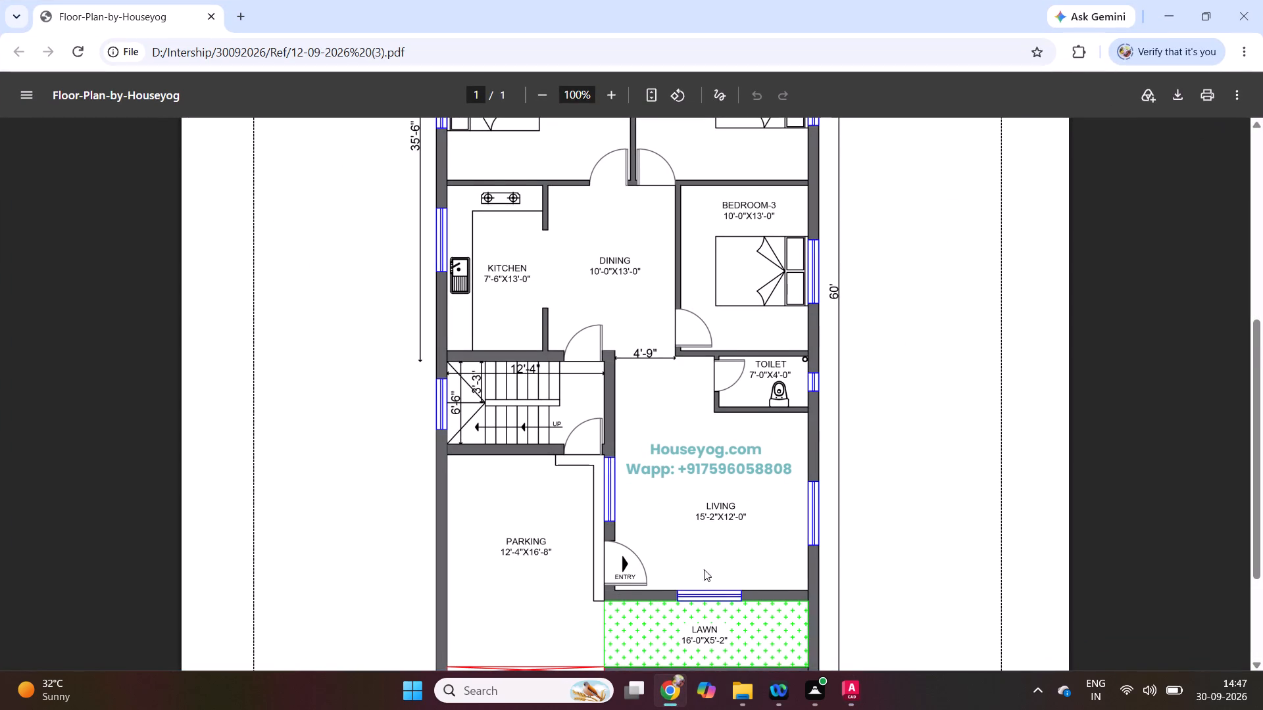
{"action": "scroll", "coordinate": [710, 565], "scroll_direction": "down", "scroll_amount": 1}
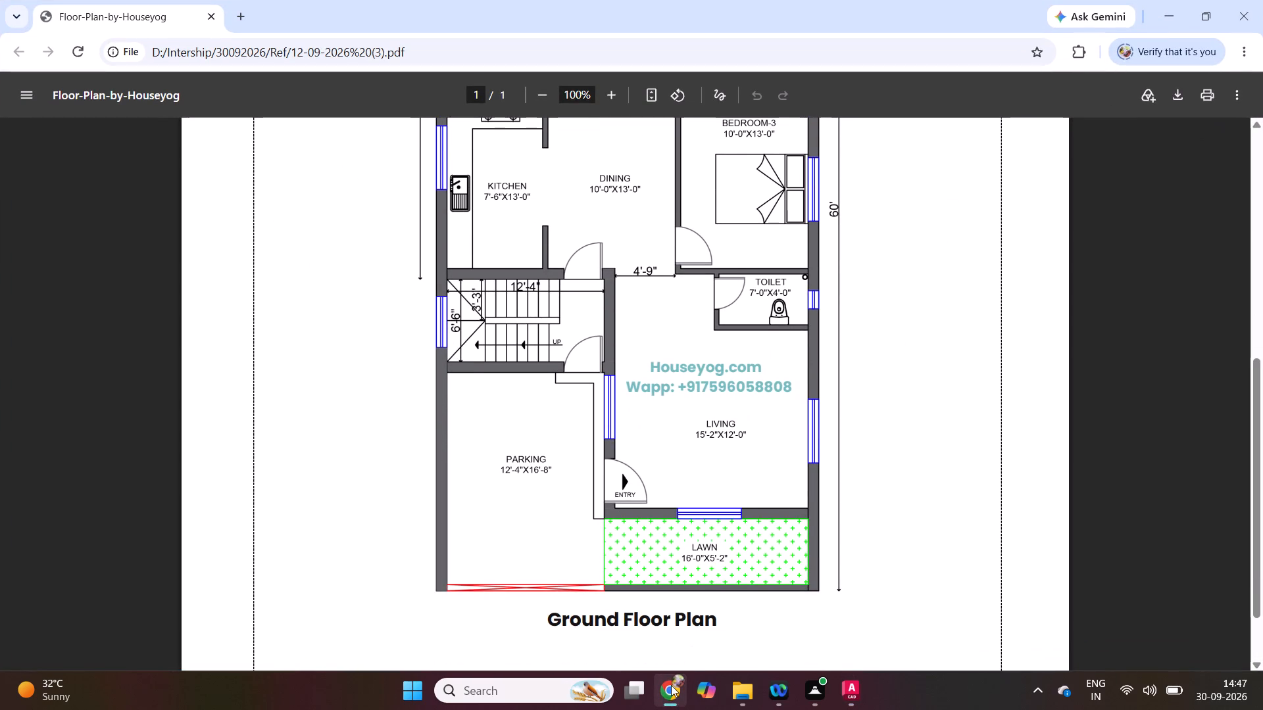
Back in AutoCAD, set the colour of the two crossing dashed gate lines at the parking entrance to Red and save the drawing.
{"action": "left_click", "coordinate": [666, 692]}
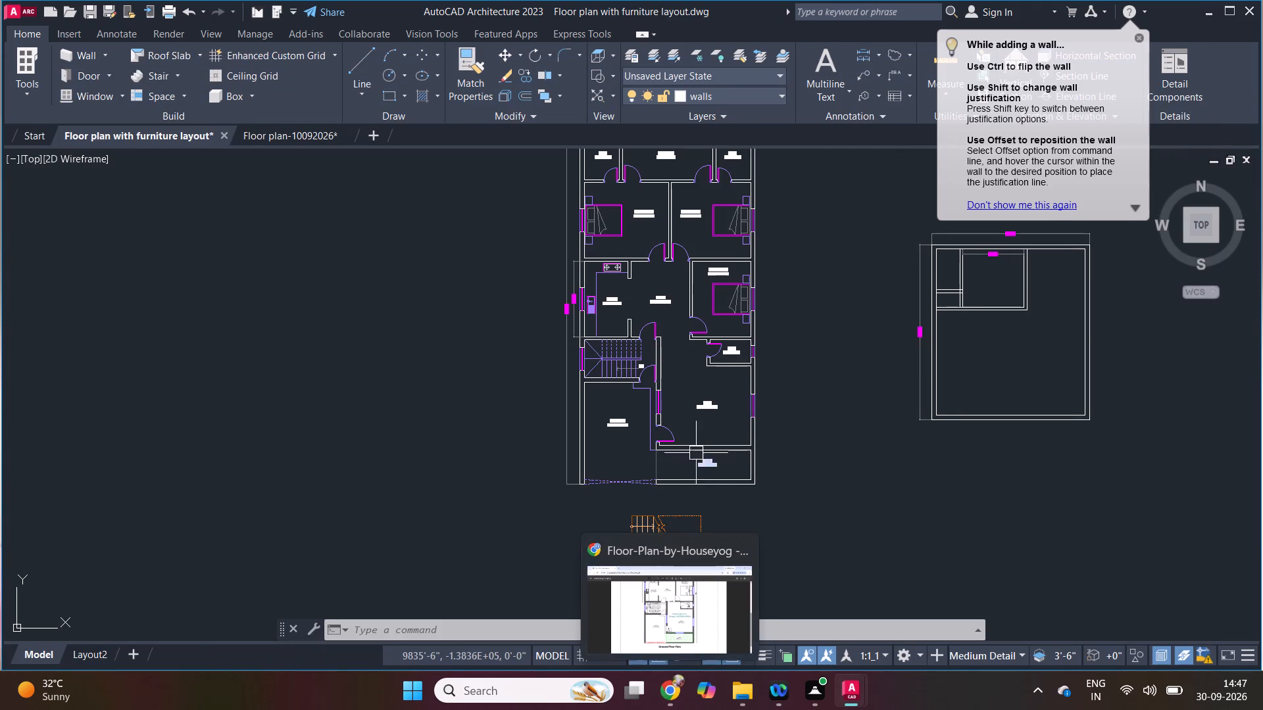
{"action": "scroll", "coordinate": [634, 479], "scroll_direction": "up", "scroll_amount": 2}
{"action": "left_click_drag", "start_coordinate": [630, 527], "coordinate": [628, 513]}
{"action": "left_click", "coordinate": [620, 477]}
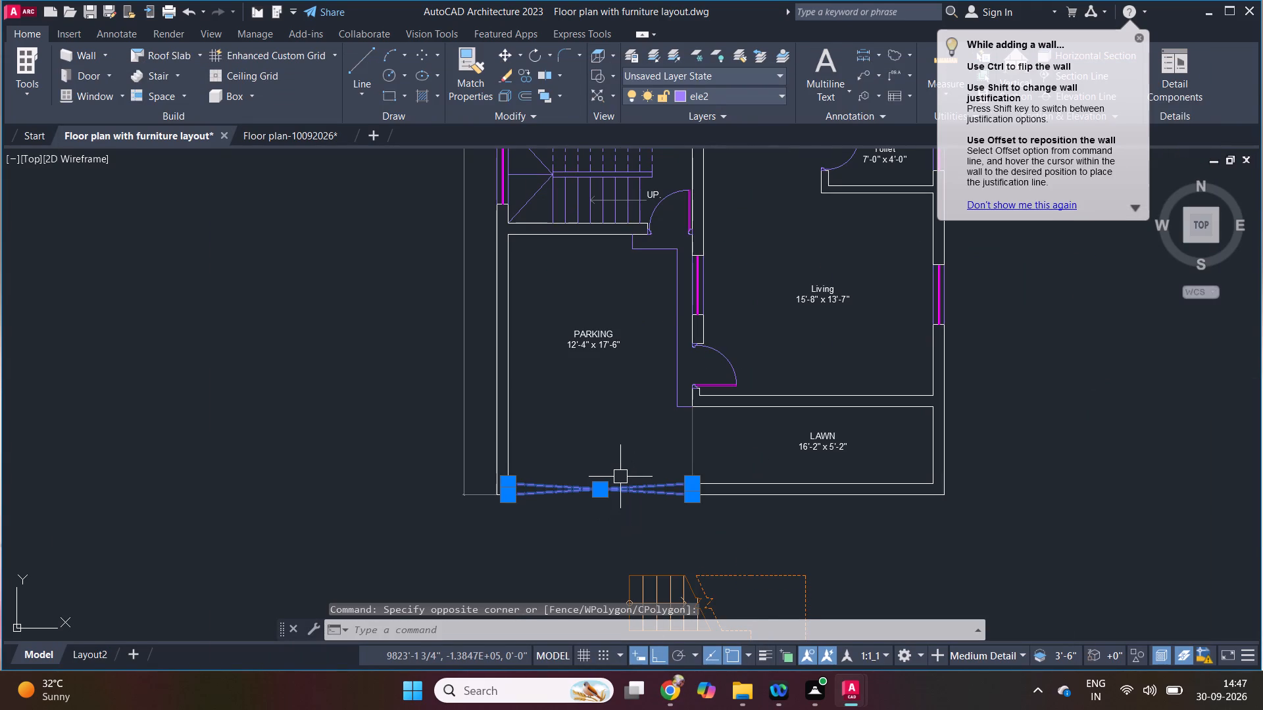
{"action": "key", "text": "ctrl+1"}
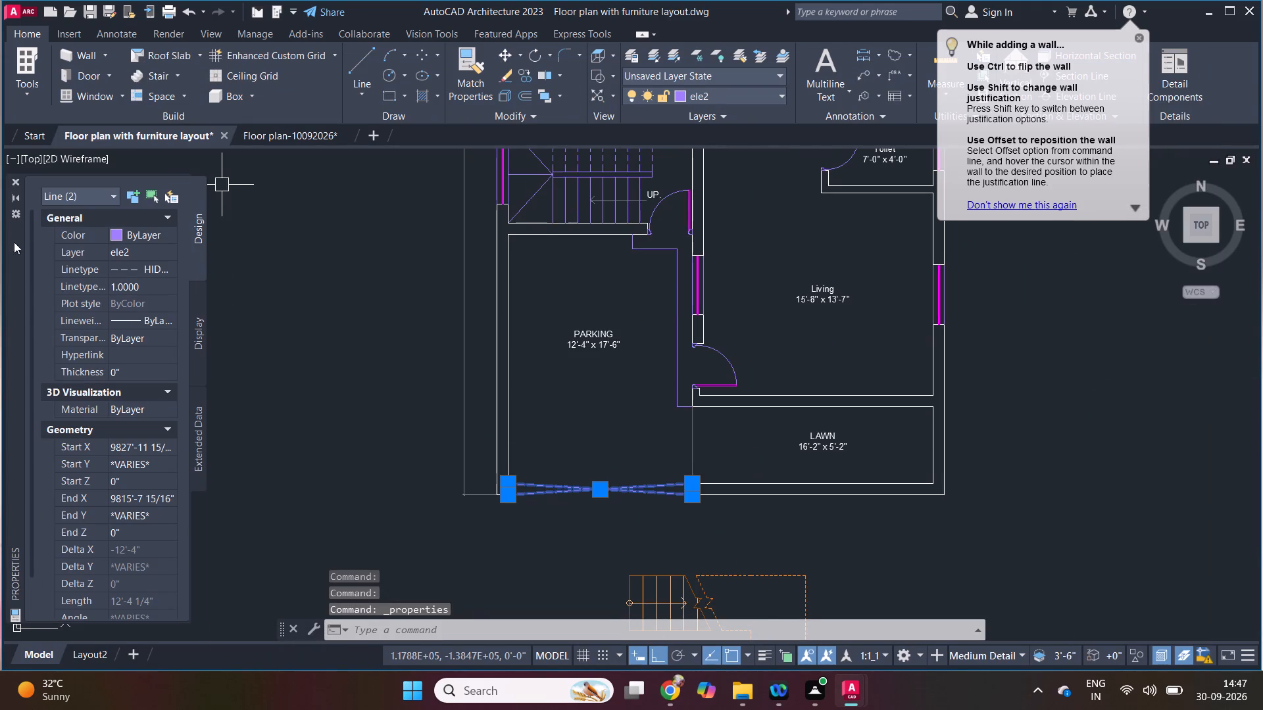
{"action": "left_click", "coordinate": [139, 235]}
{"action": "left_click", "coordinate": [139, 235]}
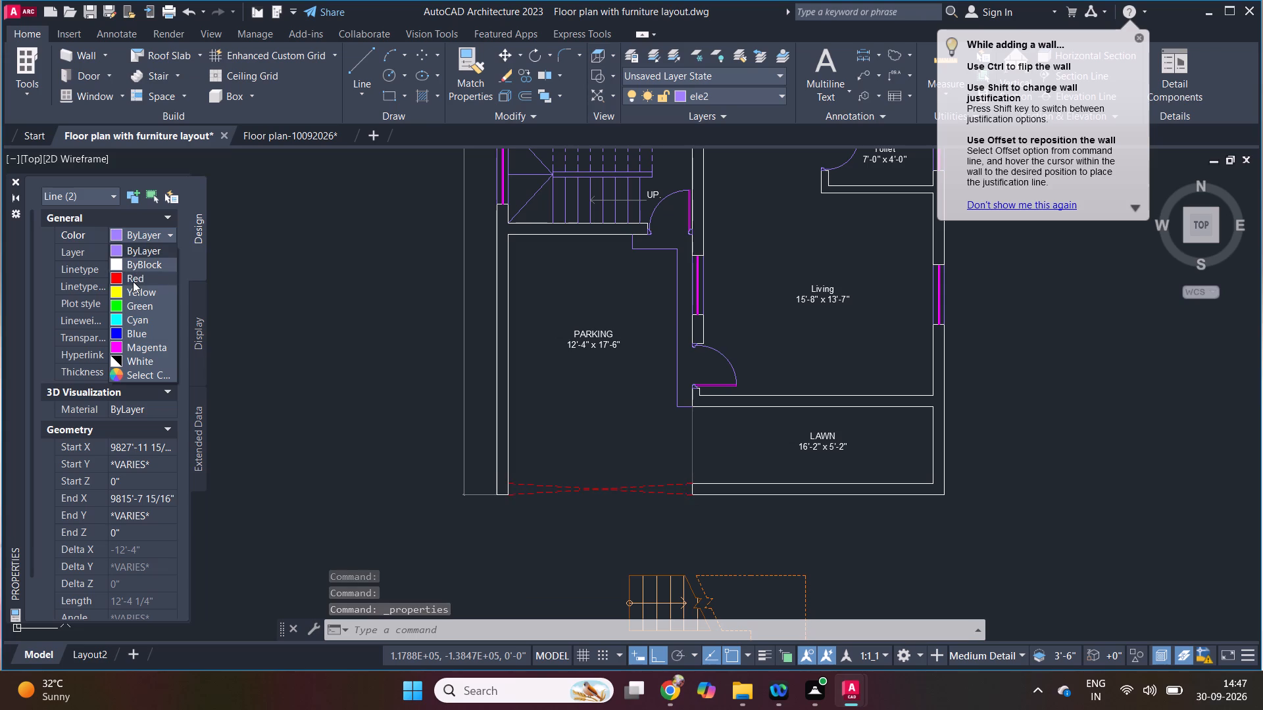
{"action": "left_click", "coordinate": [133, 281]}
{"action": "key", "text": "Escape"}
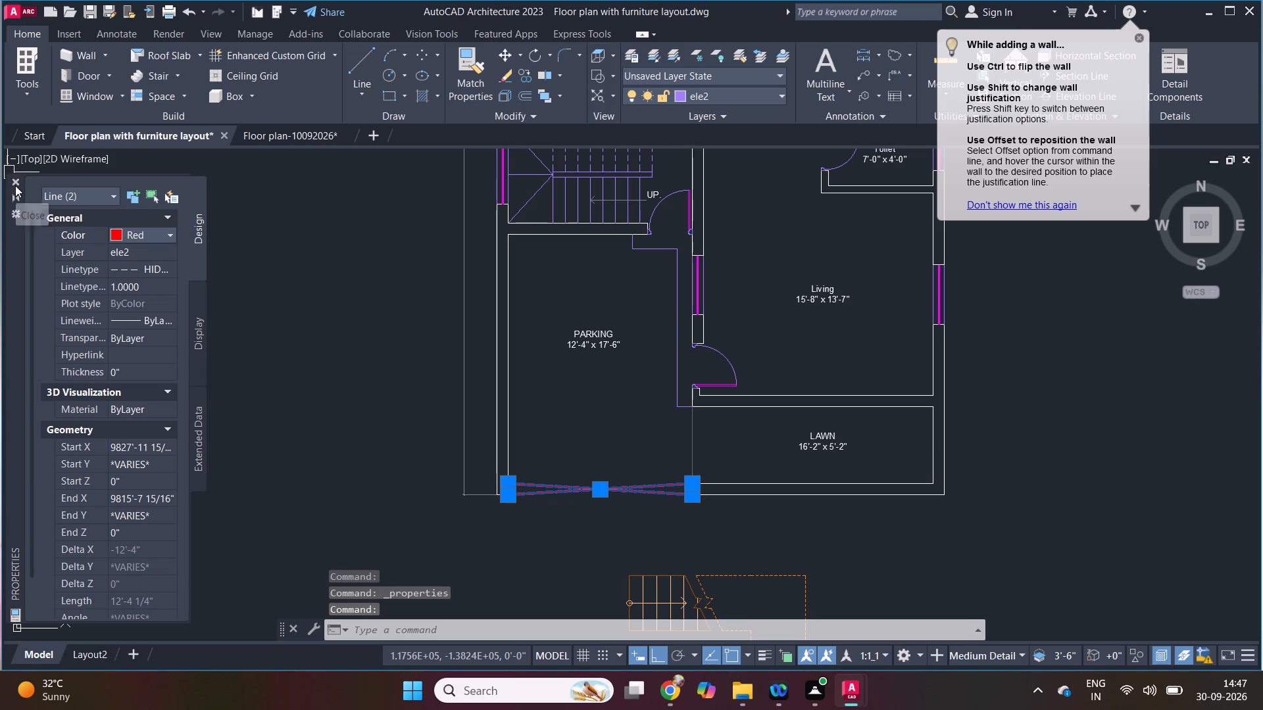
{"action": "left_click", "coordinate": [15, 185]}
{"action": "key", "text": "ctrl+s"}
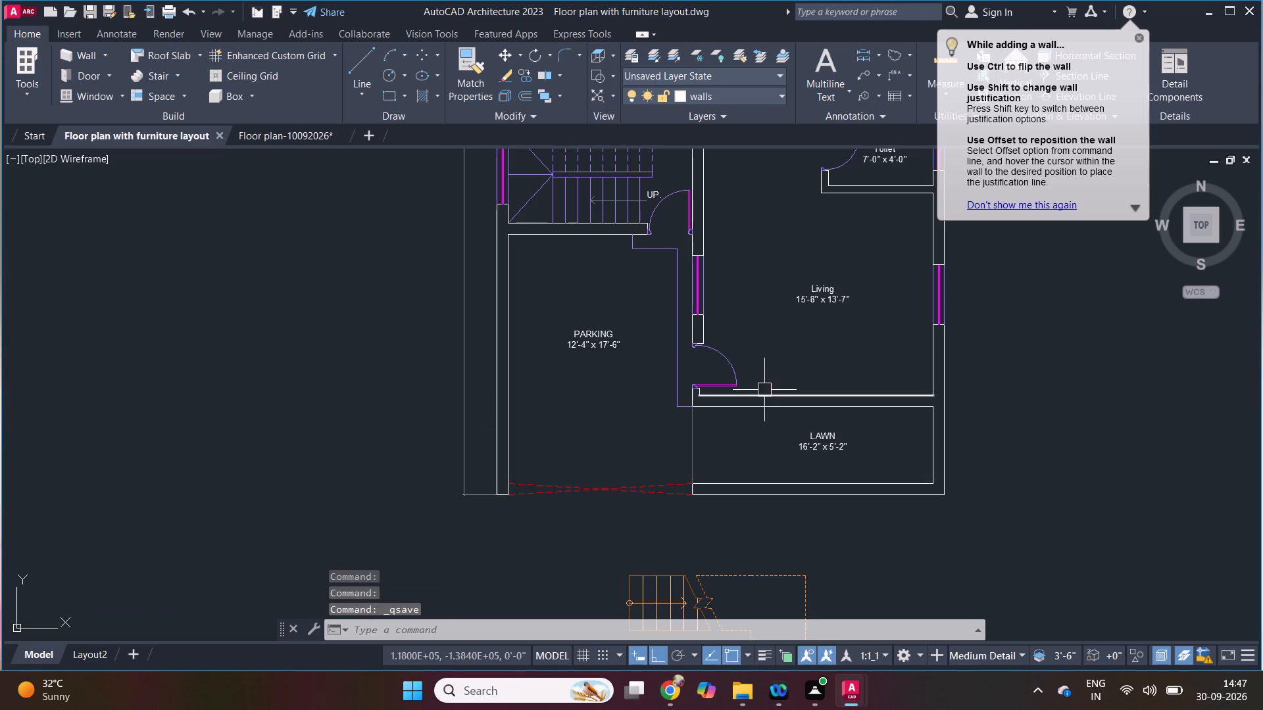
{"action": "key", "text": "Escape"}
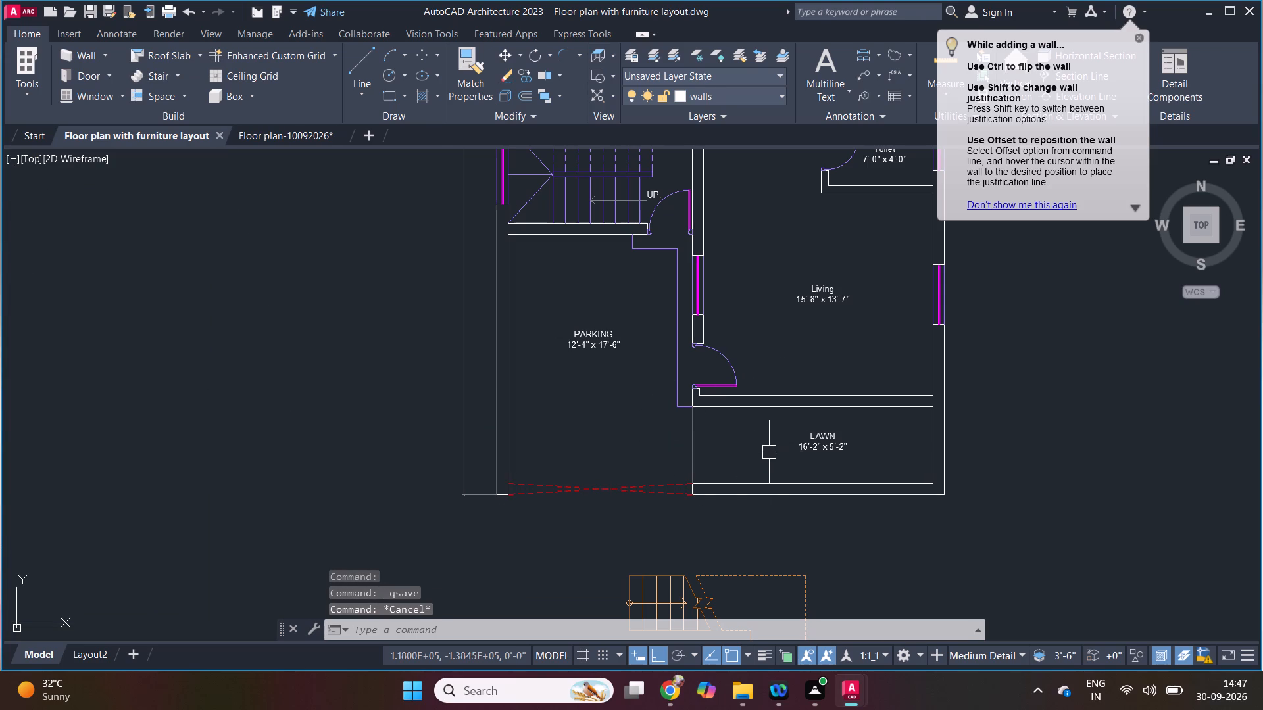
{"action": "key", "text": "Escape"}
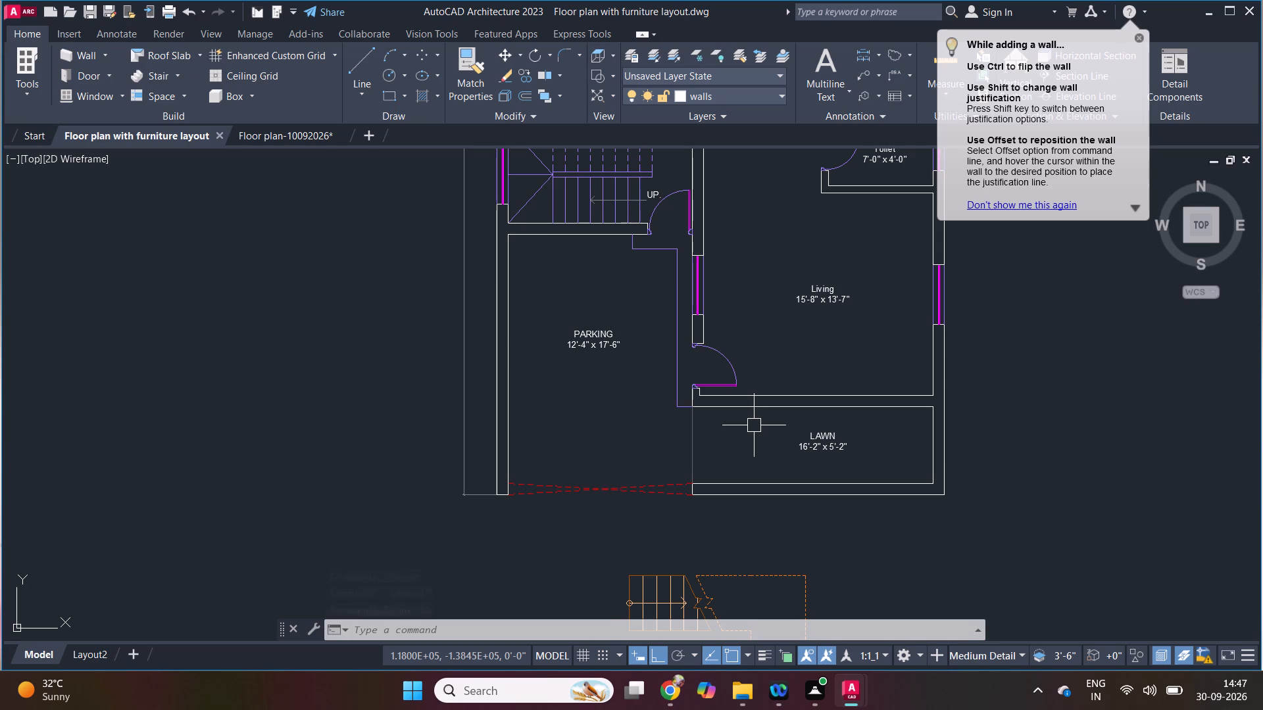
Examine the 30x60 plan from the living and lawn areas up through the kitchen, dining and bedrooms.
{"action": "scroll", "coordinate": [653, 486], "scroll_direction": "down", "scroll_amount": 1}
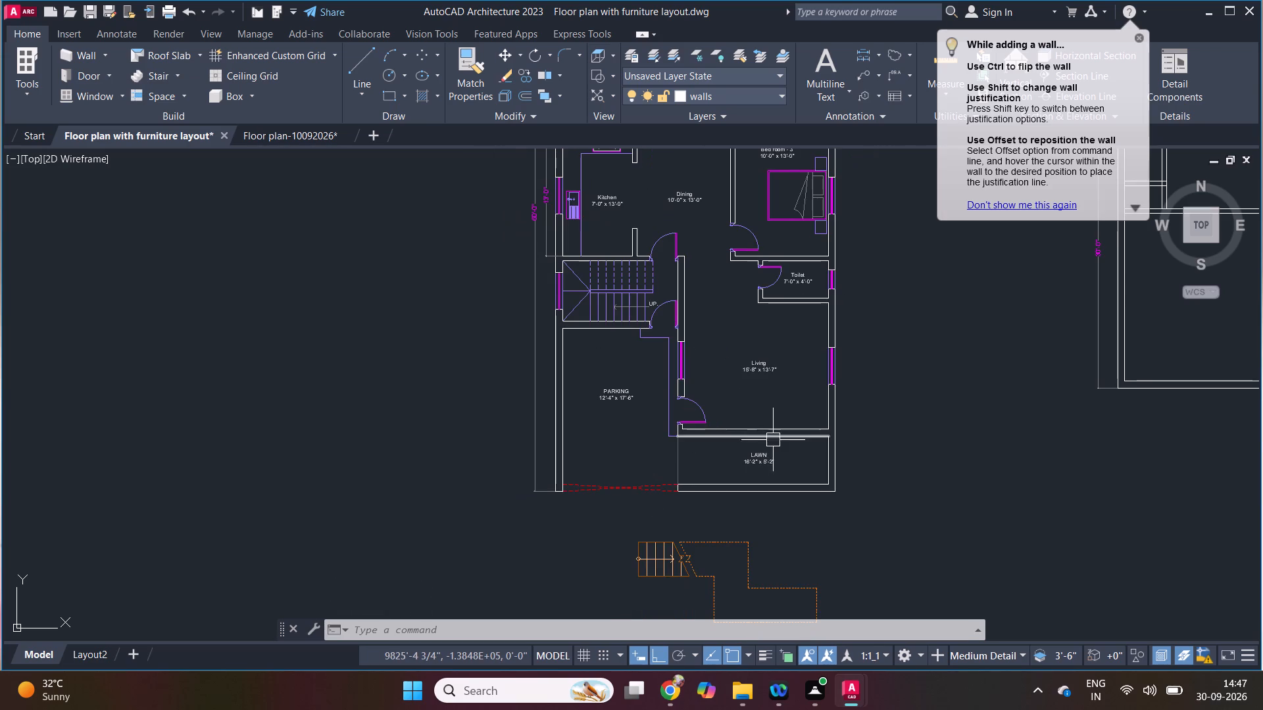
{"action": "scroll", "coordinate": [781, 431], "scroll_direction": "up", "scroll_amount": 1}
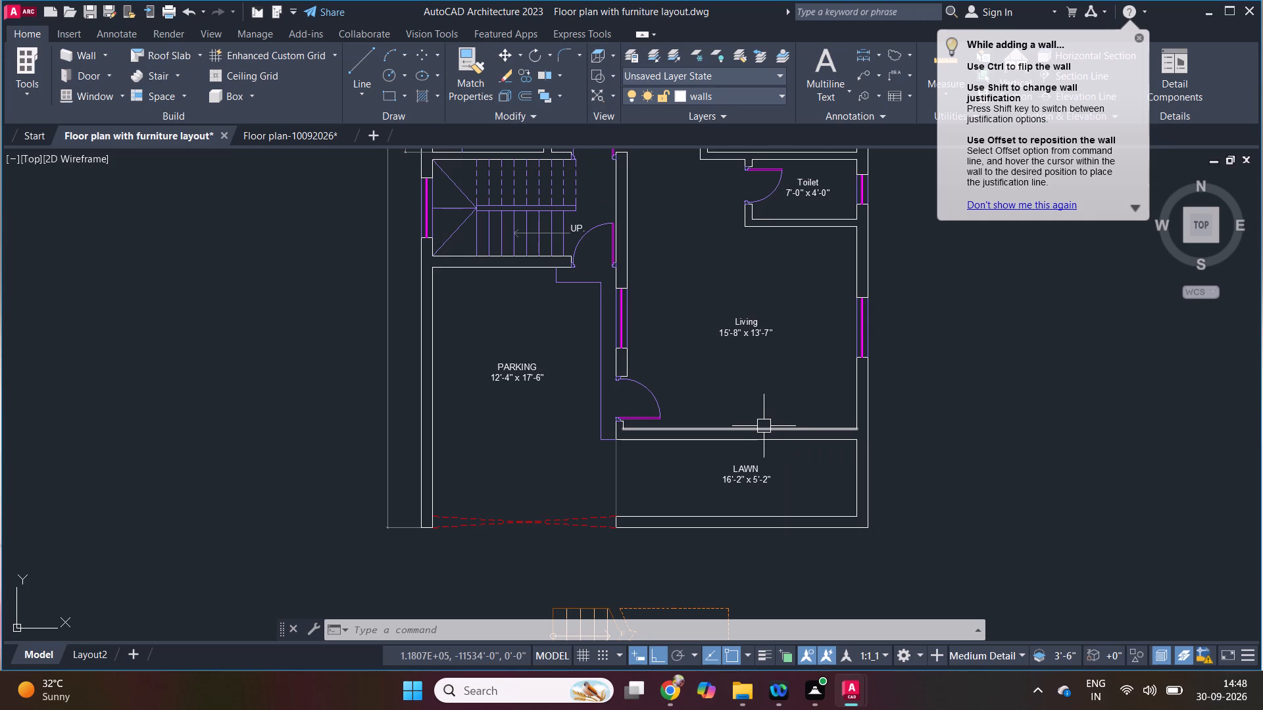
{"action": "scroll", "coordinate": [750, 439], "scroll_direction": "down", "scroll_amount": 1}
{"action": "scroll", "coordinate": [838, 424], "scroll_direction": "up", "scroll_amount": 1}
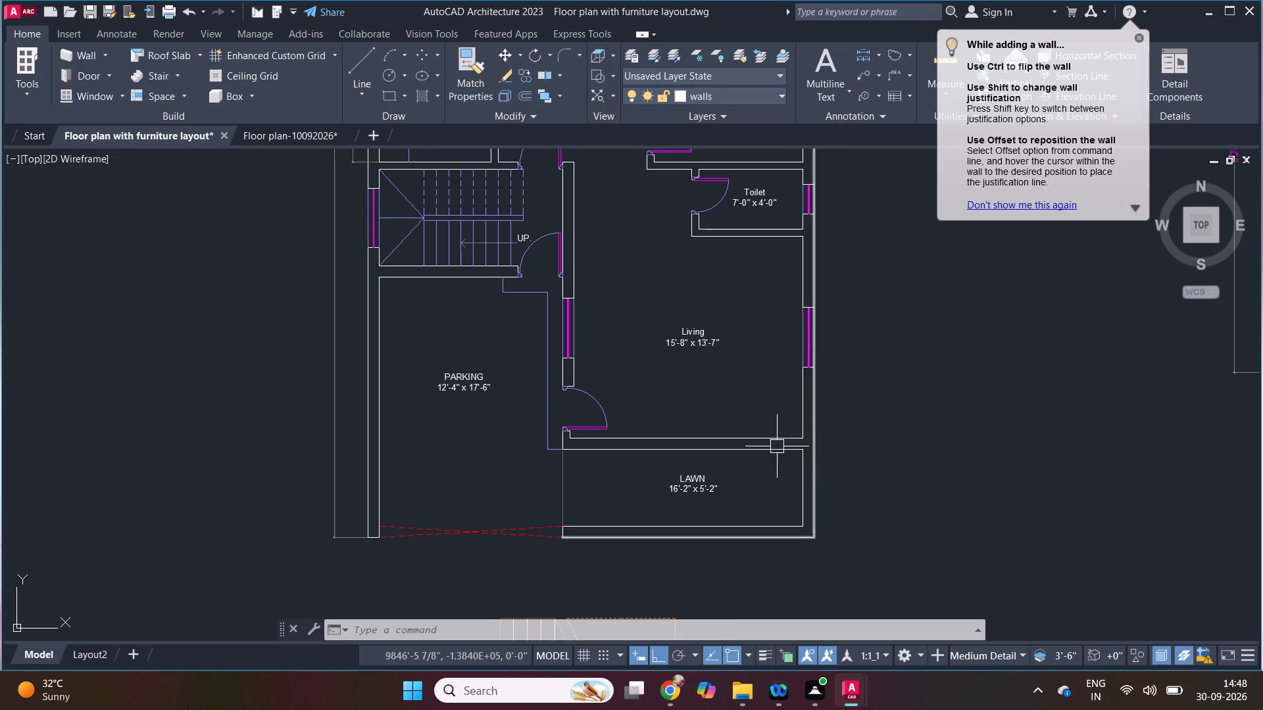
{"action": "scroll", "coordinate": [764, 452], "scroll_direction": "down", "scroll_amount": 3}
{"action": "scroll", "coordinate": [747, 339], "scroll_direction": "up", "scroll_amount": 3}
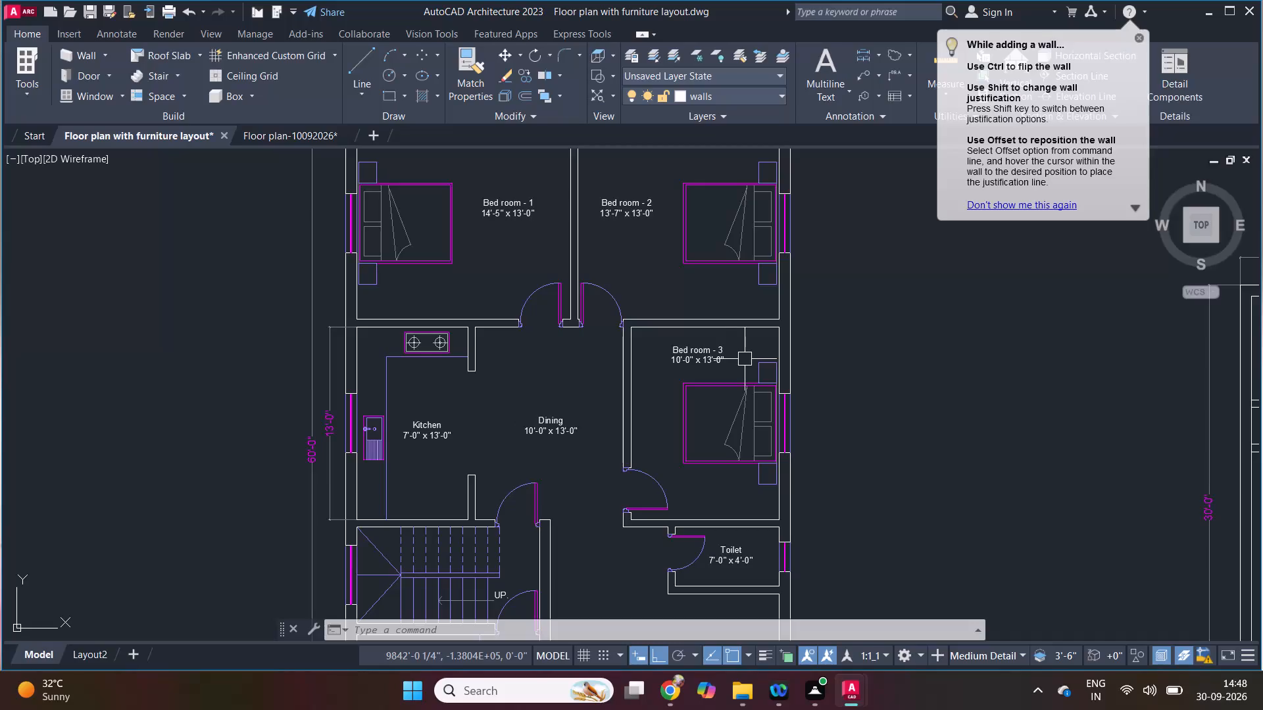
{"action": "scroll", "coordinate": [745, 382], "scroll_direction": "down", "scroll_amount": 2}
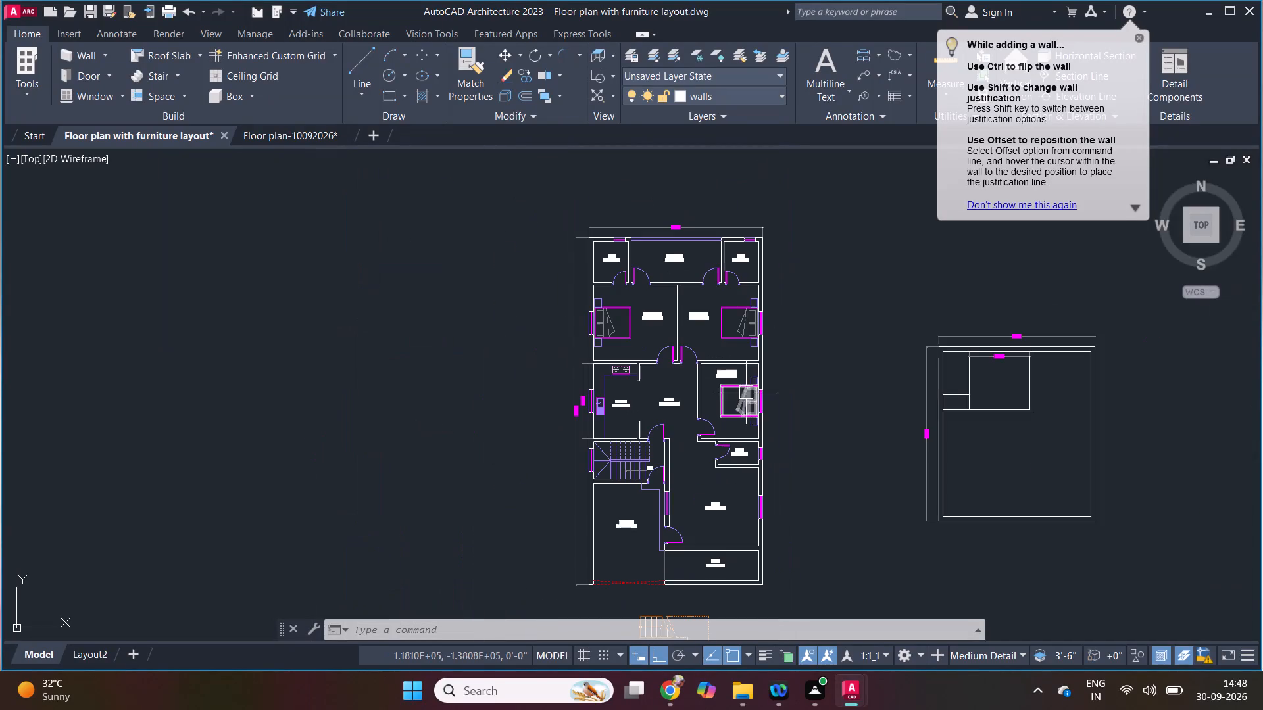
{"action": "scroll", "coordinate": [679, 332], "scroll_direction": "up", "scroll_amount": 1}
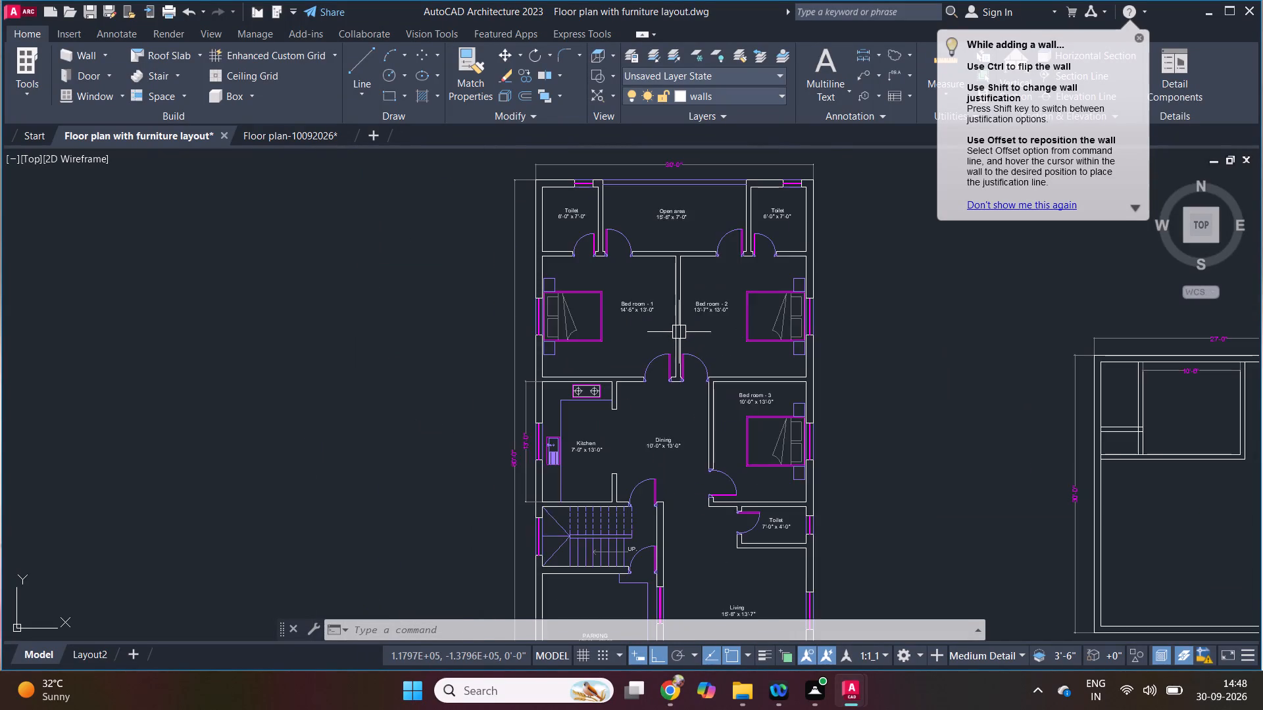
{"action": "scroll", "coordinate": [681, 333], "scroll_direction": "up", "scroll_amount": 1}
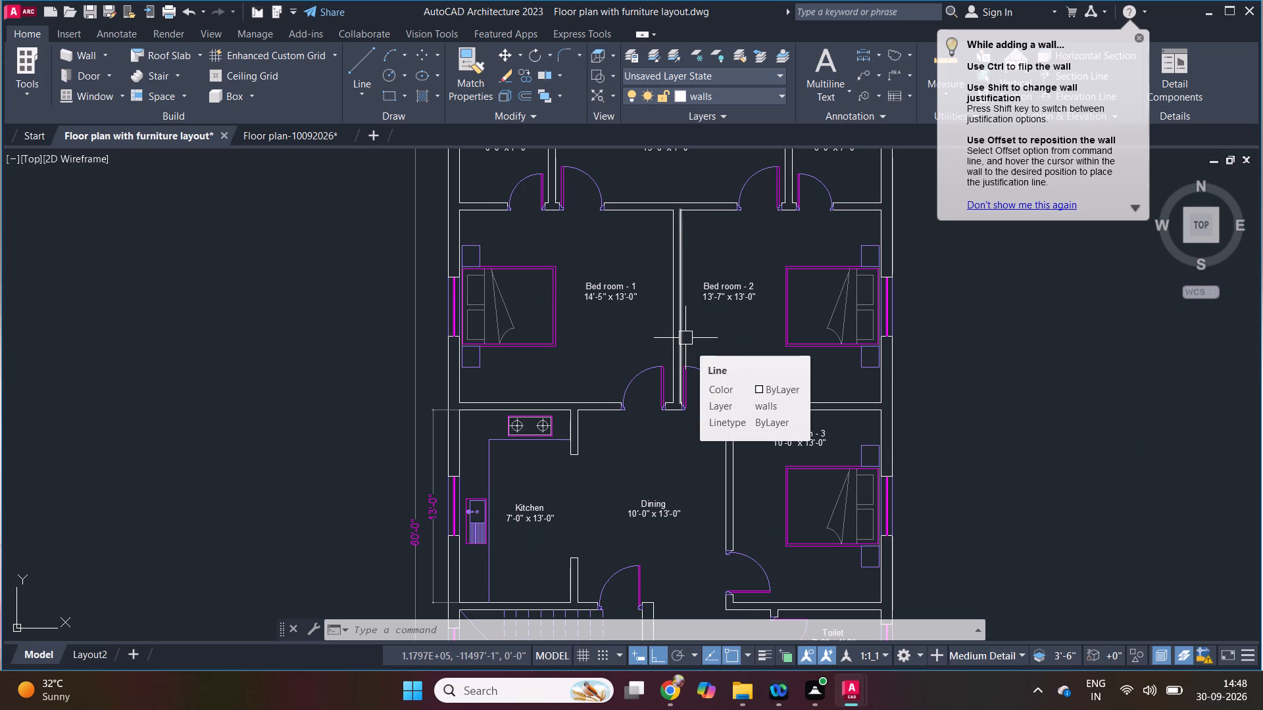
{"action": "scroll", "coordinate": [739, 387], "scroll_direction": "down", "scroll_amount": 2}
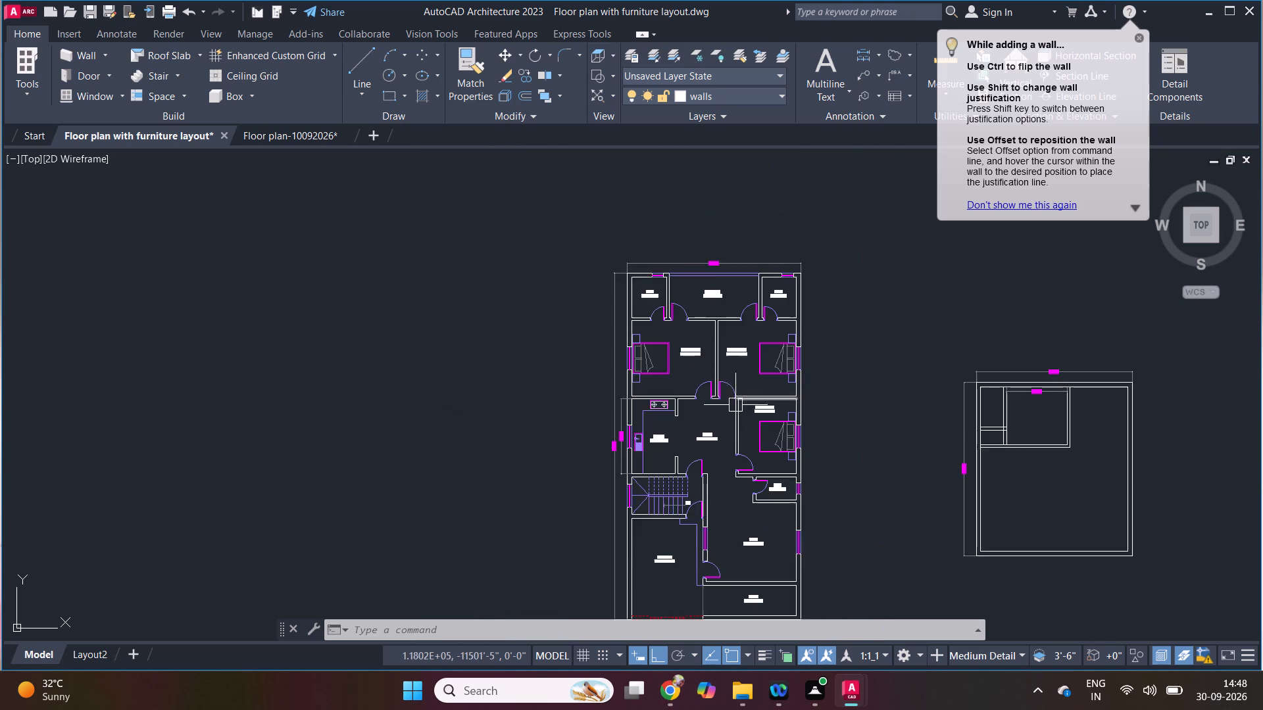
{"action": "scroll", "coordinate": [722, 404], "scroll_direction": "up", "scroll_amount": 2}
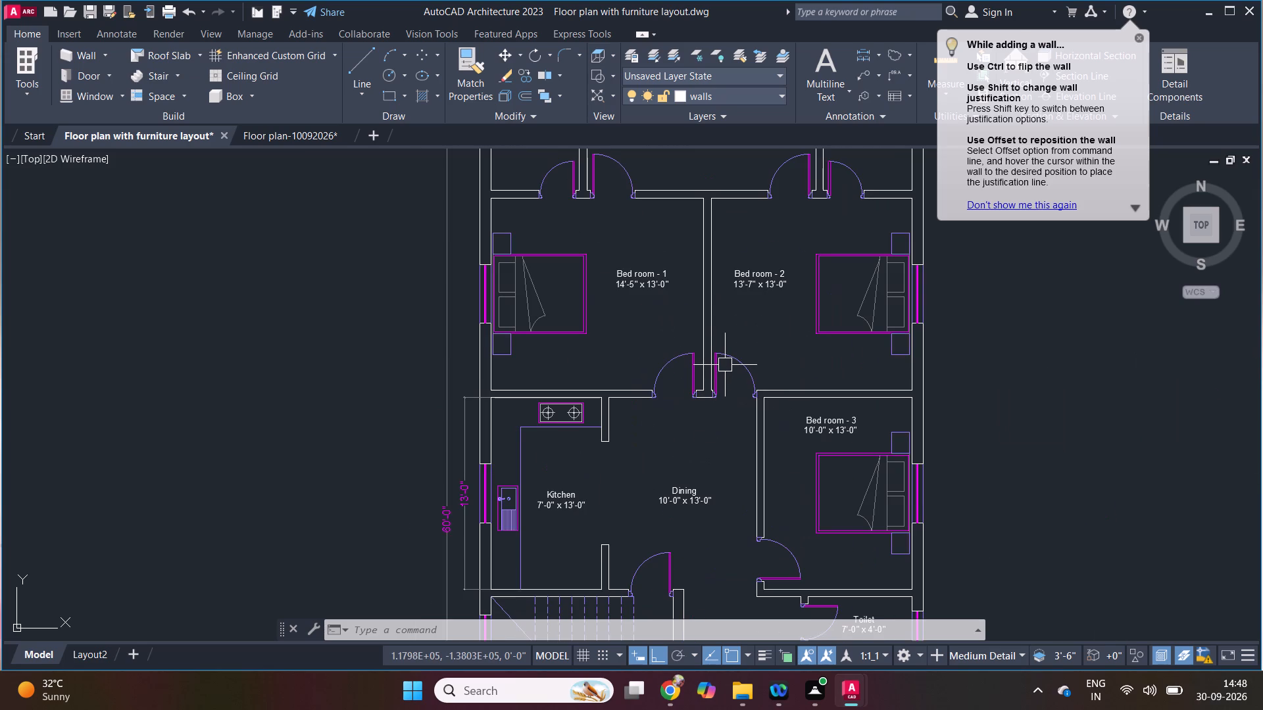
{"action": "scroll", "coordinate": [706, 390], "scroll_direction": "down", "scroll_amount": 1}
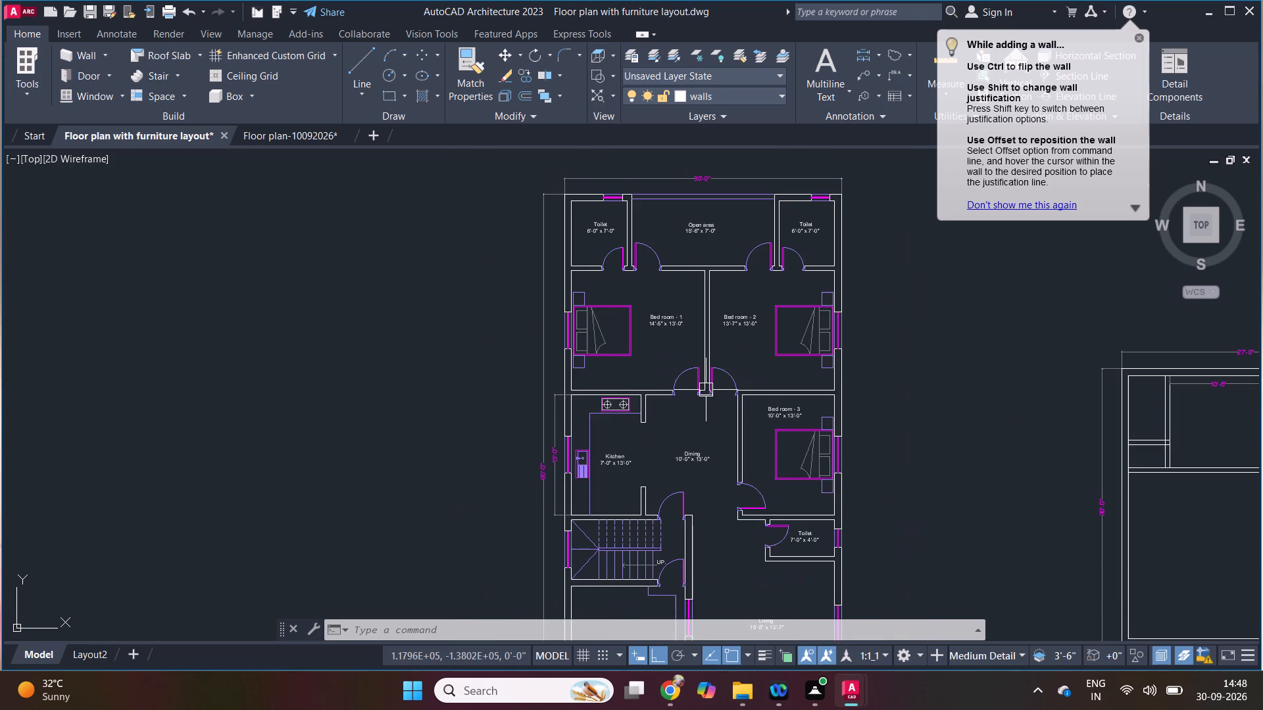
{"action": "scroll", "coordinate": [708, 348], "scroll_direction": "up", "scroll_amount": 2}
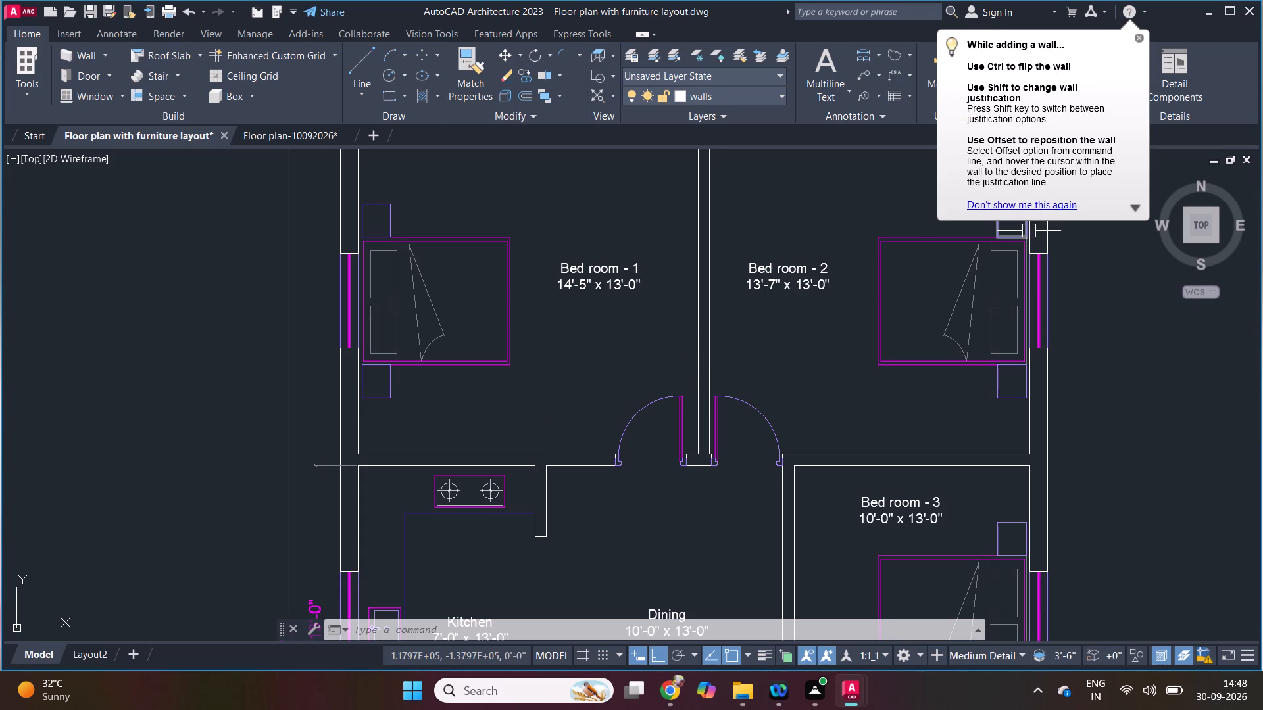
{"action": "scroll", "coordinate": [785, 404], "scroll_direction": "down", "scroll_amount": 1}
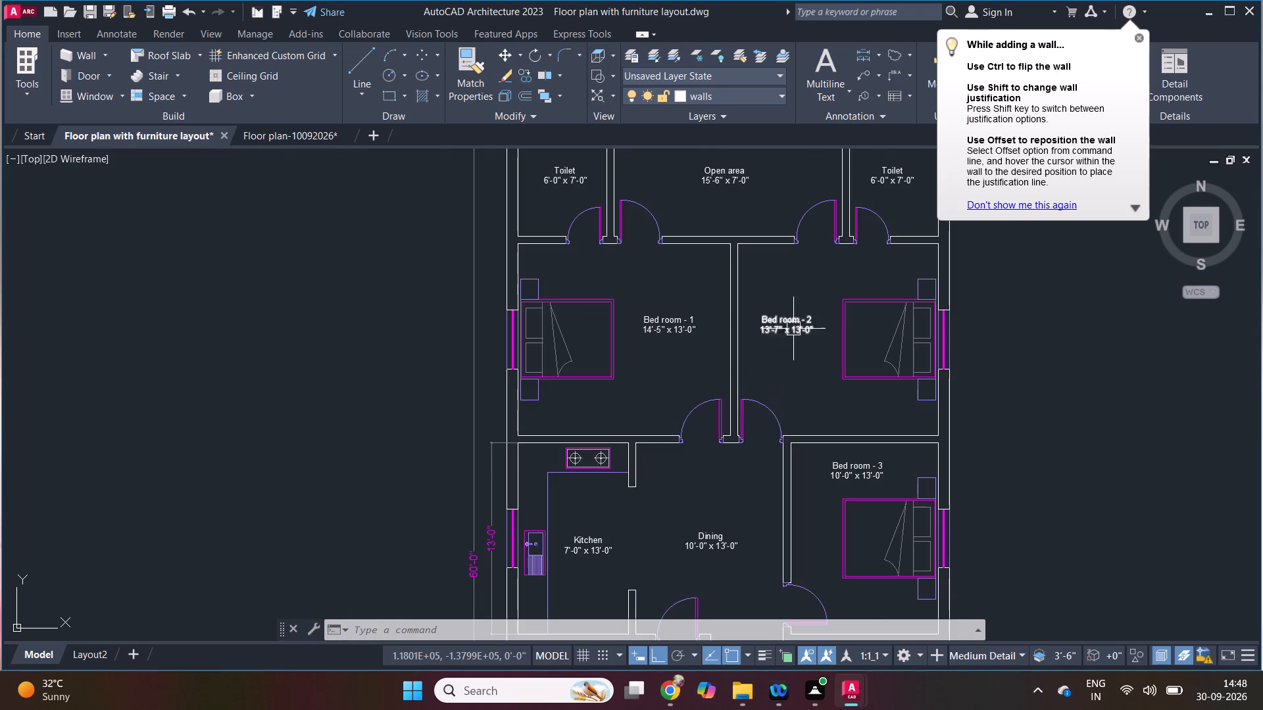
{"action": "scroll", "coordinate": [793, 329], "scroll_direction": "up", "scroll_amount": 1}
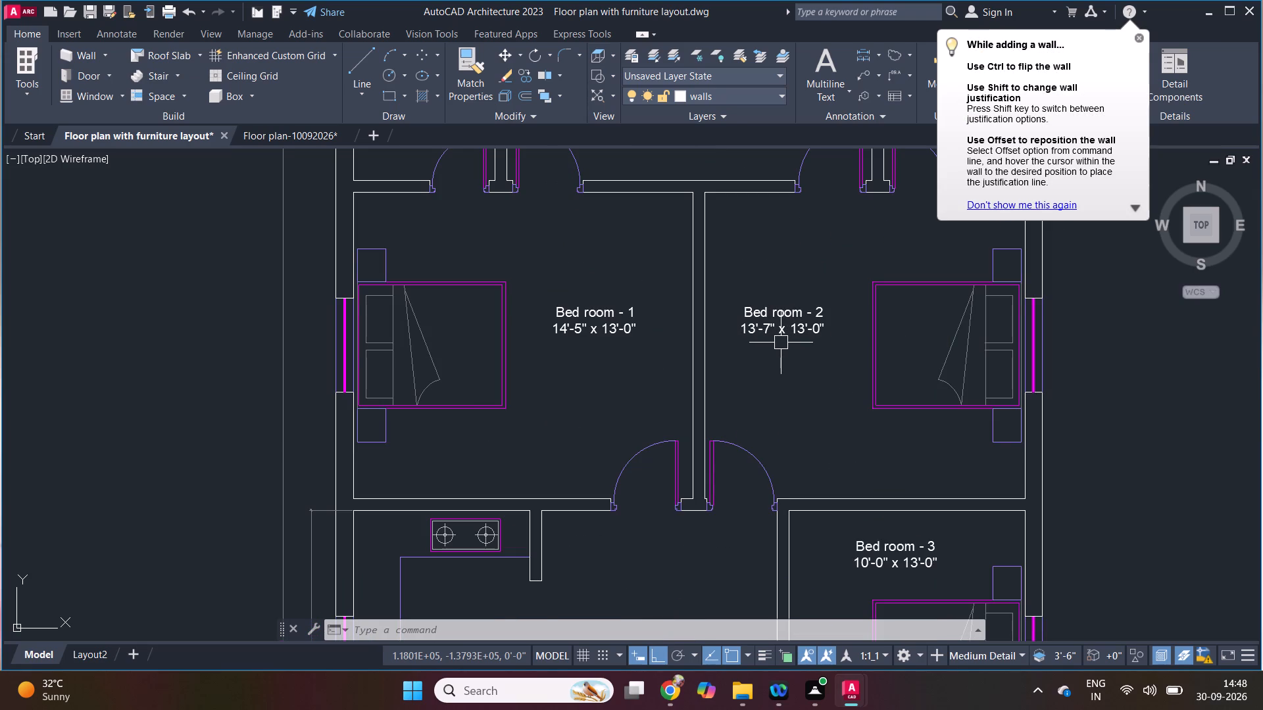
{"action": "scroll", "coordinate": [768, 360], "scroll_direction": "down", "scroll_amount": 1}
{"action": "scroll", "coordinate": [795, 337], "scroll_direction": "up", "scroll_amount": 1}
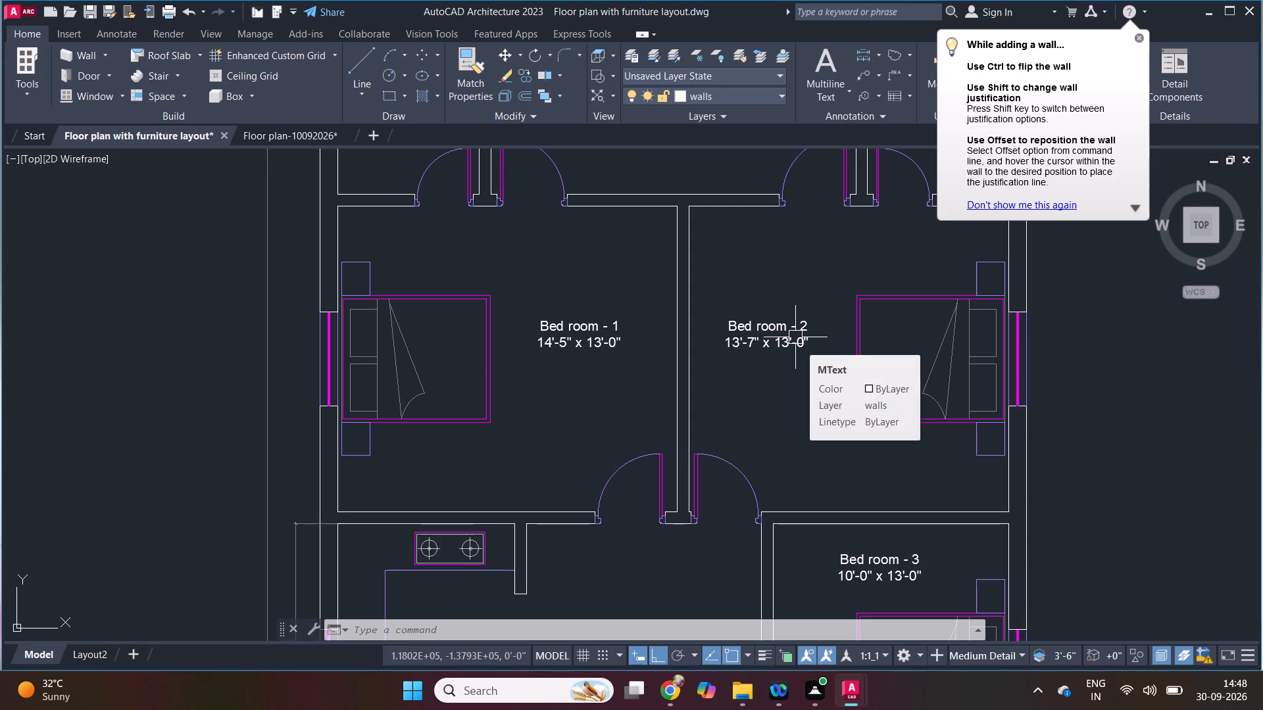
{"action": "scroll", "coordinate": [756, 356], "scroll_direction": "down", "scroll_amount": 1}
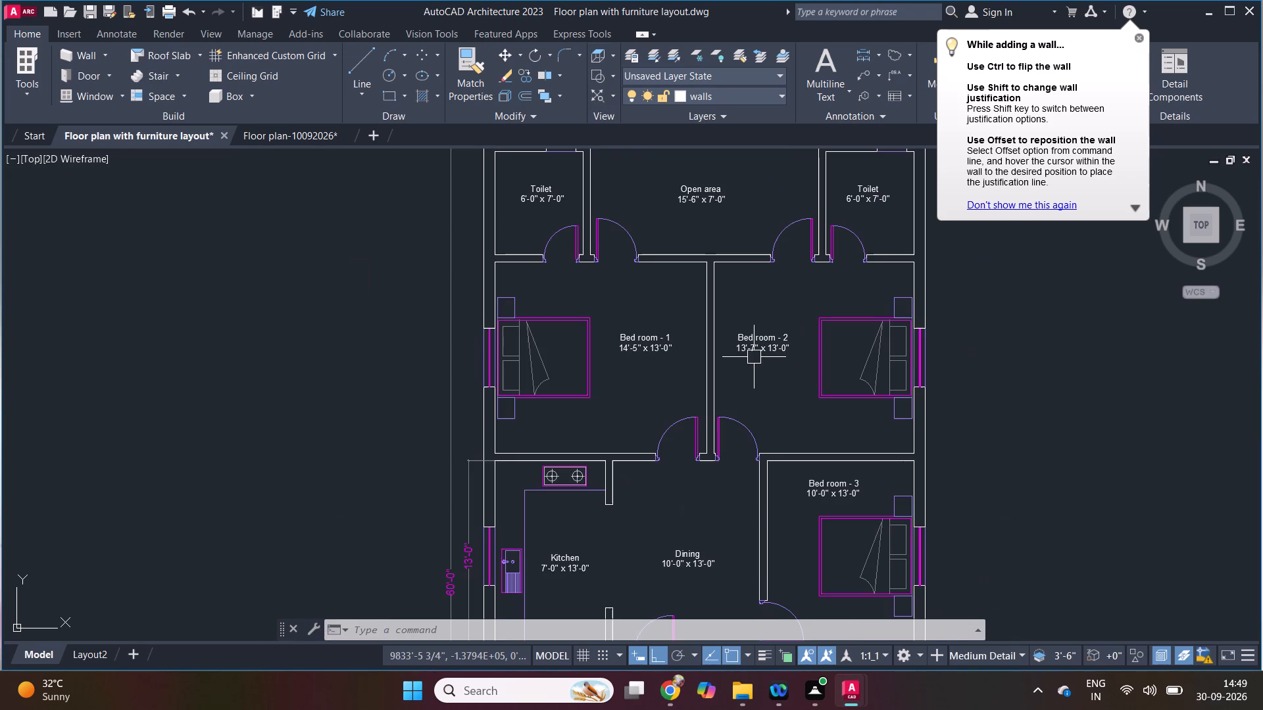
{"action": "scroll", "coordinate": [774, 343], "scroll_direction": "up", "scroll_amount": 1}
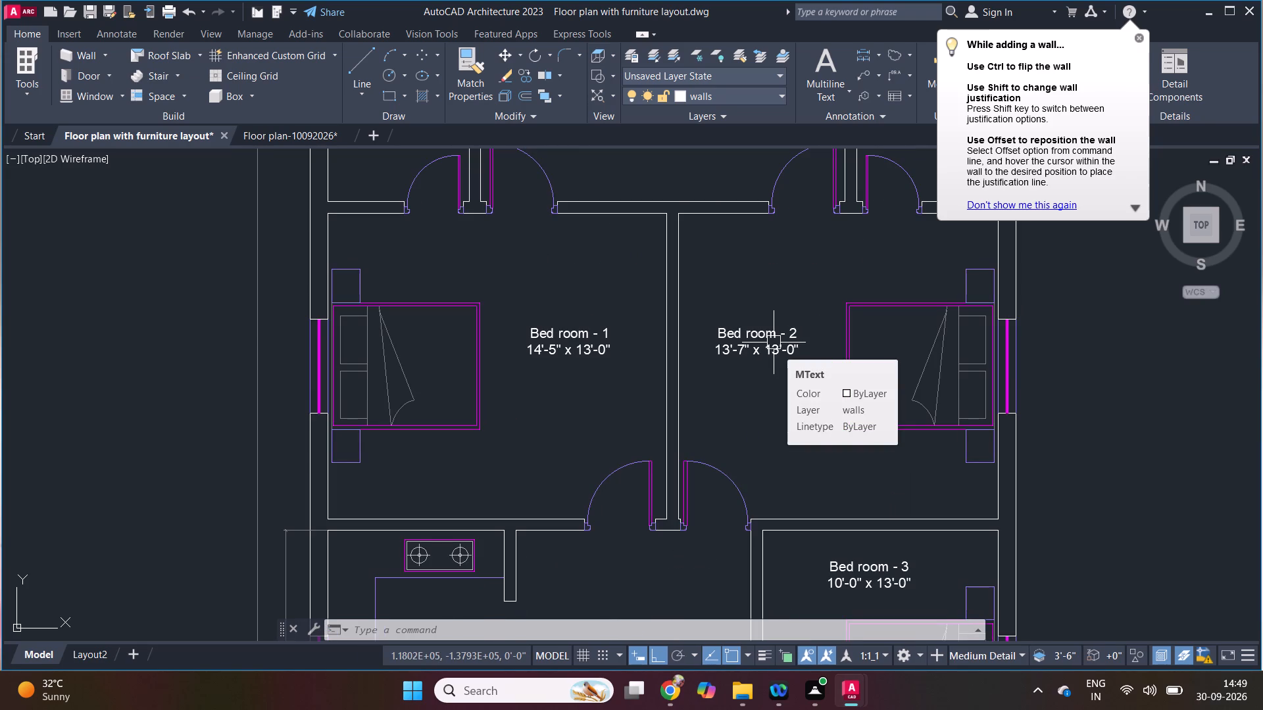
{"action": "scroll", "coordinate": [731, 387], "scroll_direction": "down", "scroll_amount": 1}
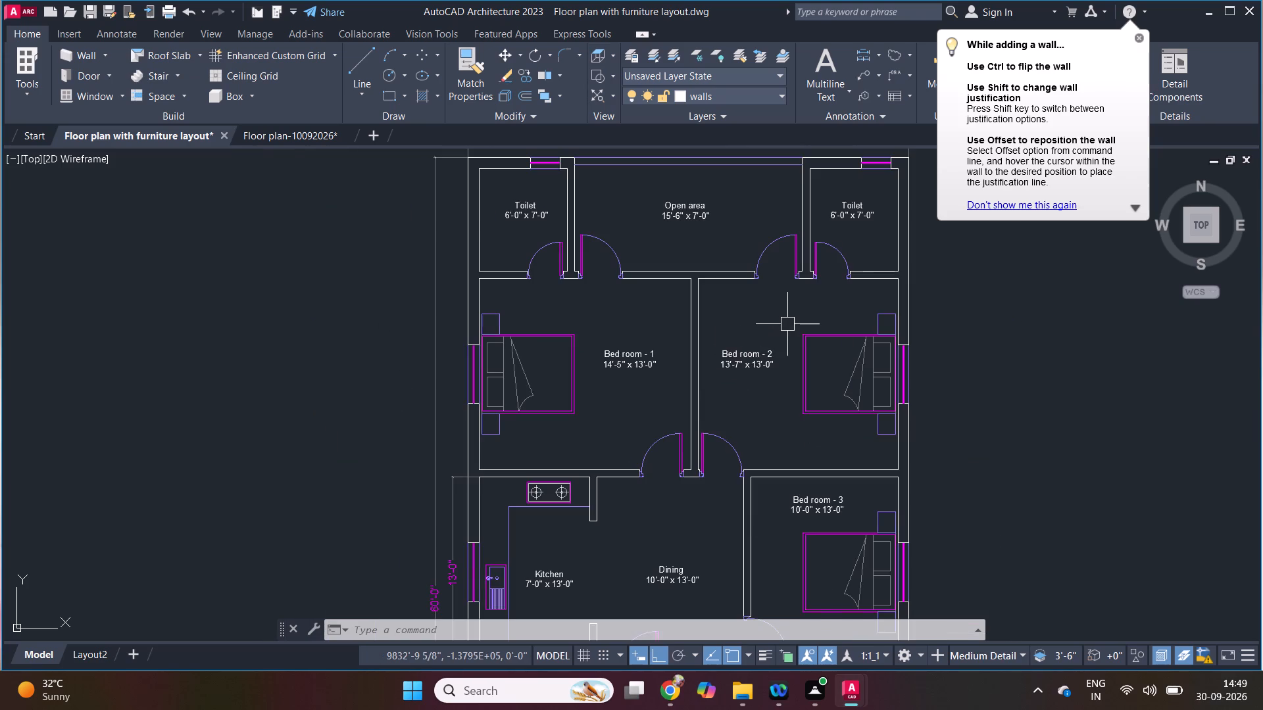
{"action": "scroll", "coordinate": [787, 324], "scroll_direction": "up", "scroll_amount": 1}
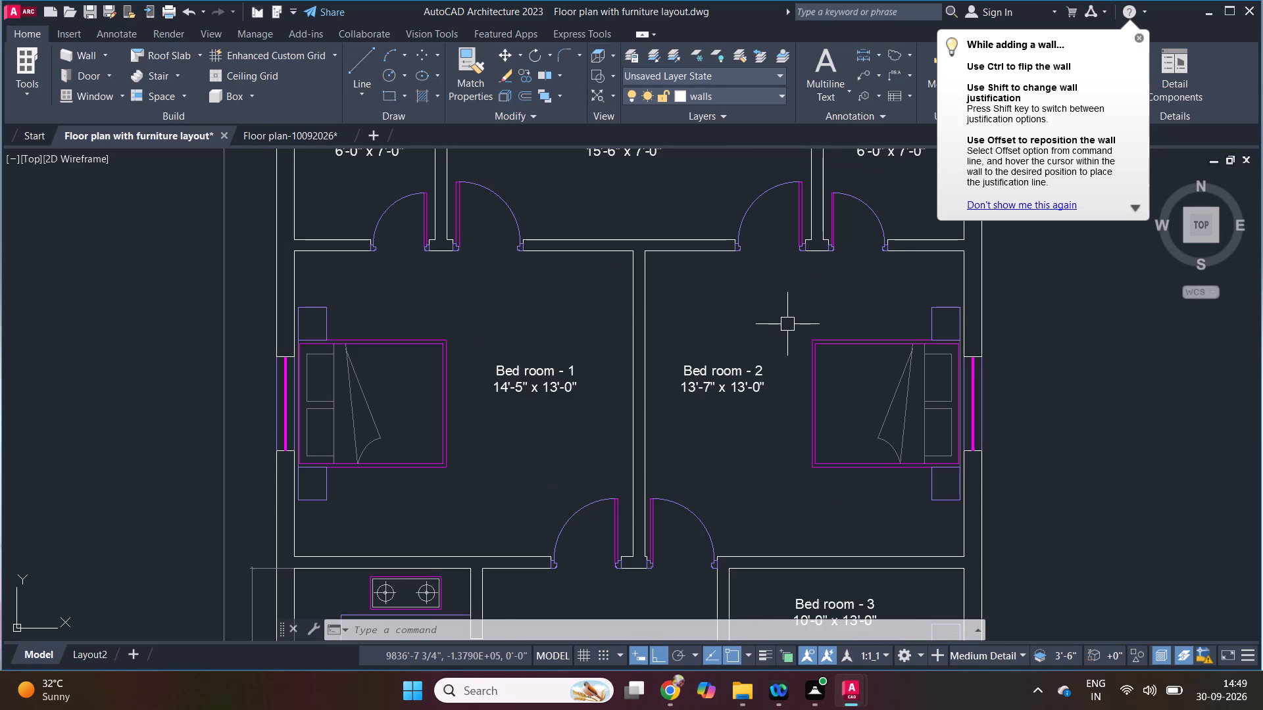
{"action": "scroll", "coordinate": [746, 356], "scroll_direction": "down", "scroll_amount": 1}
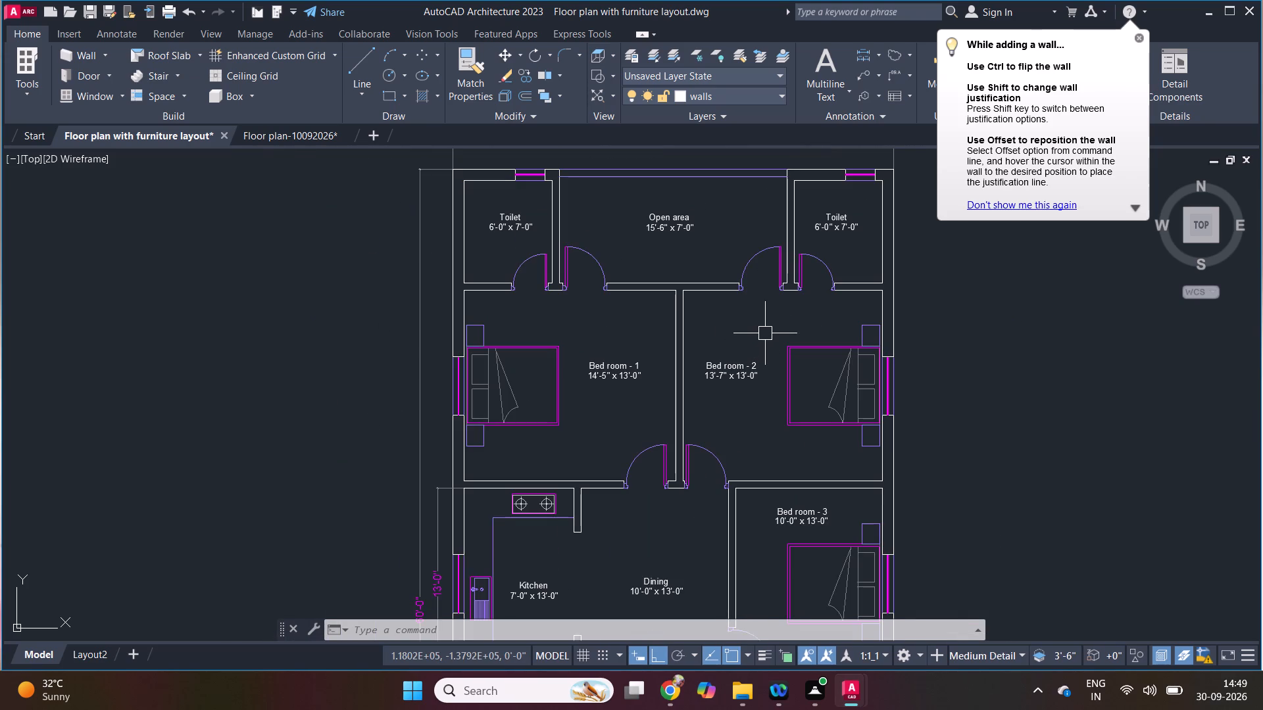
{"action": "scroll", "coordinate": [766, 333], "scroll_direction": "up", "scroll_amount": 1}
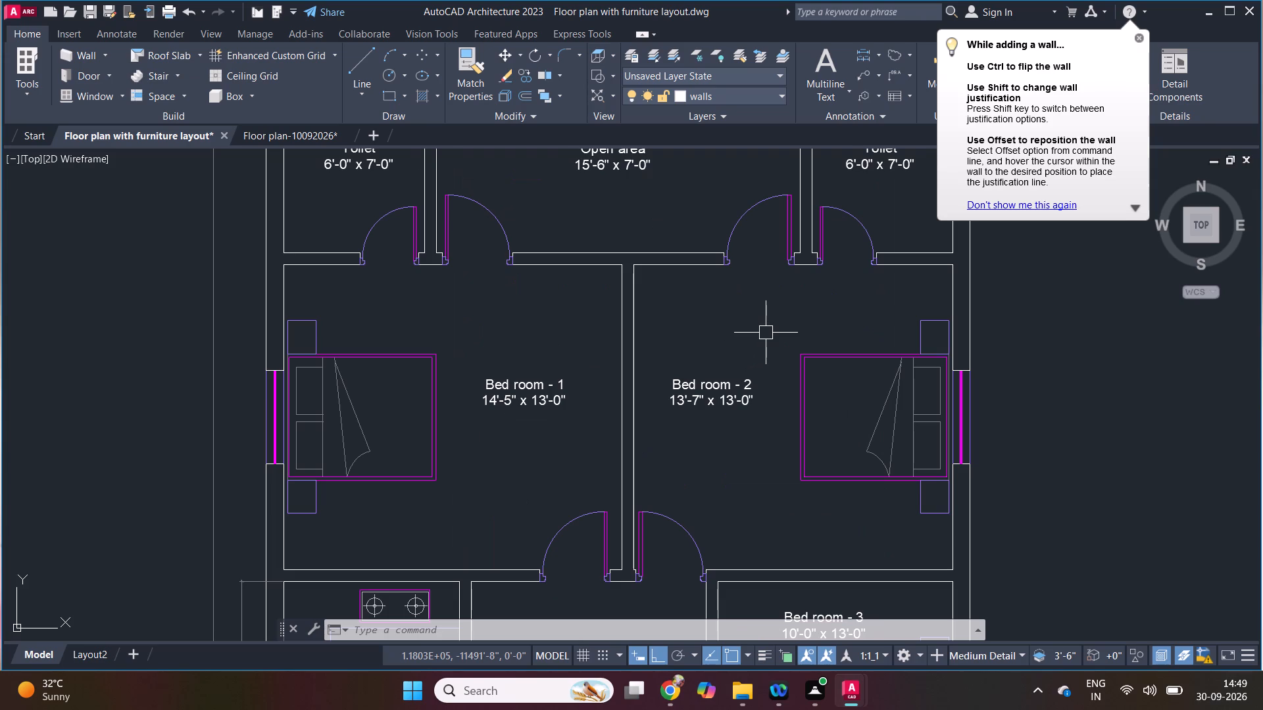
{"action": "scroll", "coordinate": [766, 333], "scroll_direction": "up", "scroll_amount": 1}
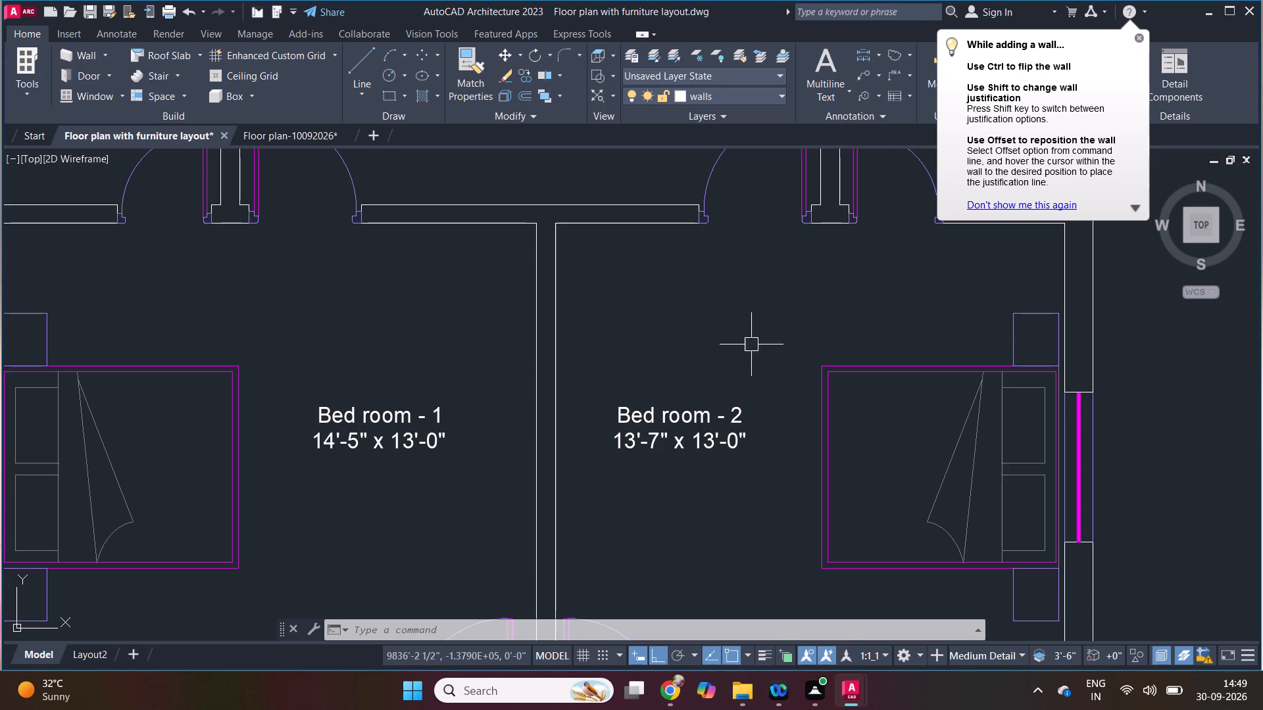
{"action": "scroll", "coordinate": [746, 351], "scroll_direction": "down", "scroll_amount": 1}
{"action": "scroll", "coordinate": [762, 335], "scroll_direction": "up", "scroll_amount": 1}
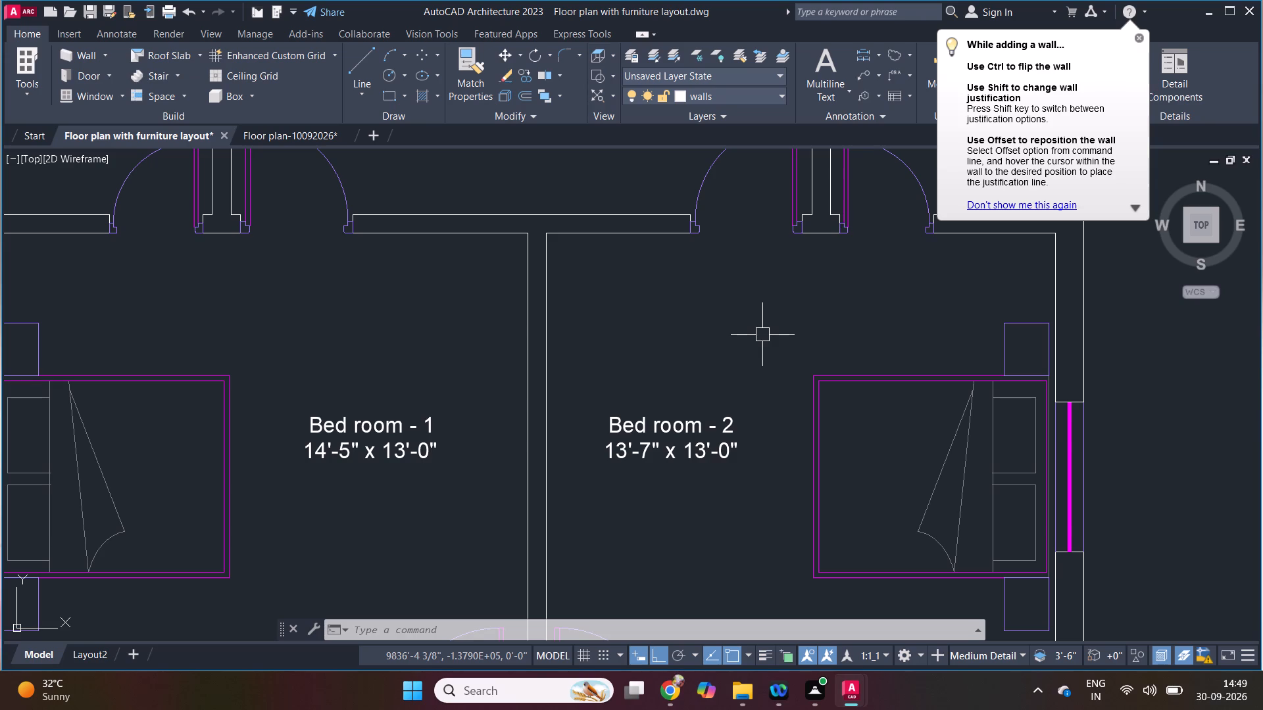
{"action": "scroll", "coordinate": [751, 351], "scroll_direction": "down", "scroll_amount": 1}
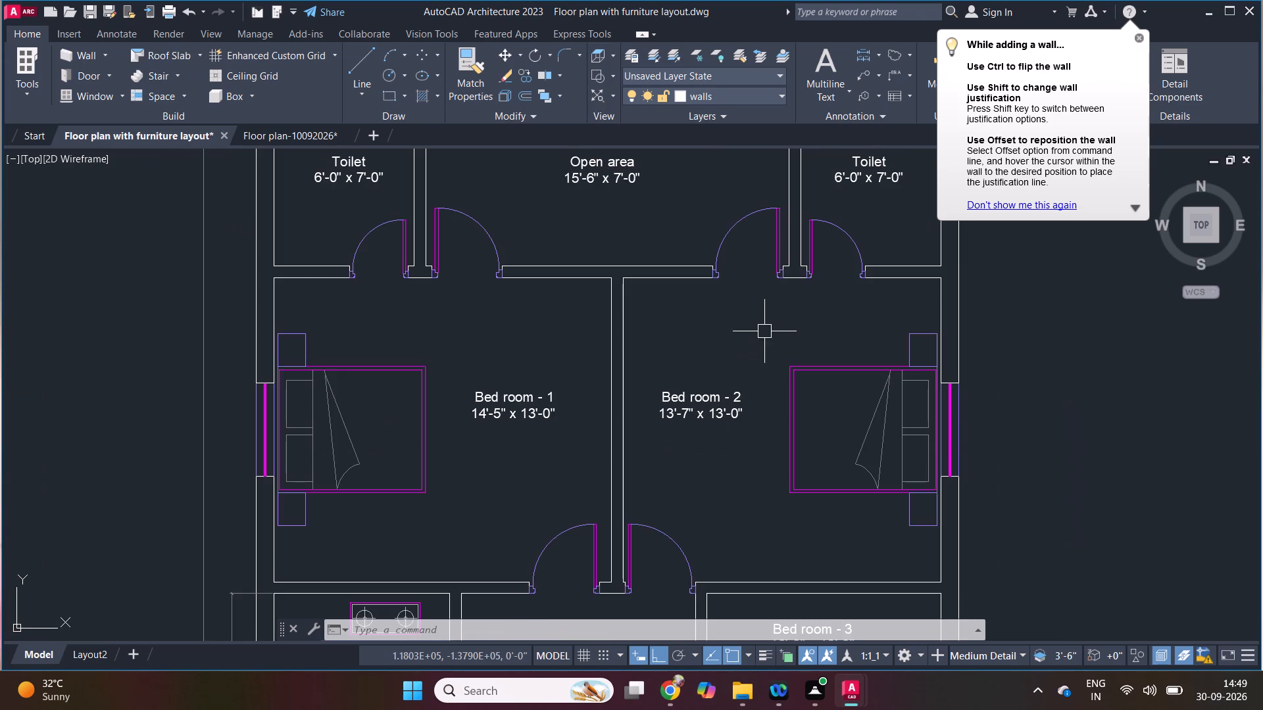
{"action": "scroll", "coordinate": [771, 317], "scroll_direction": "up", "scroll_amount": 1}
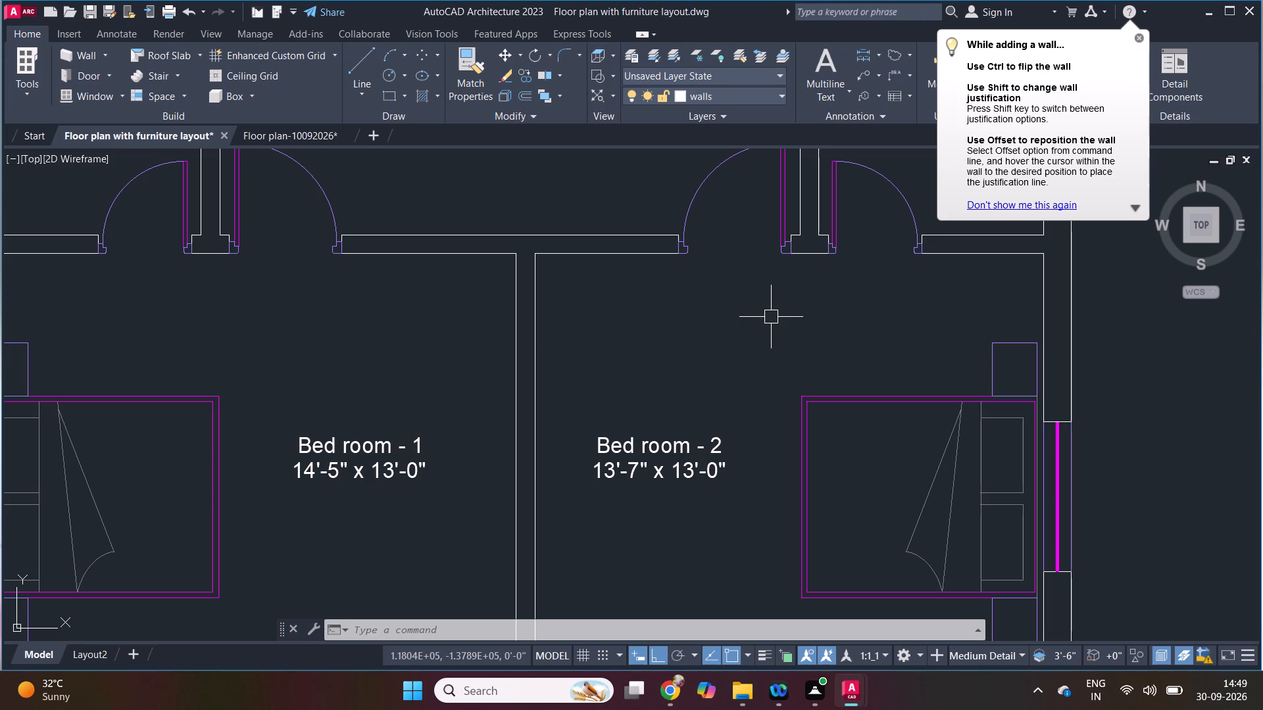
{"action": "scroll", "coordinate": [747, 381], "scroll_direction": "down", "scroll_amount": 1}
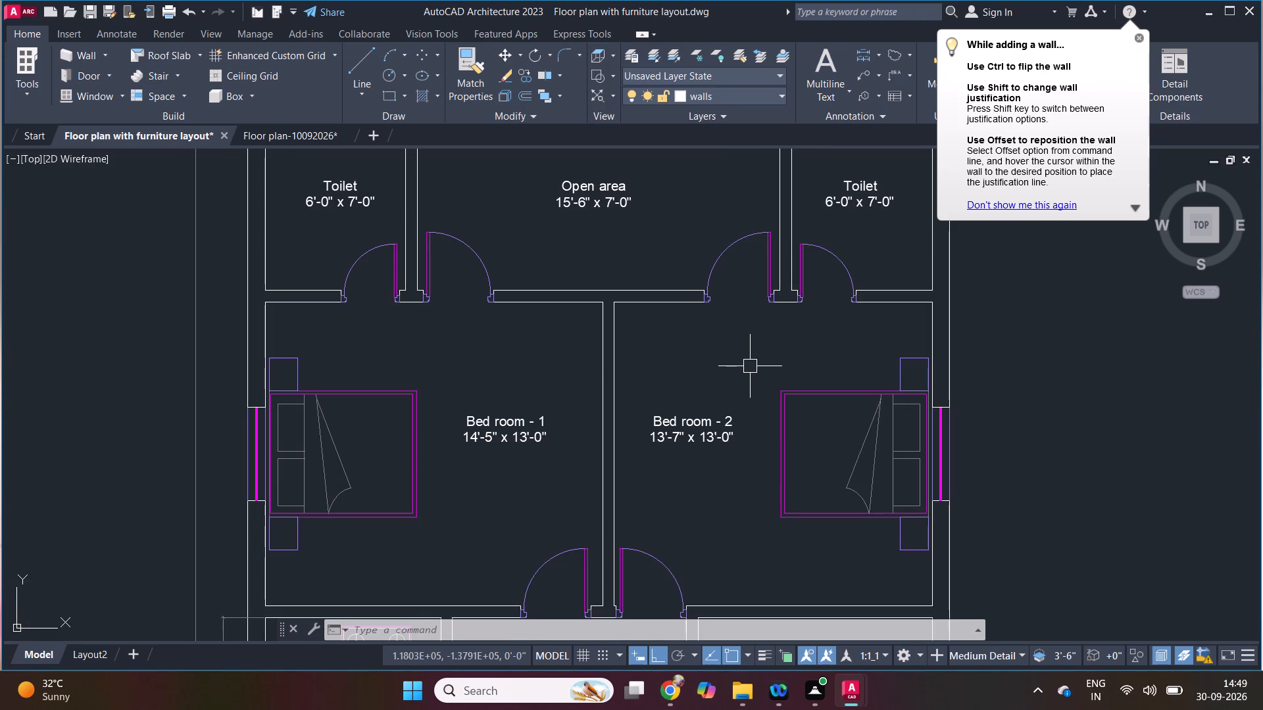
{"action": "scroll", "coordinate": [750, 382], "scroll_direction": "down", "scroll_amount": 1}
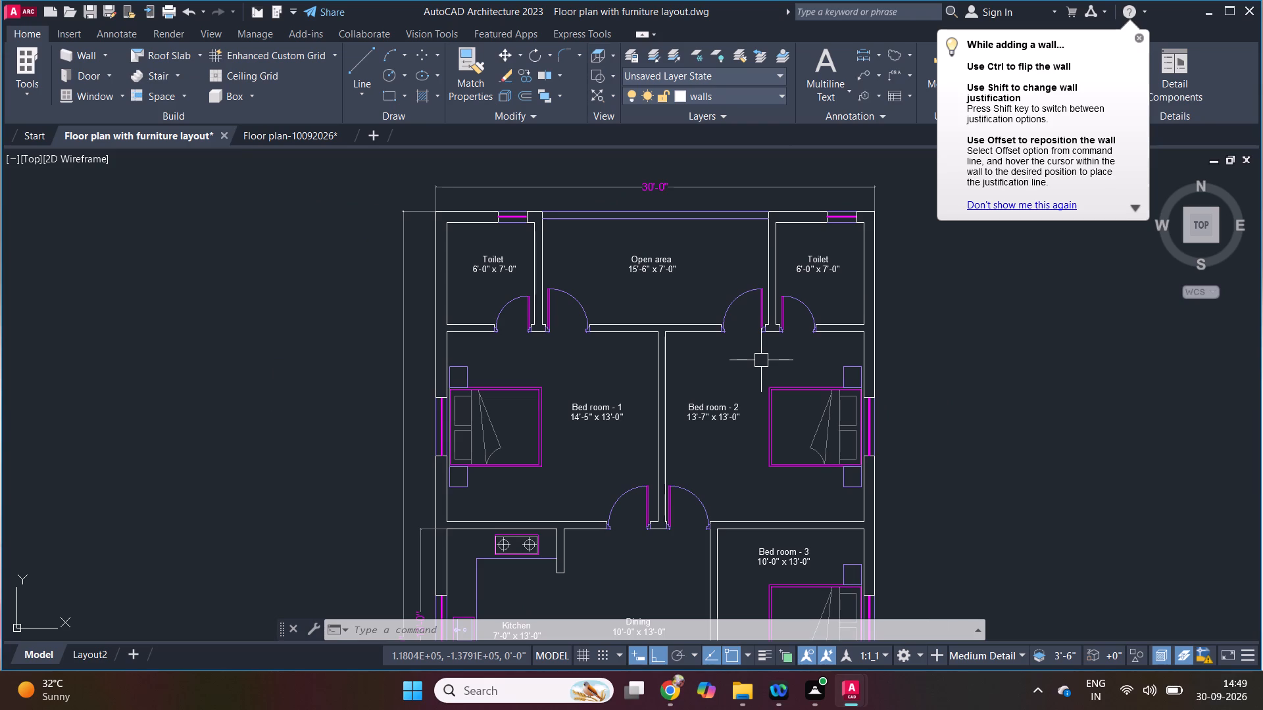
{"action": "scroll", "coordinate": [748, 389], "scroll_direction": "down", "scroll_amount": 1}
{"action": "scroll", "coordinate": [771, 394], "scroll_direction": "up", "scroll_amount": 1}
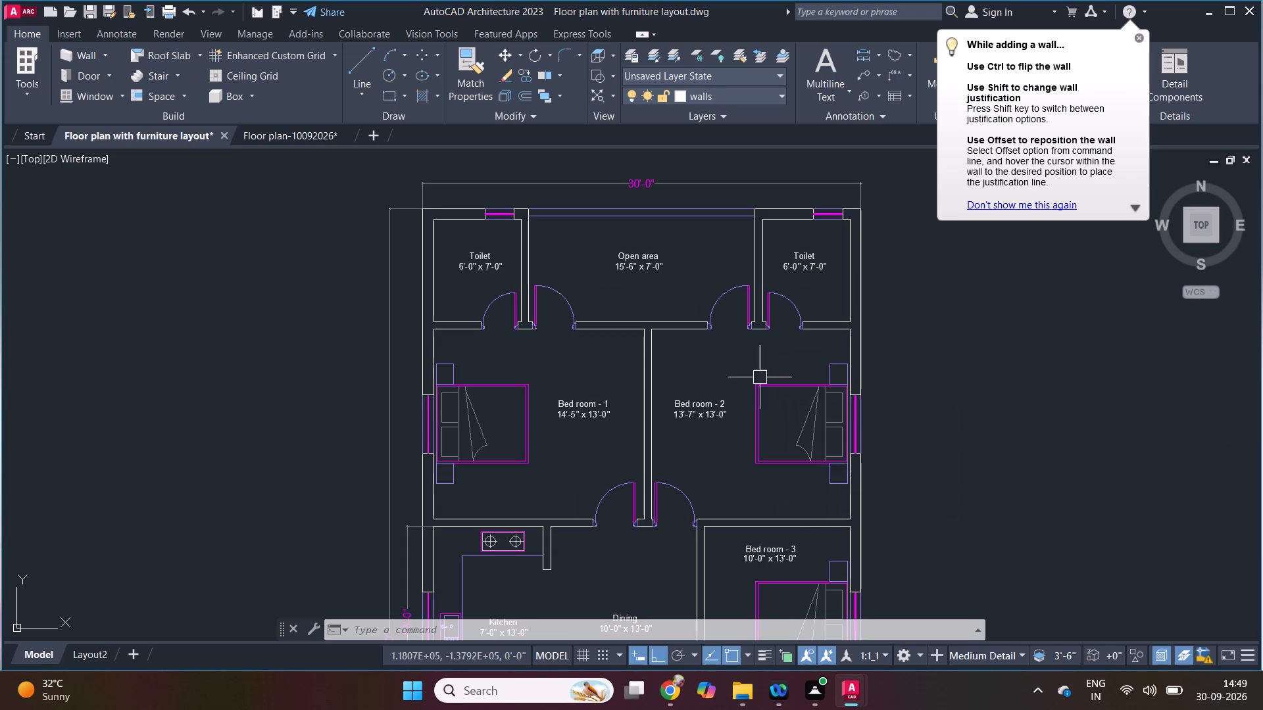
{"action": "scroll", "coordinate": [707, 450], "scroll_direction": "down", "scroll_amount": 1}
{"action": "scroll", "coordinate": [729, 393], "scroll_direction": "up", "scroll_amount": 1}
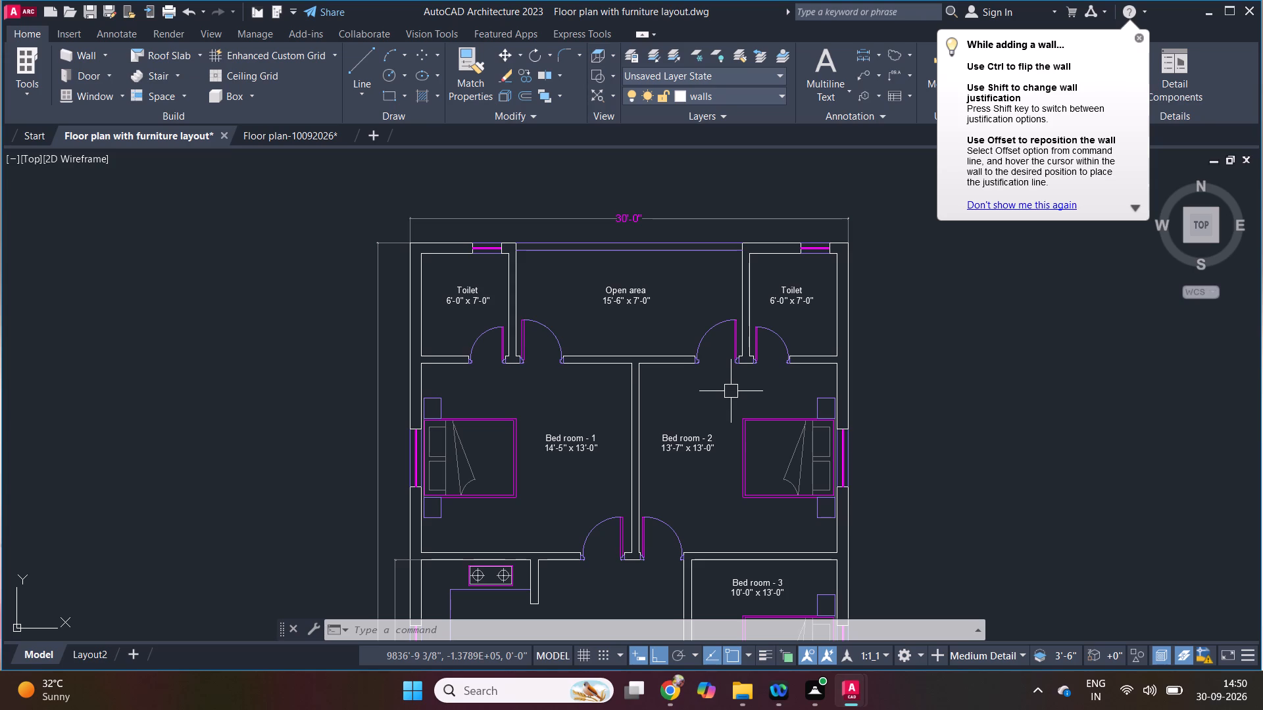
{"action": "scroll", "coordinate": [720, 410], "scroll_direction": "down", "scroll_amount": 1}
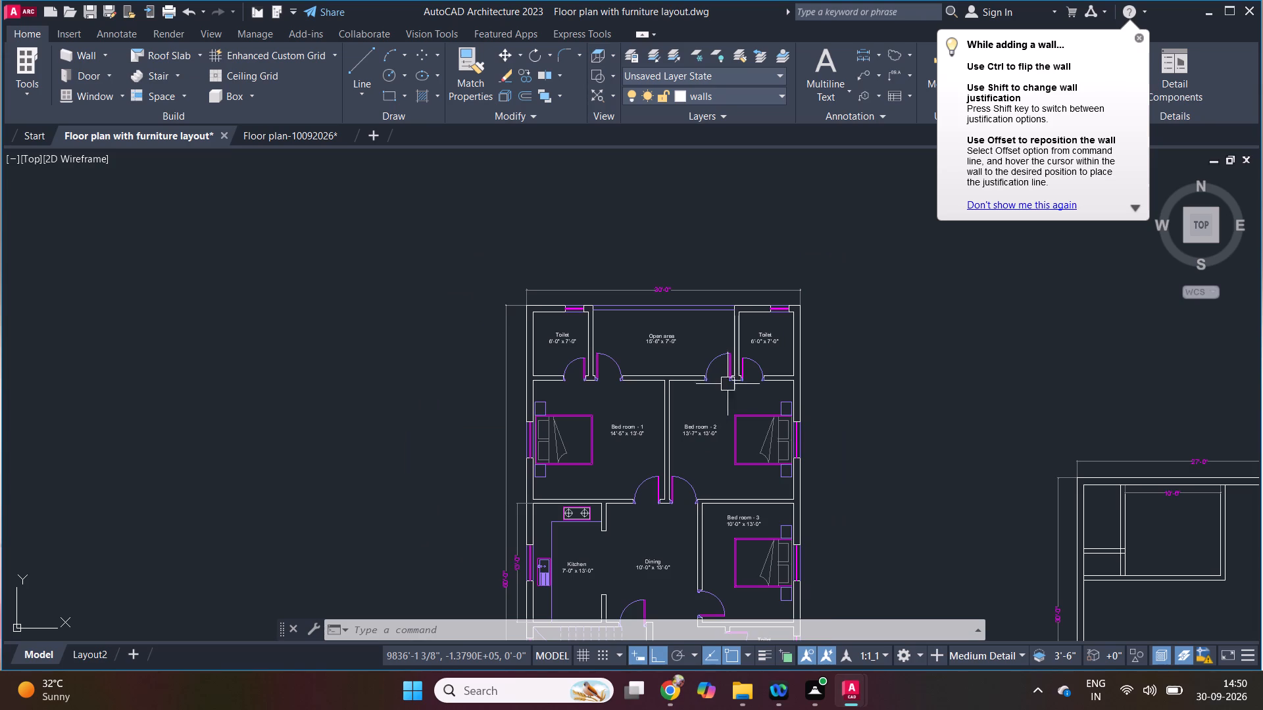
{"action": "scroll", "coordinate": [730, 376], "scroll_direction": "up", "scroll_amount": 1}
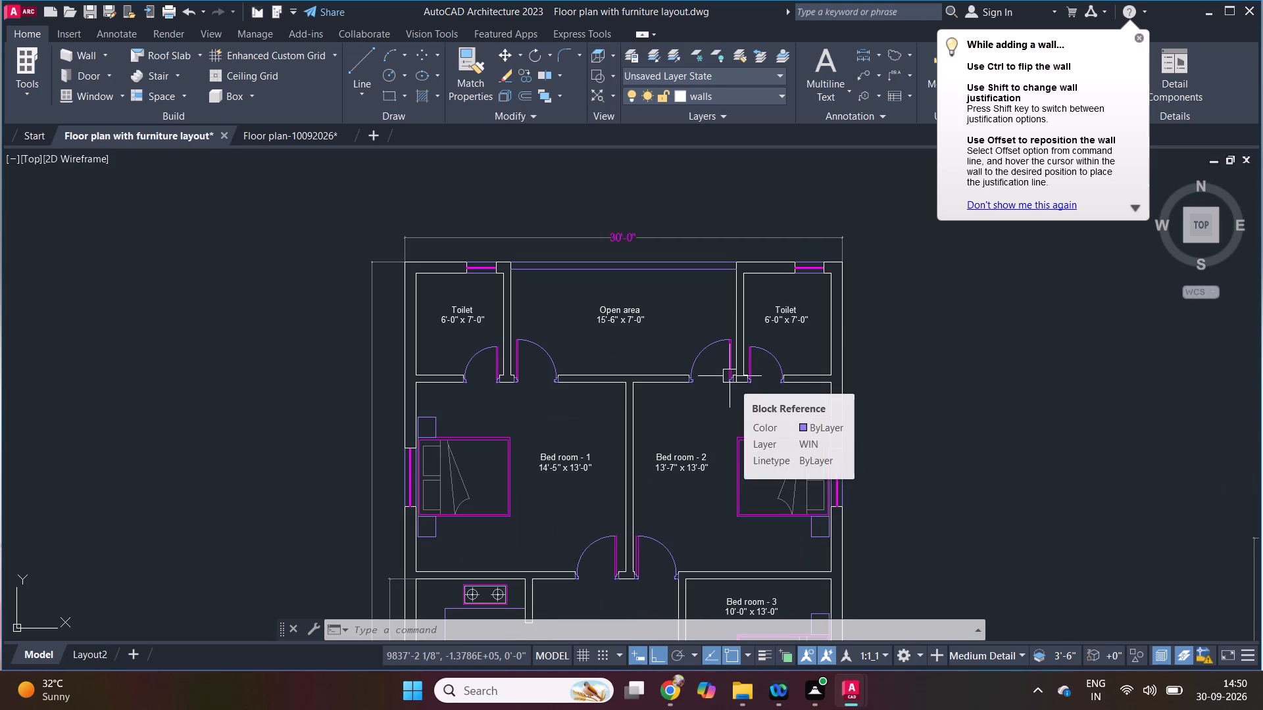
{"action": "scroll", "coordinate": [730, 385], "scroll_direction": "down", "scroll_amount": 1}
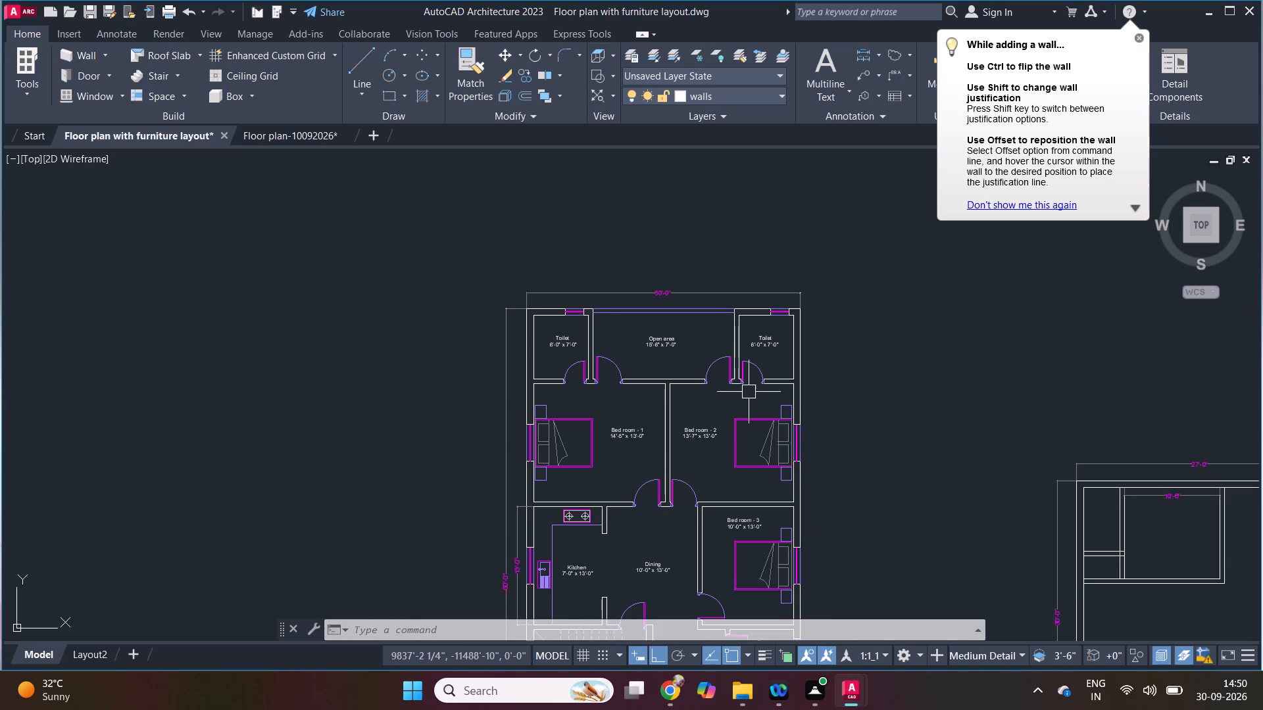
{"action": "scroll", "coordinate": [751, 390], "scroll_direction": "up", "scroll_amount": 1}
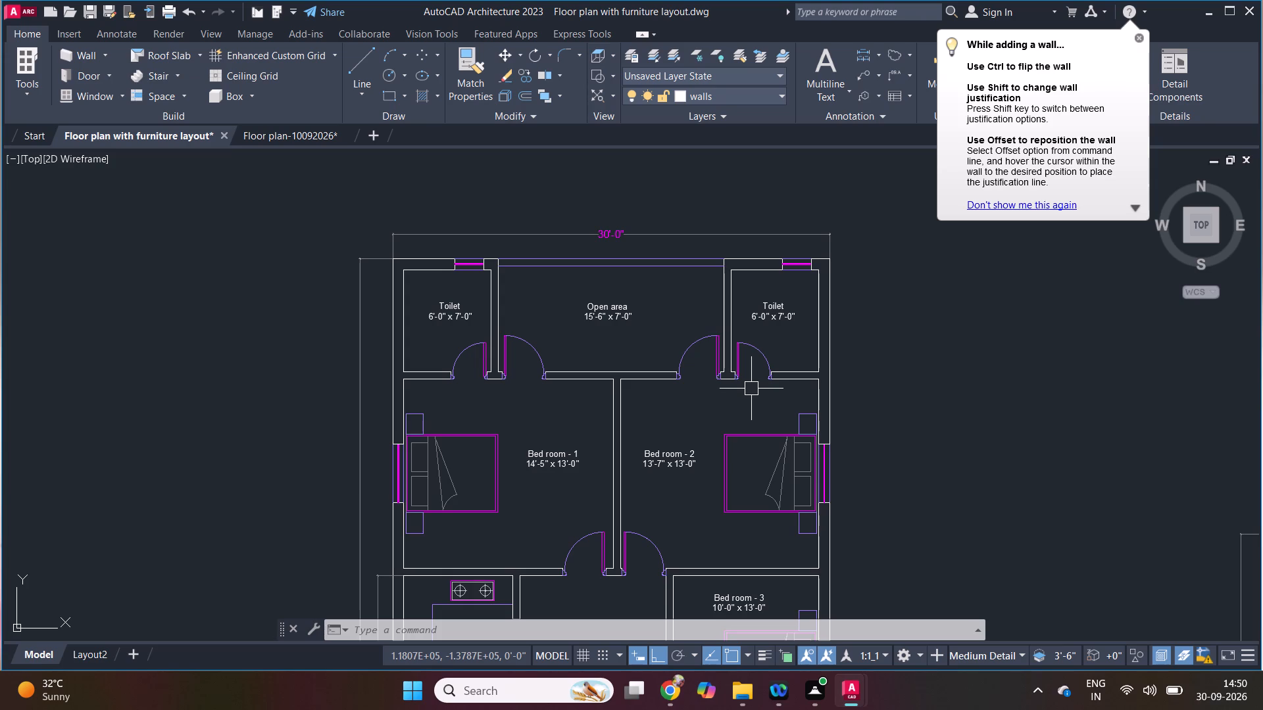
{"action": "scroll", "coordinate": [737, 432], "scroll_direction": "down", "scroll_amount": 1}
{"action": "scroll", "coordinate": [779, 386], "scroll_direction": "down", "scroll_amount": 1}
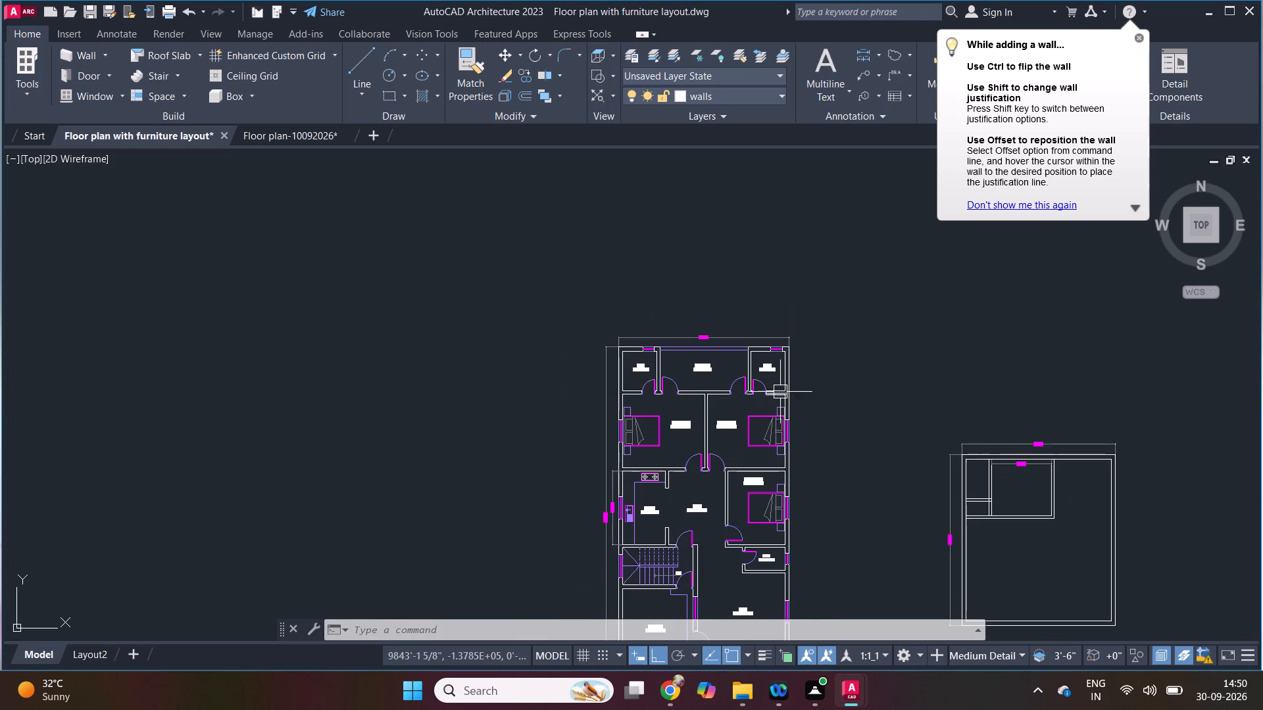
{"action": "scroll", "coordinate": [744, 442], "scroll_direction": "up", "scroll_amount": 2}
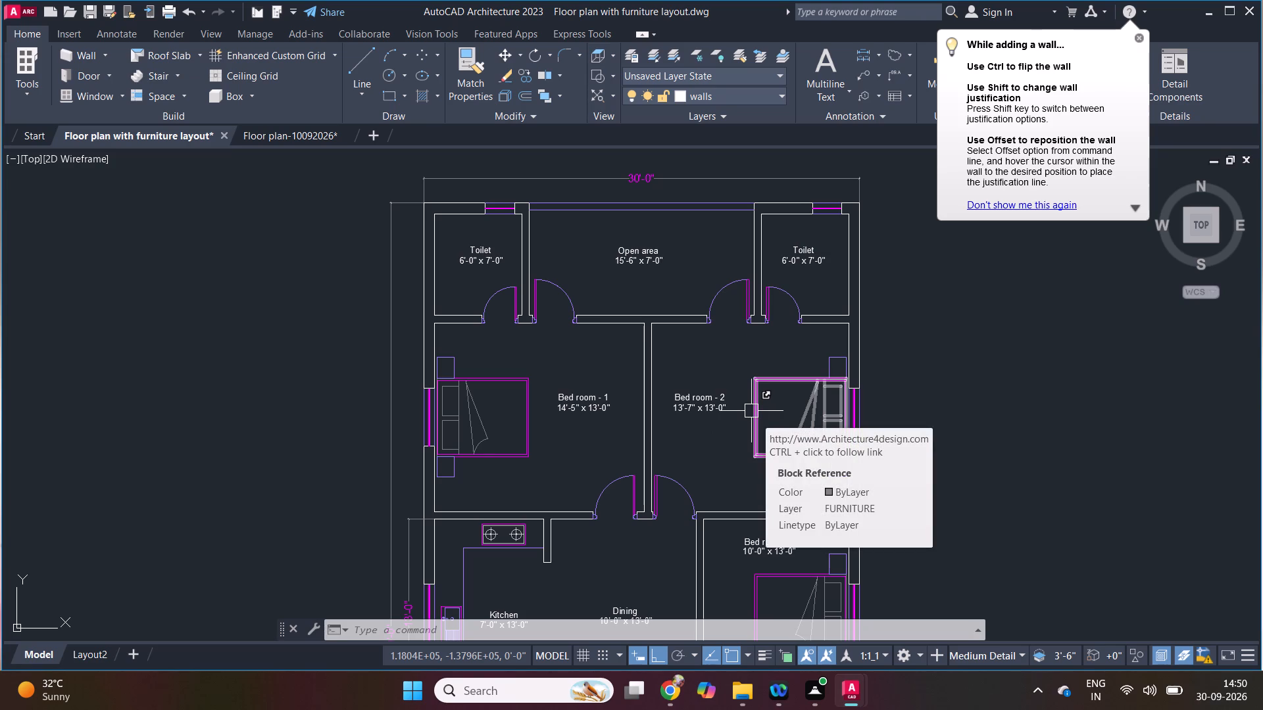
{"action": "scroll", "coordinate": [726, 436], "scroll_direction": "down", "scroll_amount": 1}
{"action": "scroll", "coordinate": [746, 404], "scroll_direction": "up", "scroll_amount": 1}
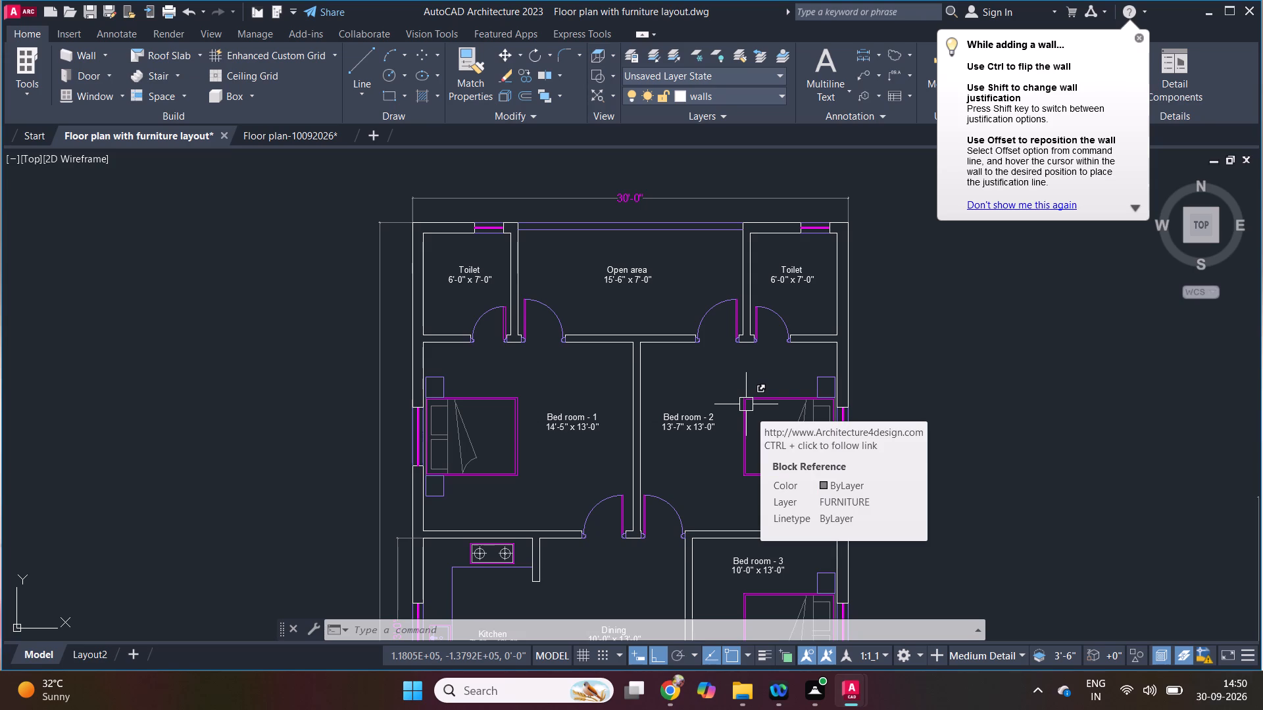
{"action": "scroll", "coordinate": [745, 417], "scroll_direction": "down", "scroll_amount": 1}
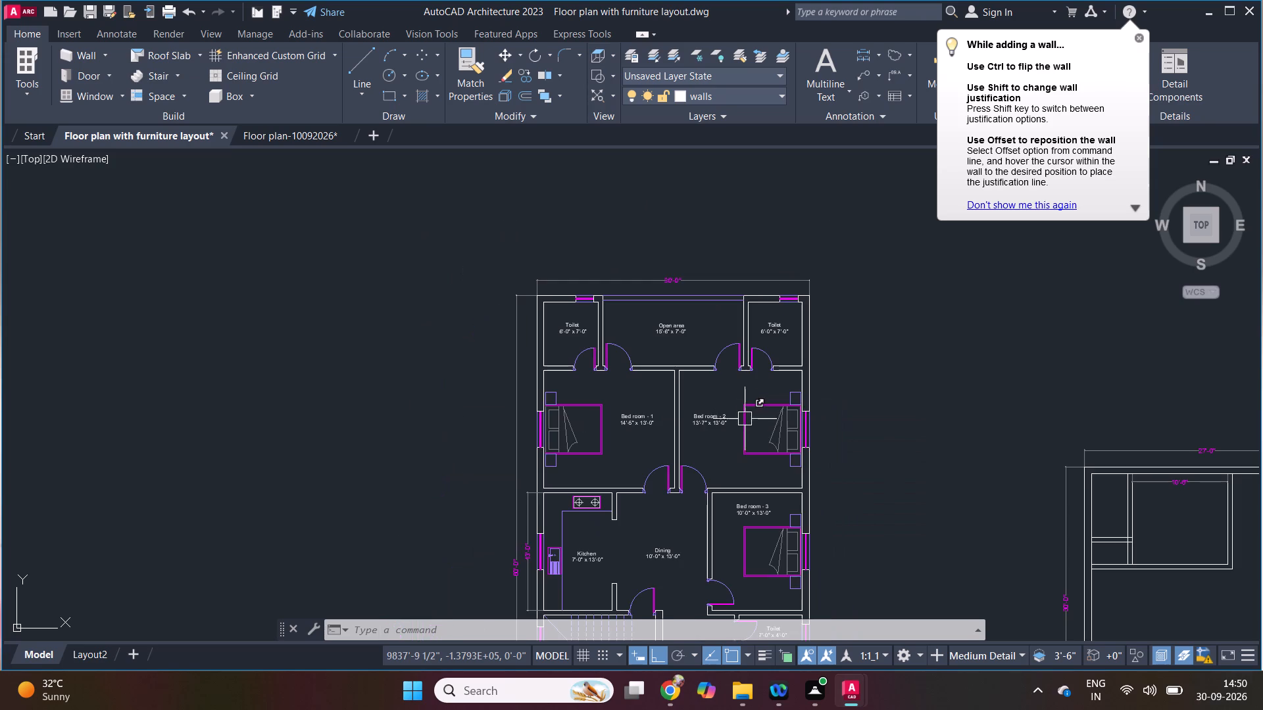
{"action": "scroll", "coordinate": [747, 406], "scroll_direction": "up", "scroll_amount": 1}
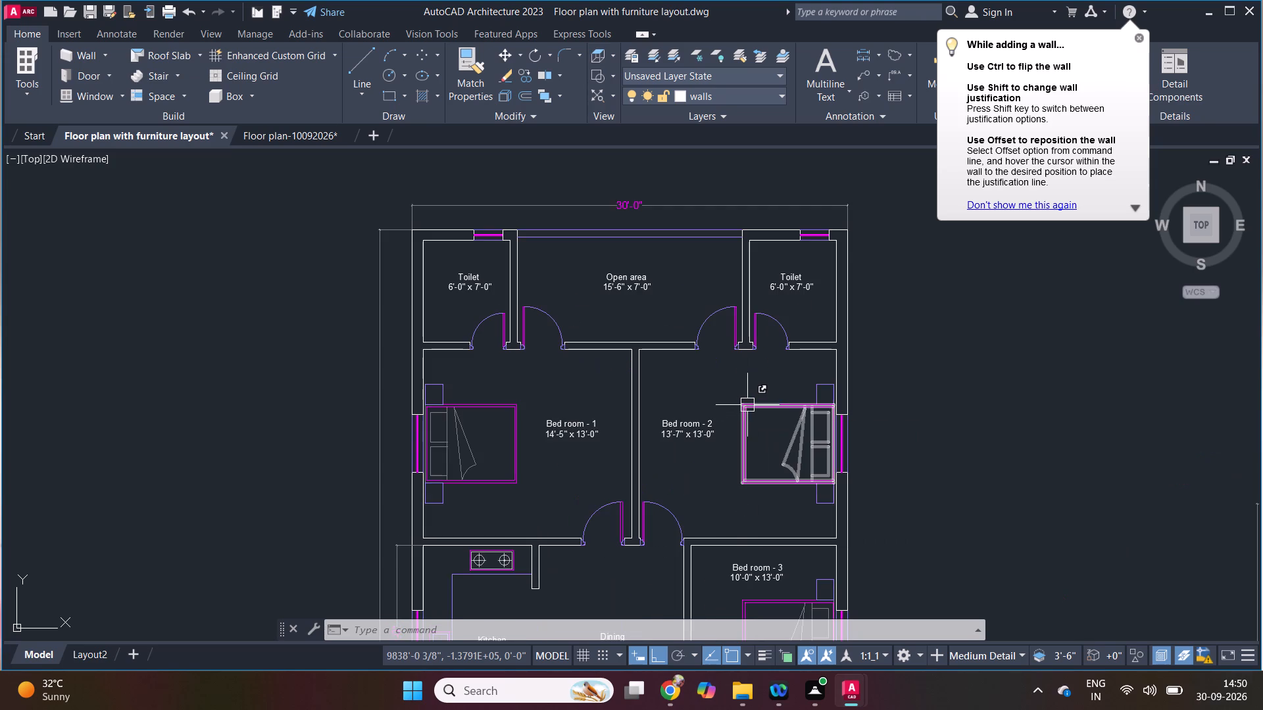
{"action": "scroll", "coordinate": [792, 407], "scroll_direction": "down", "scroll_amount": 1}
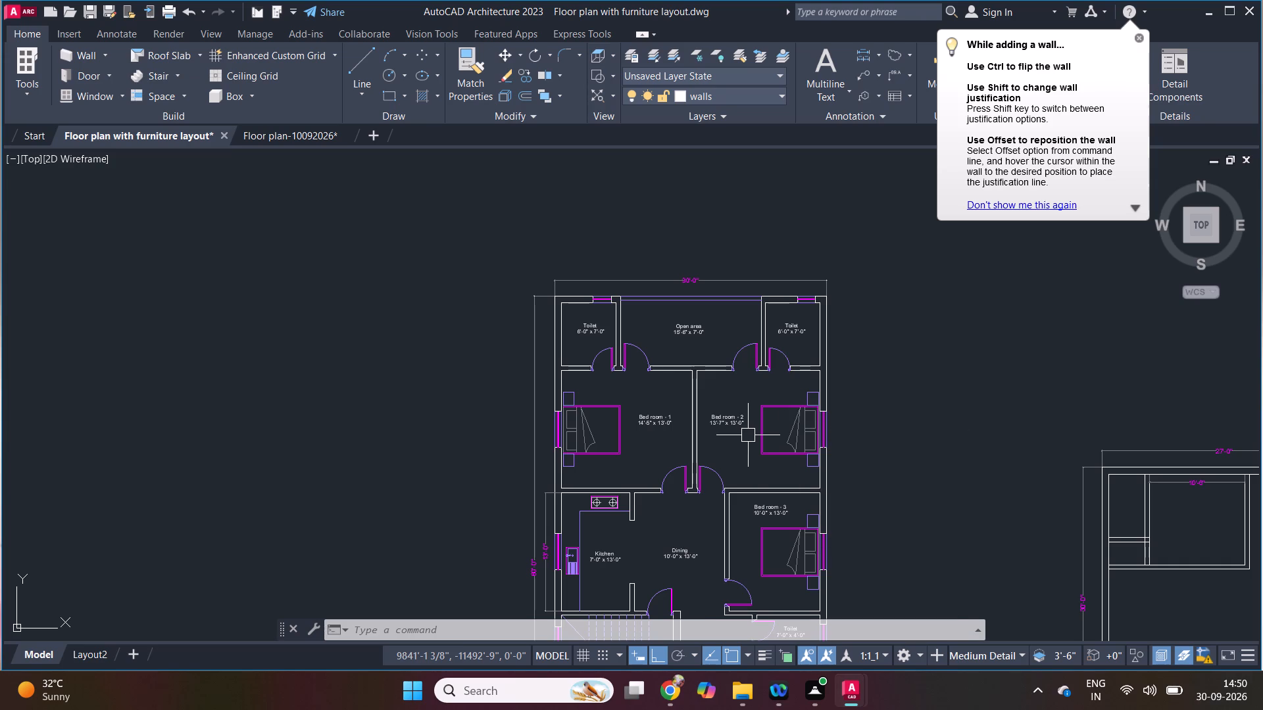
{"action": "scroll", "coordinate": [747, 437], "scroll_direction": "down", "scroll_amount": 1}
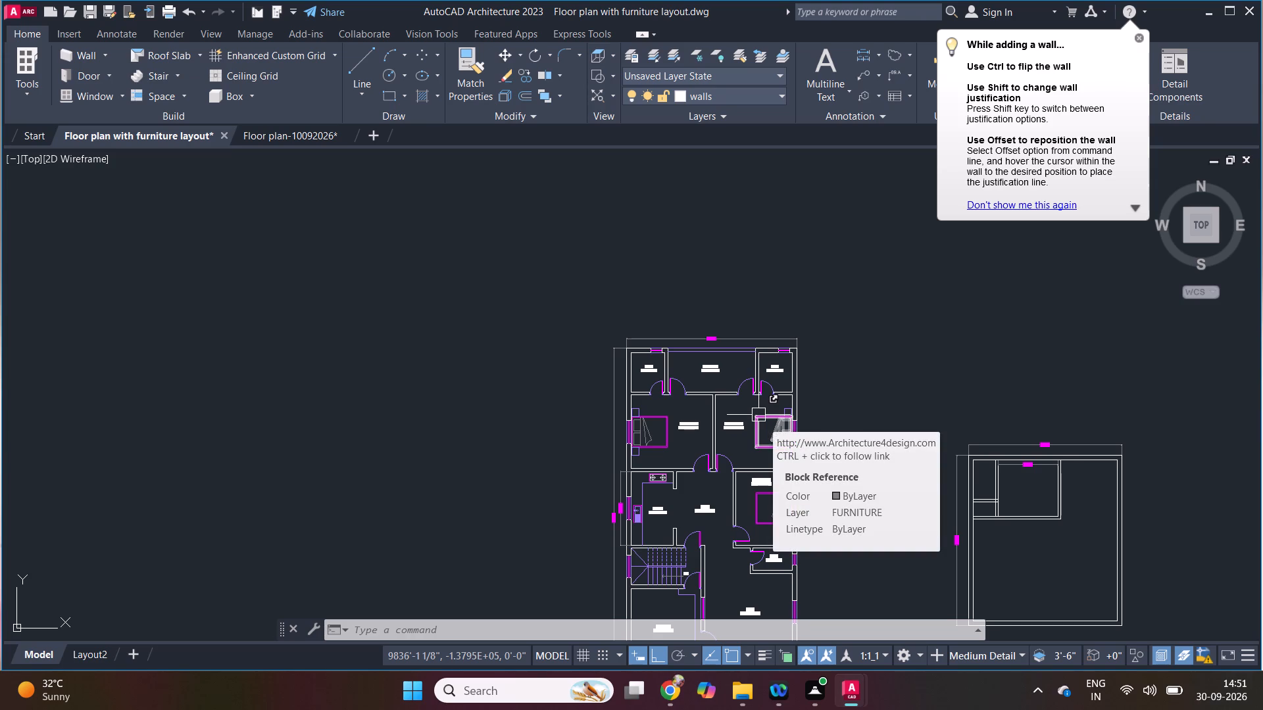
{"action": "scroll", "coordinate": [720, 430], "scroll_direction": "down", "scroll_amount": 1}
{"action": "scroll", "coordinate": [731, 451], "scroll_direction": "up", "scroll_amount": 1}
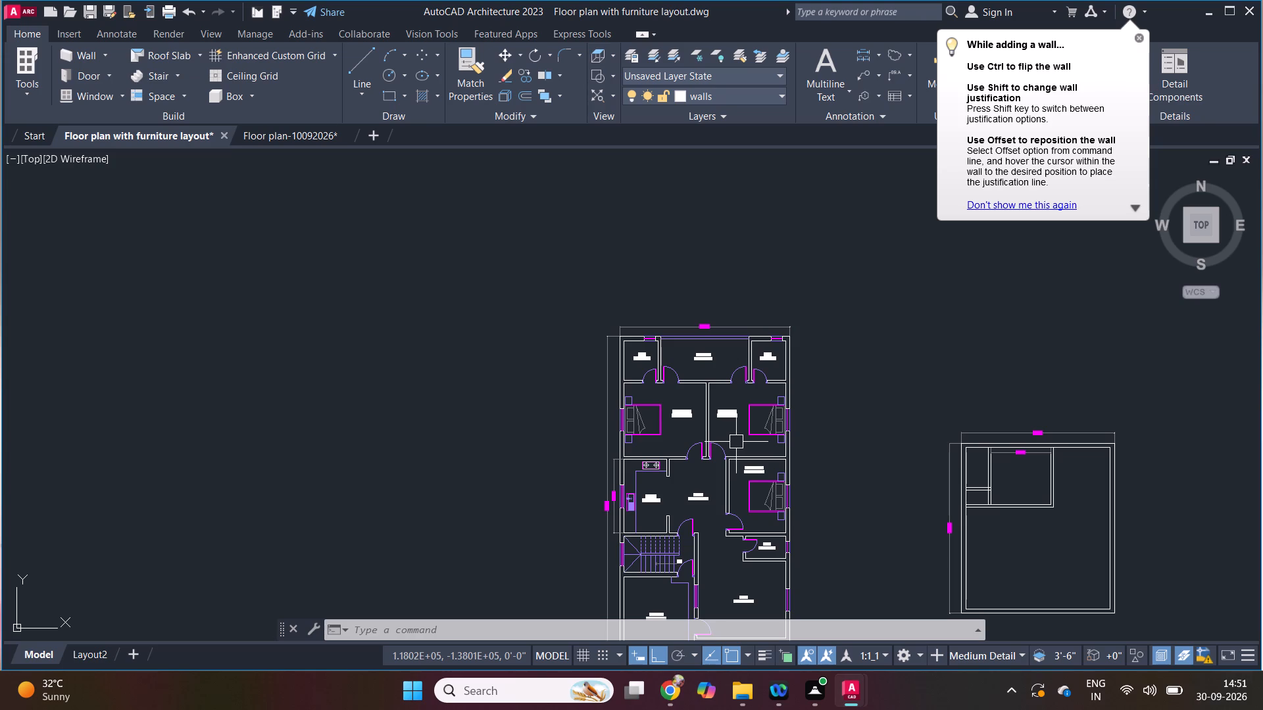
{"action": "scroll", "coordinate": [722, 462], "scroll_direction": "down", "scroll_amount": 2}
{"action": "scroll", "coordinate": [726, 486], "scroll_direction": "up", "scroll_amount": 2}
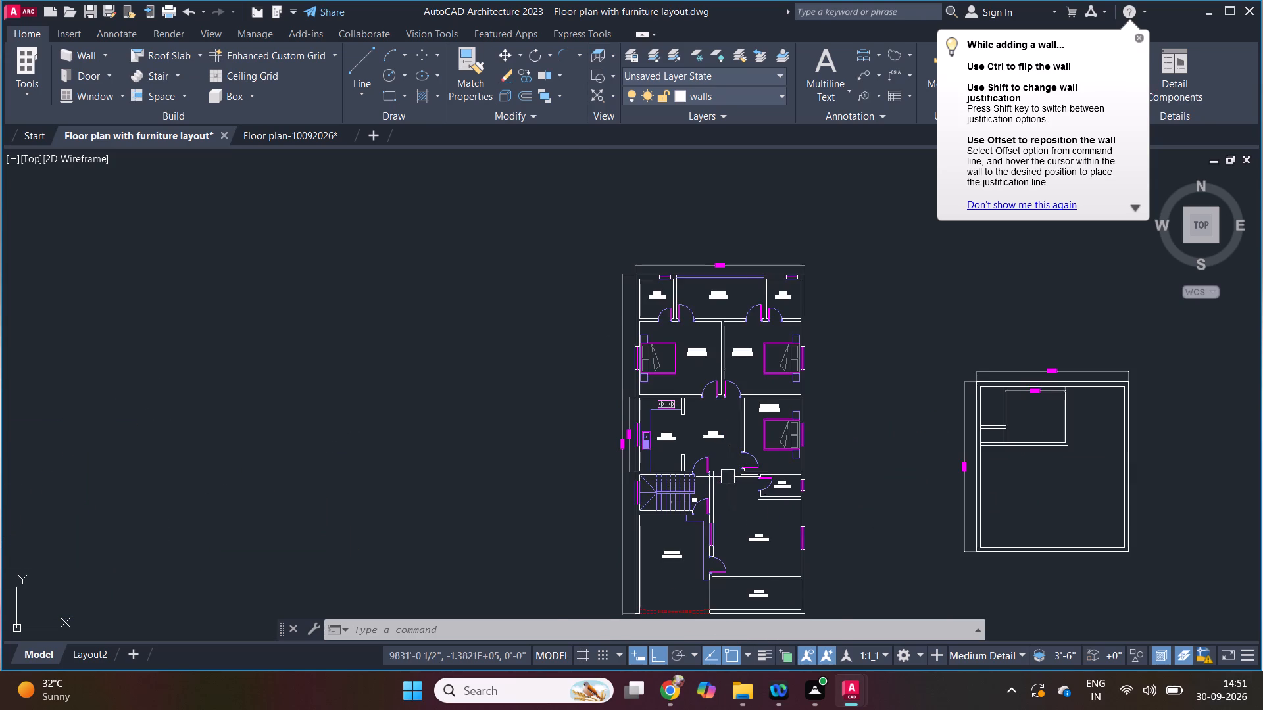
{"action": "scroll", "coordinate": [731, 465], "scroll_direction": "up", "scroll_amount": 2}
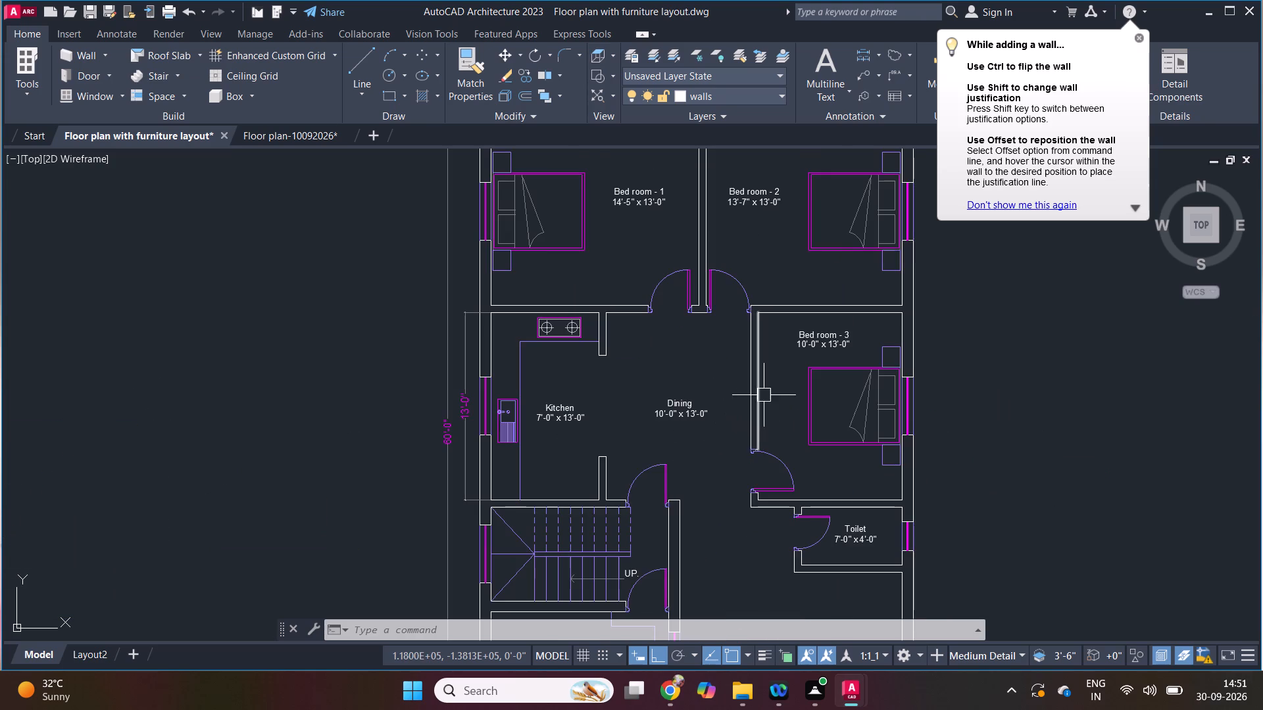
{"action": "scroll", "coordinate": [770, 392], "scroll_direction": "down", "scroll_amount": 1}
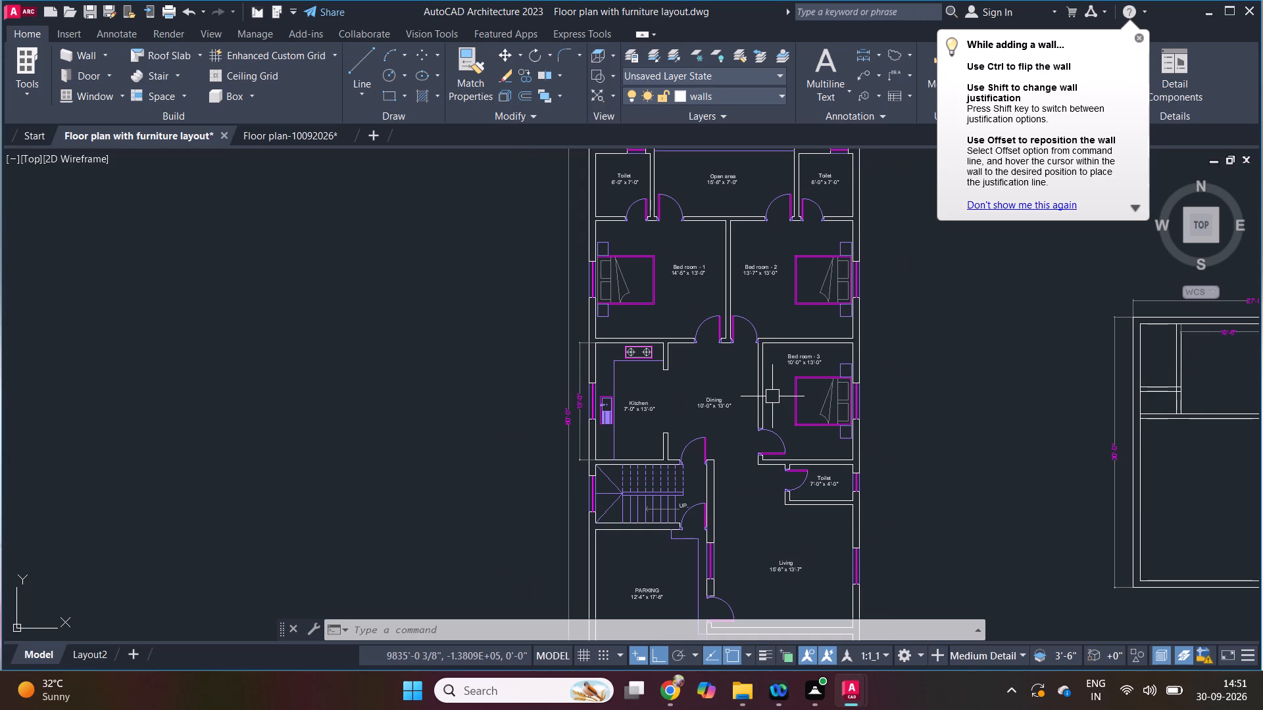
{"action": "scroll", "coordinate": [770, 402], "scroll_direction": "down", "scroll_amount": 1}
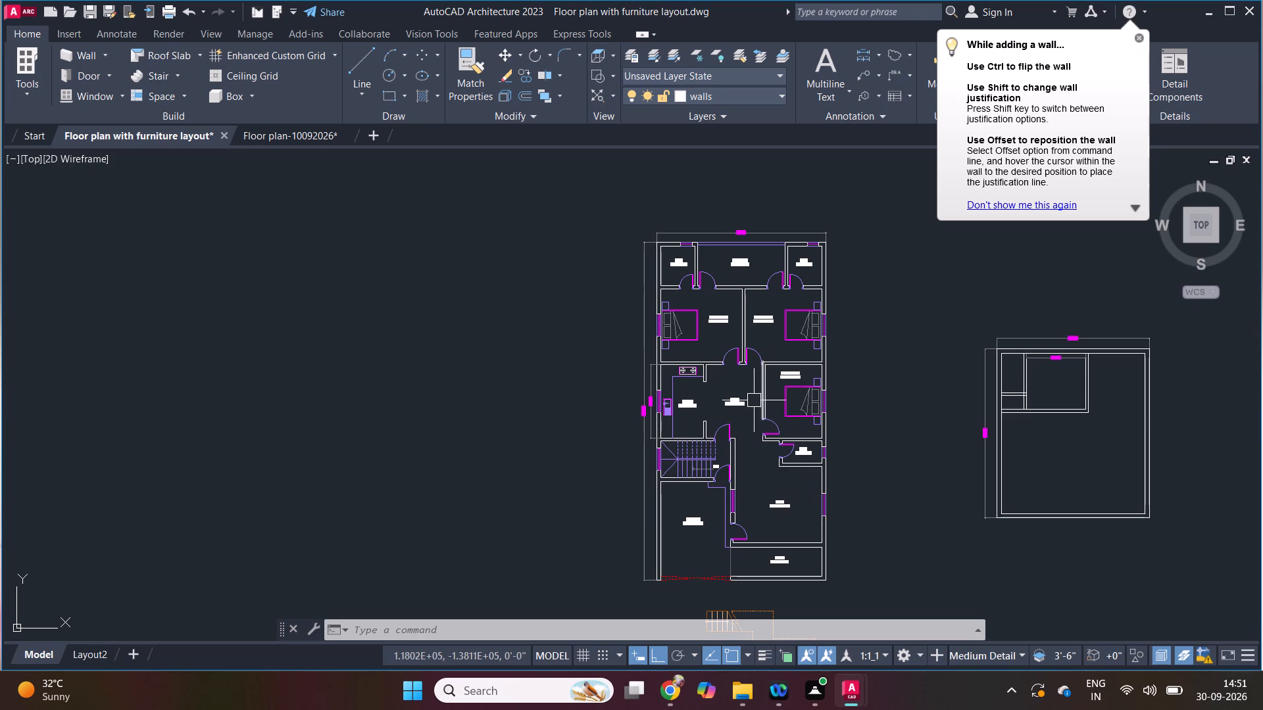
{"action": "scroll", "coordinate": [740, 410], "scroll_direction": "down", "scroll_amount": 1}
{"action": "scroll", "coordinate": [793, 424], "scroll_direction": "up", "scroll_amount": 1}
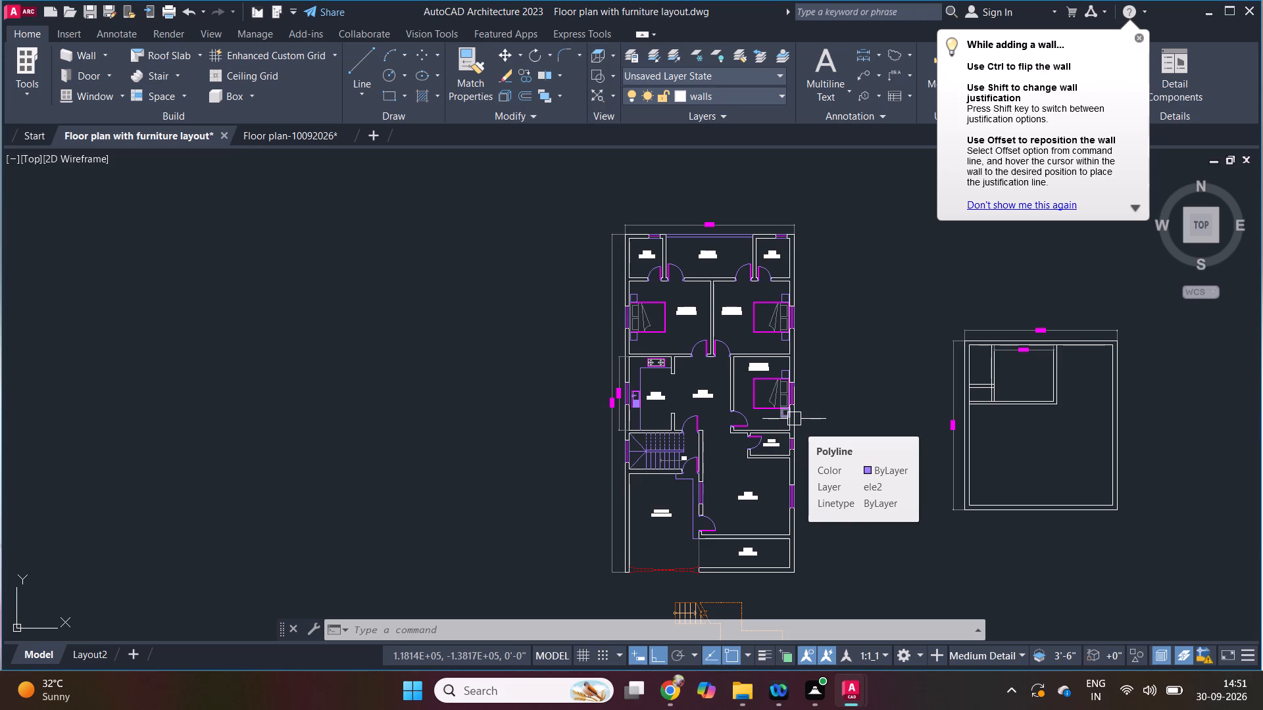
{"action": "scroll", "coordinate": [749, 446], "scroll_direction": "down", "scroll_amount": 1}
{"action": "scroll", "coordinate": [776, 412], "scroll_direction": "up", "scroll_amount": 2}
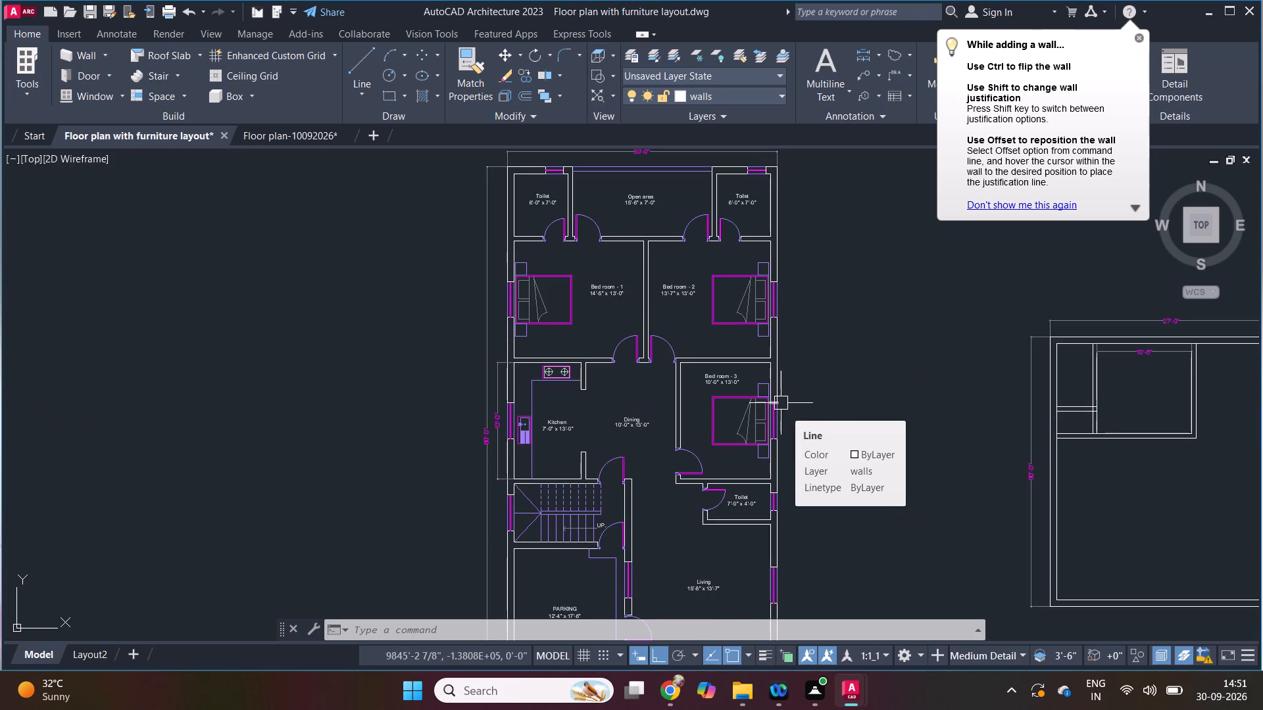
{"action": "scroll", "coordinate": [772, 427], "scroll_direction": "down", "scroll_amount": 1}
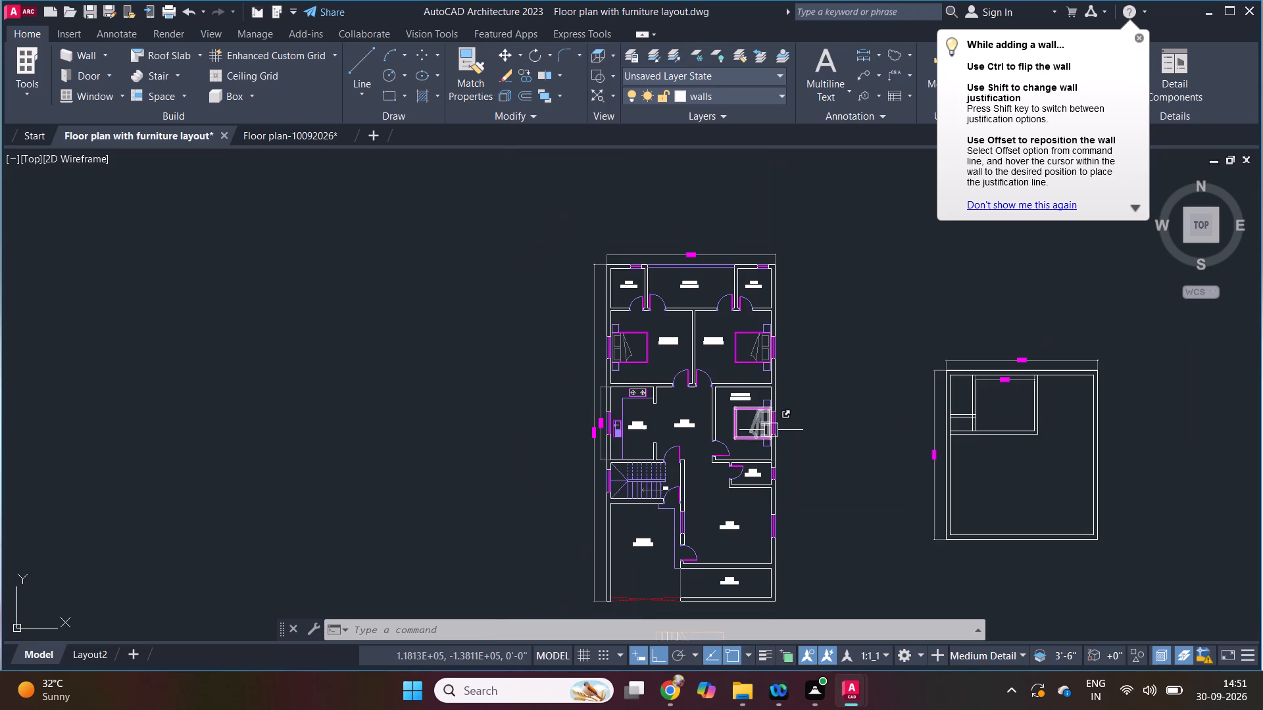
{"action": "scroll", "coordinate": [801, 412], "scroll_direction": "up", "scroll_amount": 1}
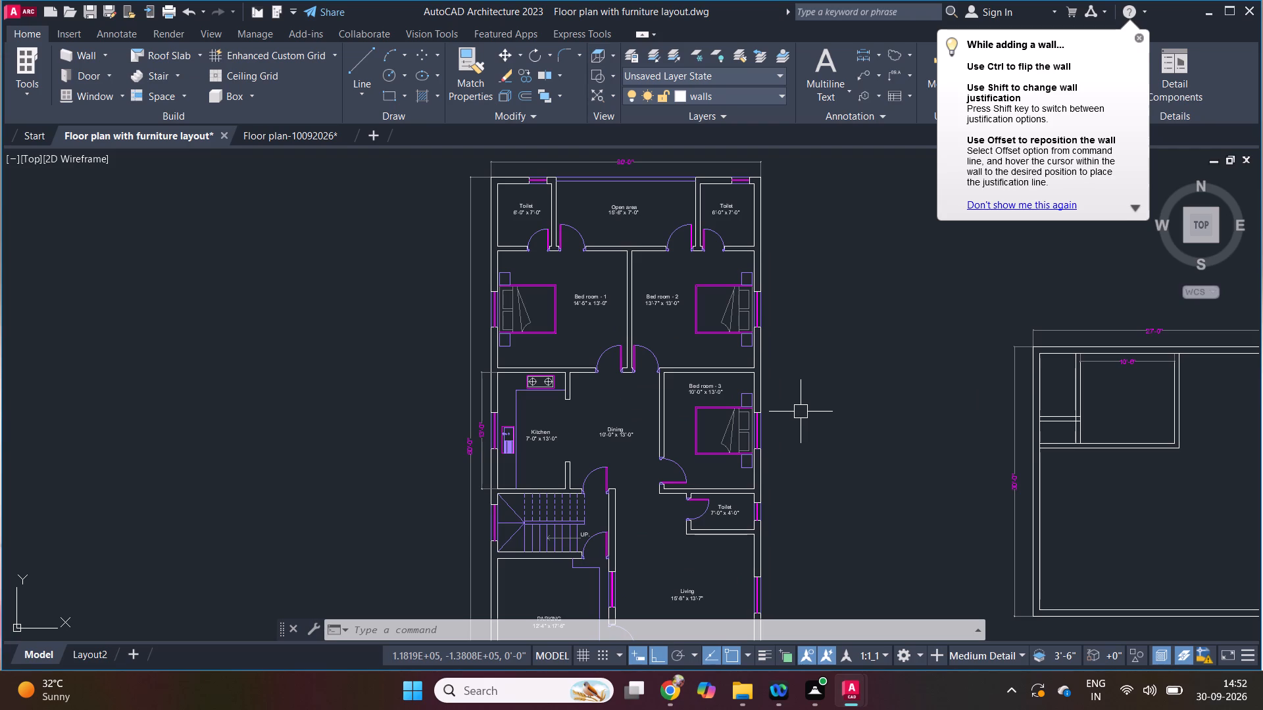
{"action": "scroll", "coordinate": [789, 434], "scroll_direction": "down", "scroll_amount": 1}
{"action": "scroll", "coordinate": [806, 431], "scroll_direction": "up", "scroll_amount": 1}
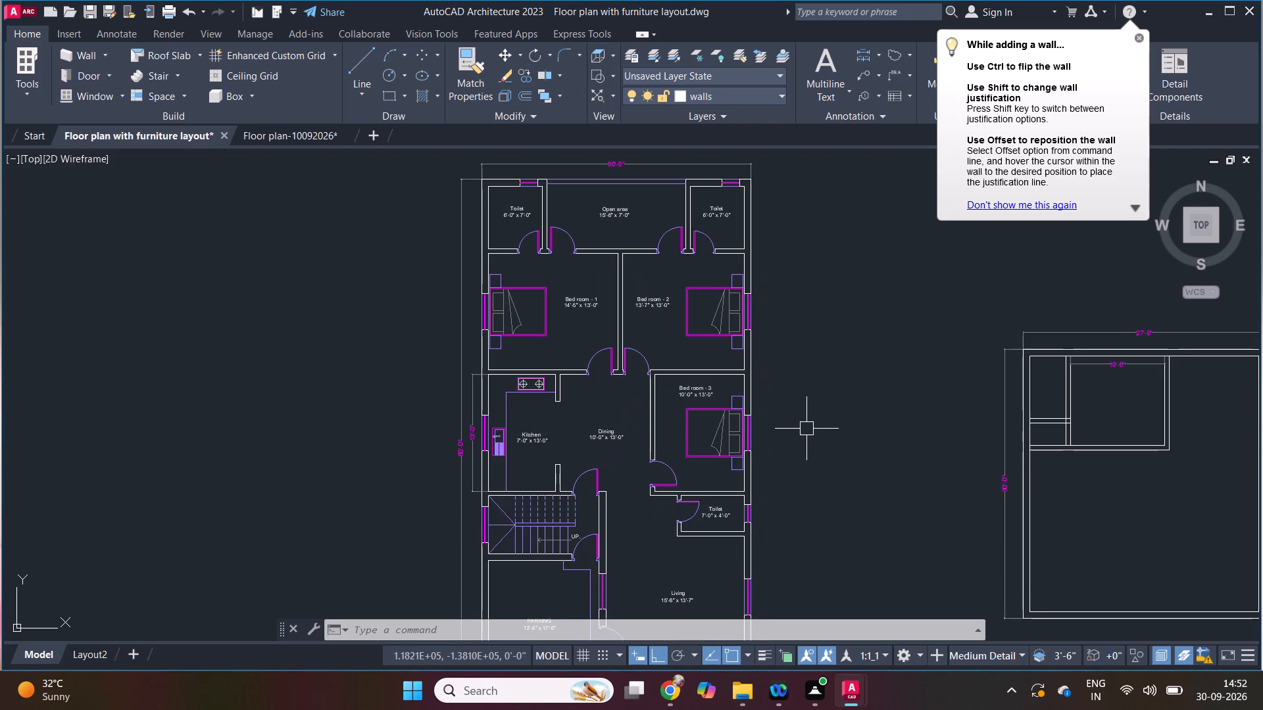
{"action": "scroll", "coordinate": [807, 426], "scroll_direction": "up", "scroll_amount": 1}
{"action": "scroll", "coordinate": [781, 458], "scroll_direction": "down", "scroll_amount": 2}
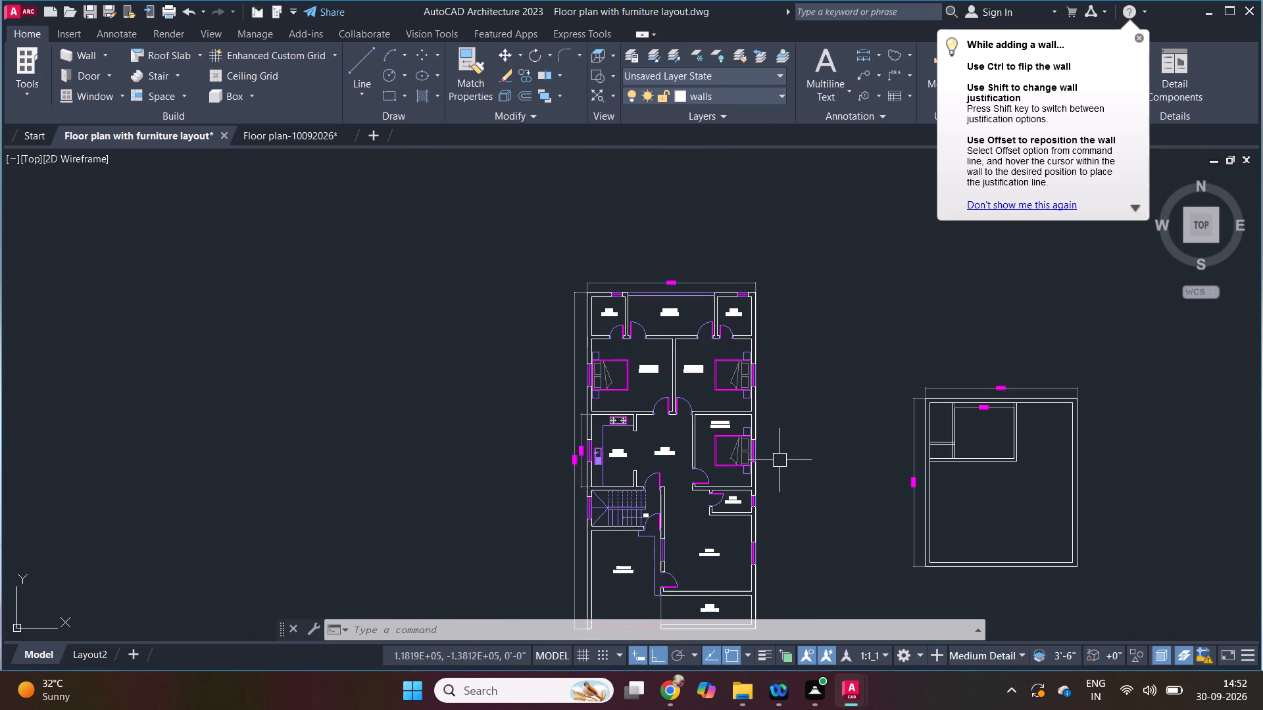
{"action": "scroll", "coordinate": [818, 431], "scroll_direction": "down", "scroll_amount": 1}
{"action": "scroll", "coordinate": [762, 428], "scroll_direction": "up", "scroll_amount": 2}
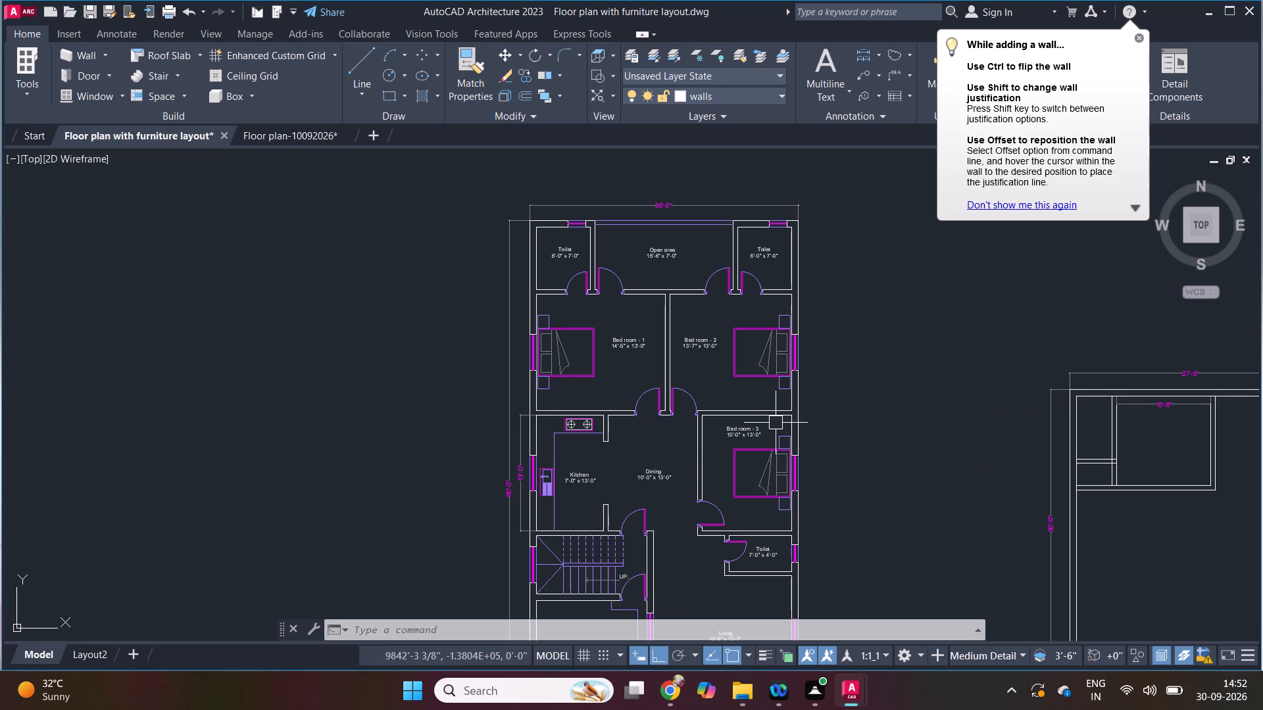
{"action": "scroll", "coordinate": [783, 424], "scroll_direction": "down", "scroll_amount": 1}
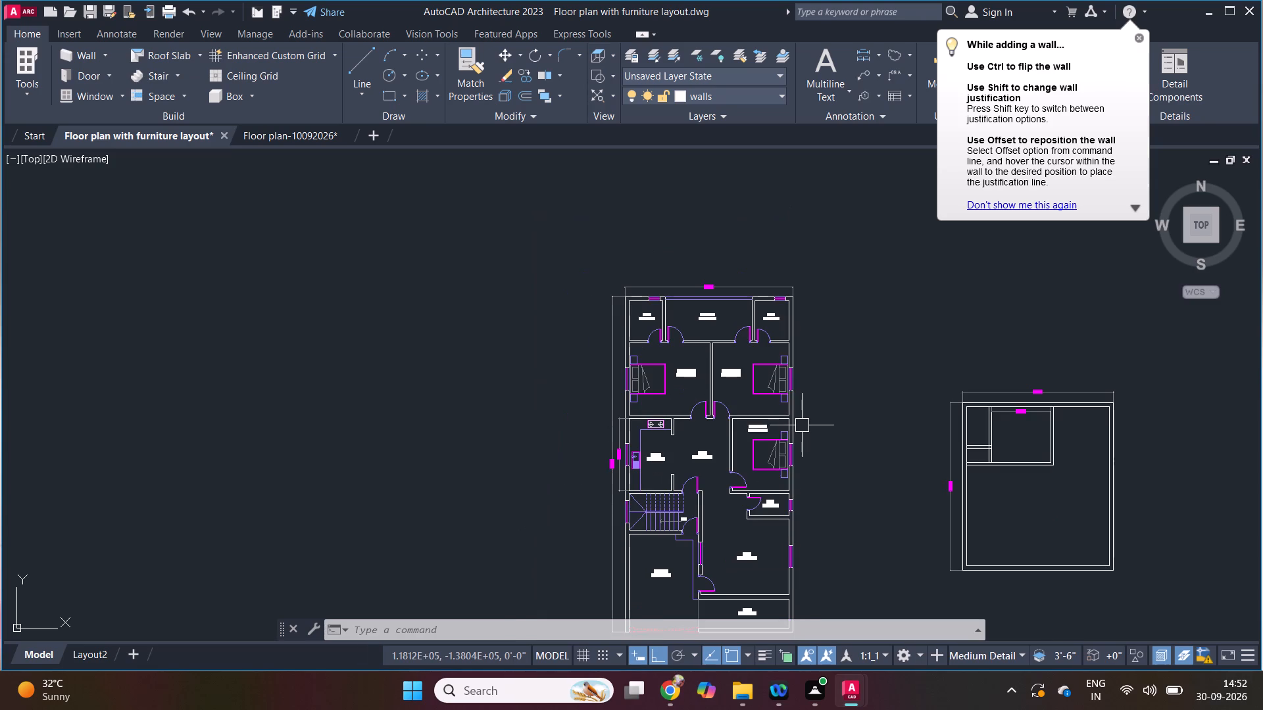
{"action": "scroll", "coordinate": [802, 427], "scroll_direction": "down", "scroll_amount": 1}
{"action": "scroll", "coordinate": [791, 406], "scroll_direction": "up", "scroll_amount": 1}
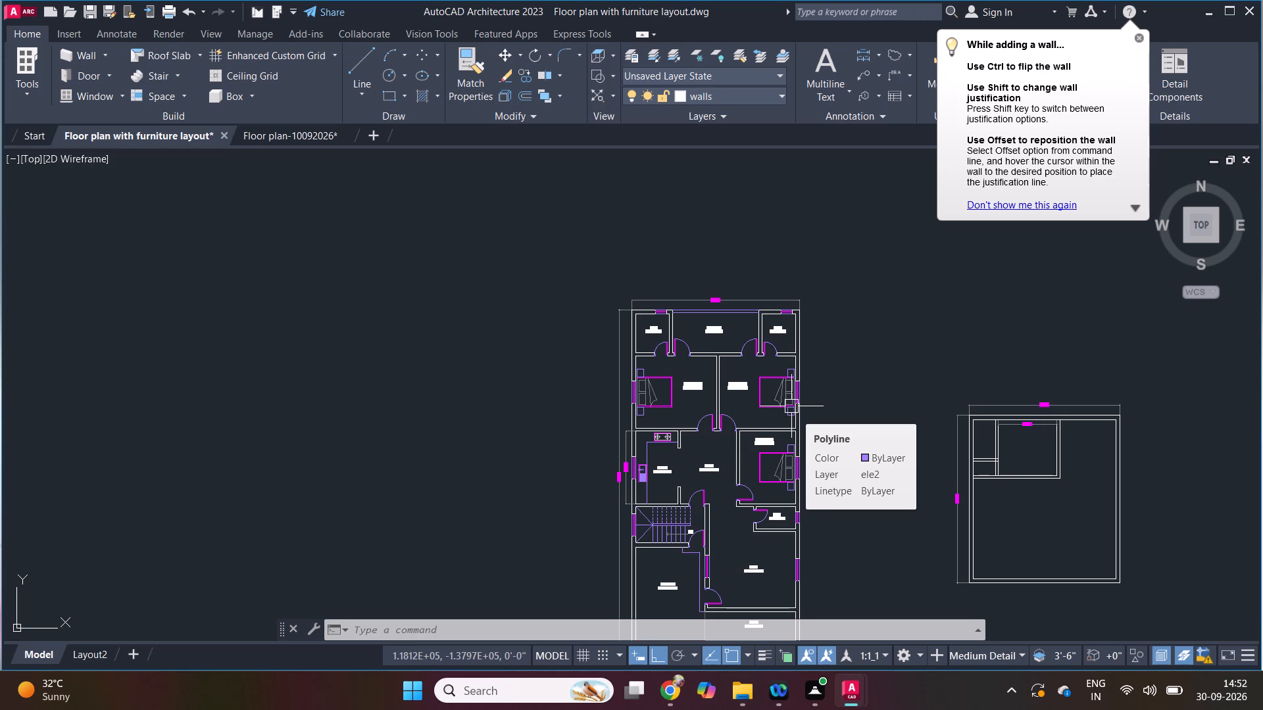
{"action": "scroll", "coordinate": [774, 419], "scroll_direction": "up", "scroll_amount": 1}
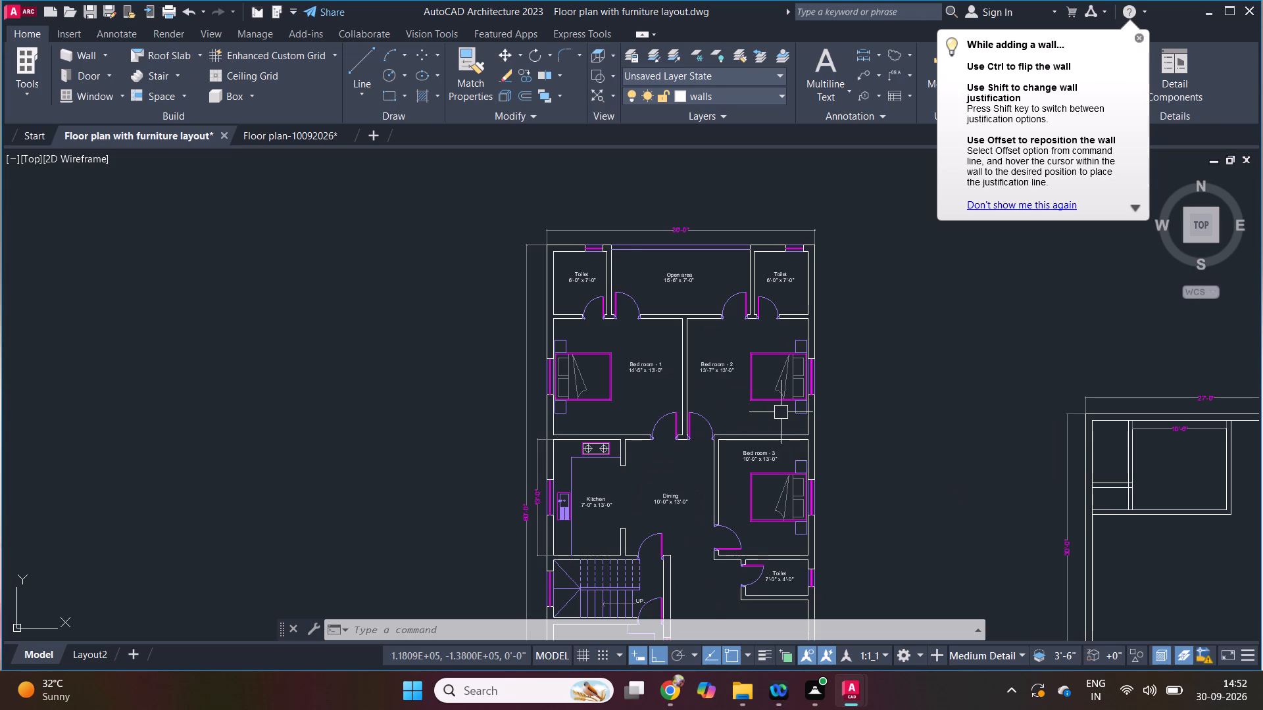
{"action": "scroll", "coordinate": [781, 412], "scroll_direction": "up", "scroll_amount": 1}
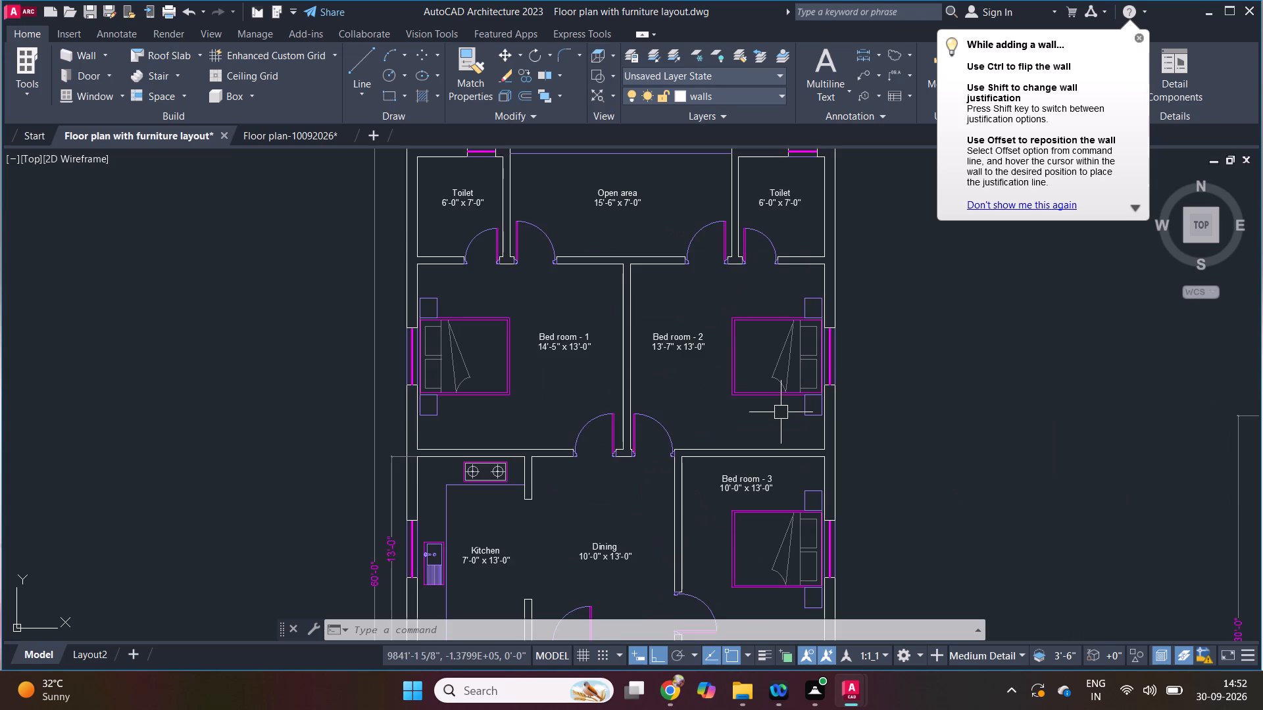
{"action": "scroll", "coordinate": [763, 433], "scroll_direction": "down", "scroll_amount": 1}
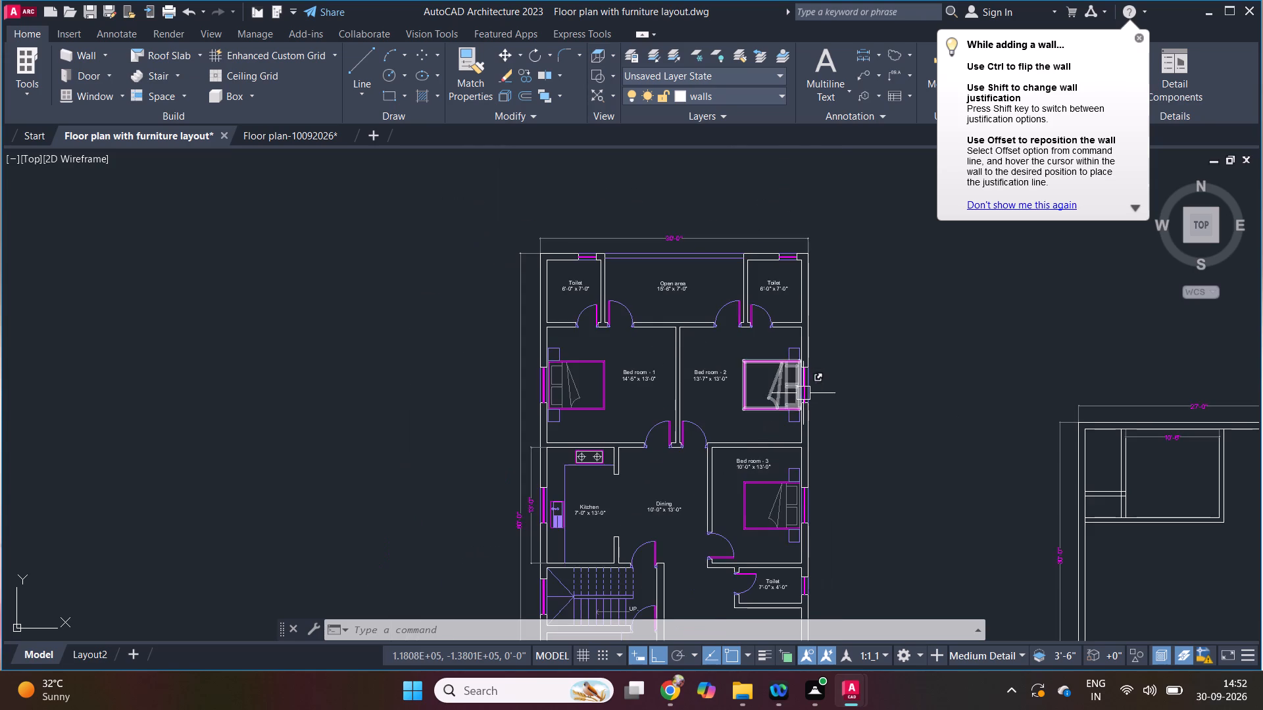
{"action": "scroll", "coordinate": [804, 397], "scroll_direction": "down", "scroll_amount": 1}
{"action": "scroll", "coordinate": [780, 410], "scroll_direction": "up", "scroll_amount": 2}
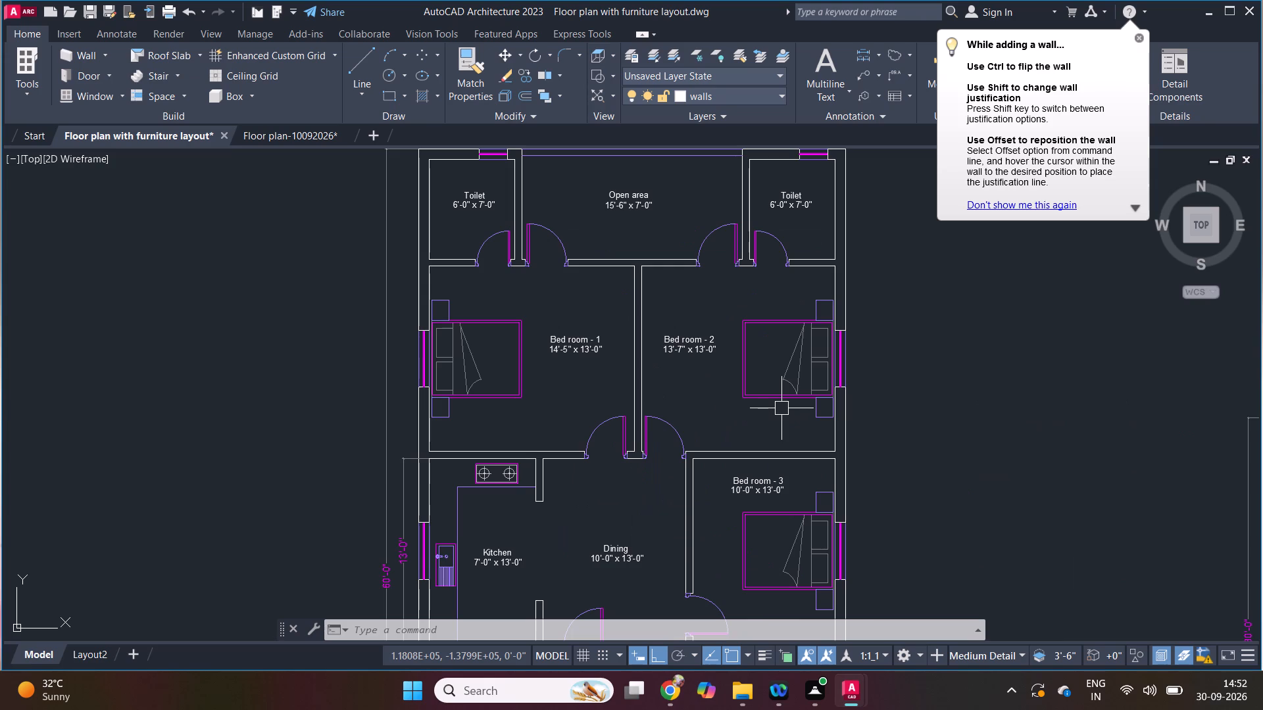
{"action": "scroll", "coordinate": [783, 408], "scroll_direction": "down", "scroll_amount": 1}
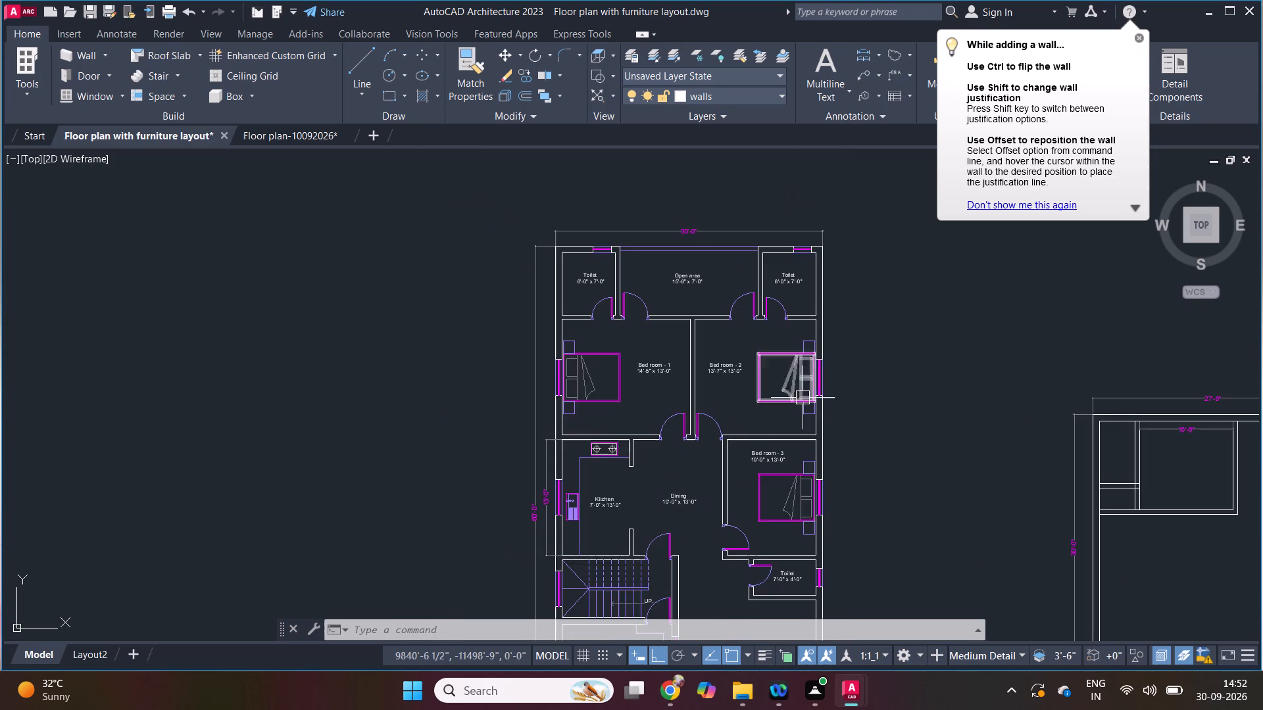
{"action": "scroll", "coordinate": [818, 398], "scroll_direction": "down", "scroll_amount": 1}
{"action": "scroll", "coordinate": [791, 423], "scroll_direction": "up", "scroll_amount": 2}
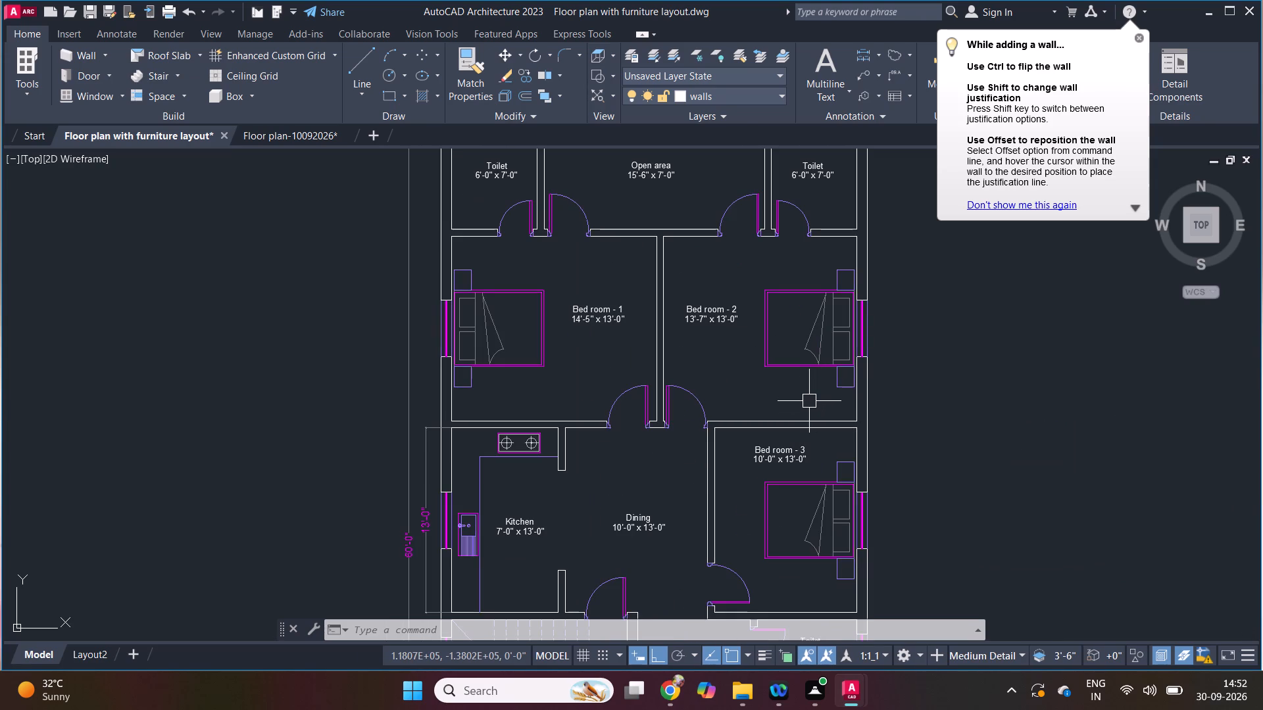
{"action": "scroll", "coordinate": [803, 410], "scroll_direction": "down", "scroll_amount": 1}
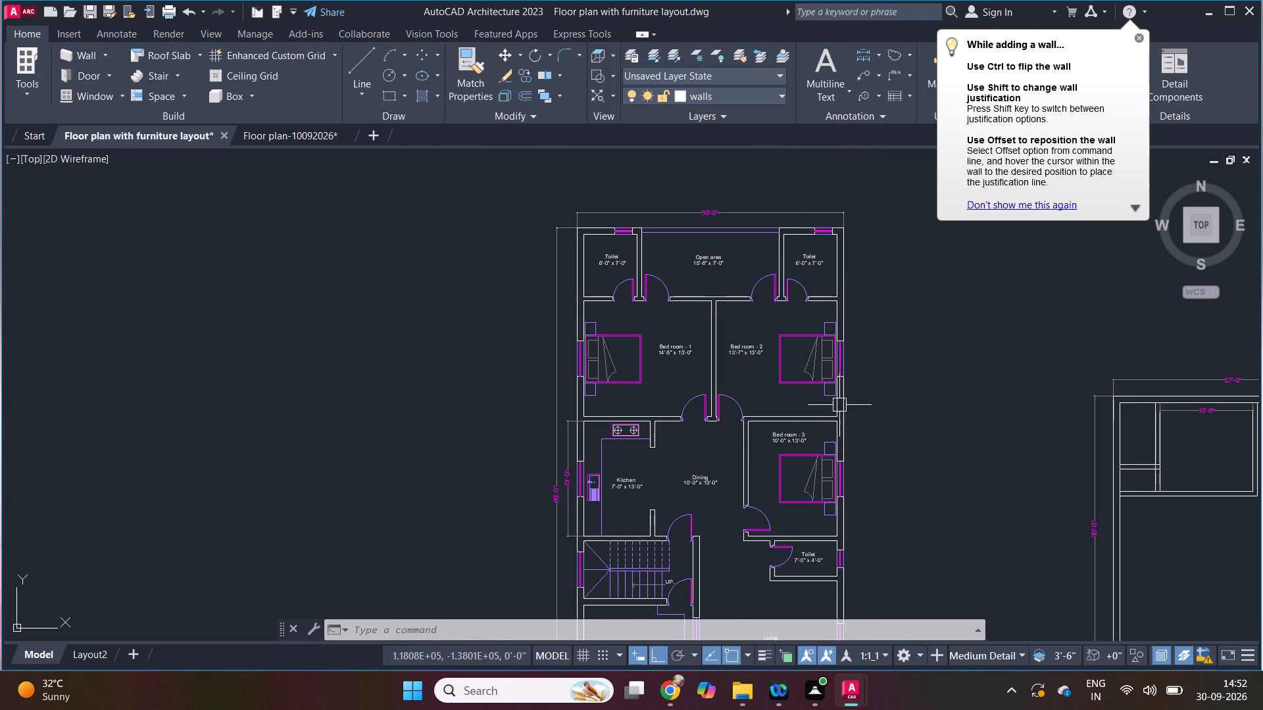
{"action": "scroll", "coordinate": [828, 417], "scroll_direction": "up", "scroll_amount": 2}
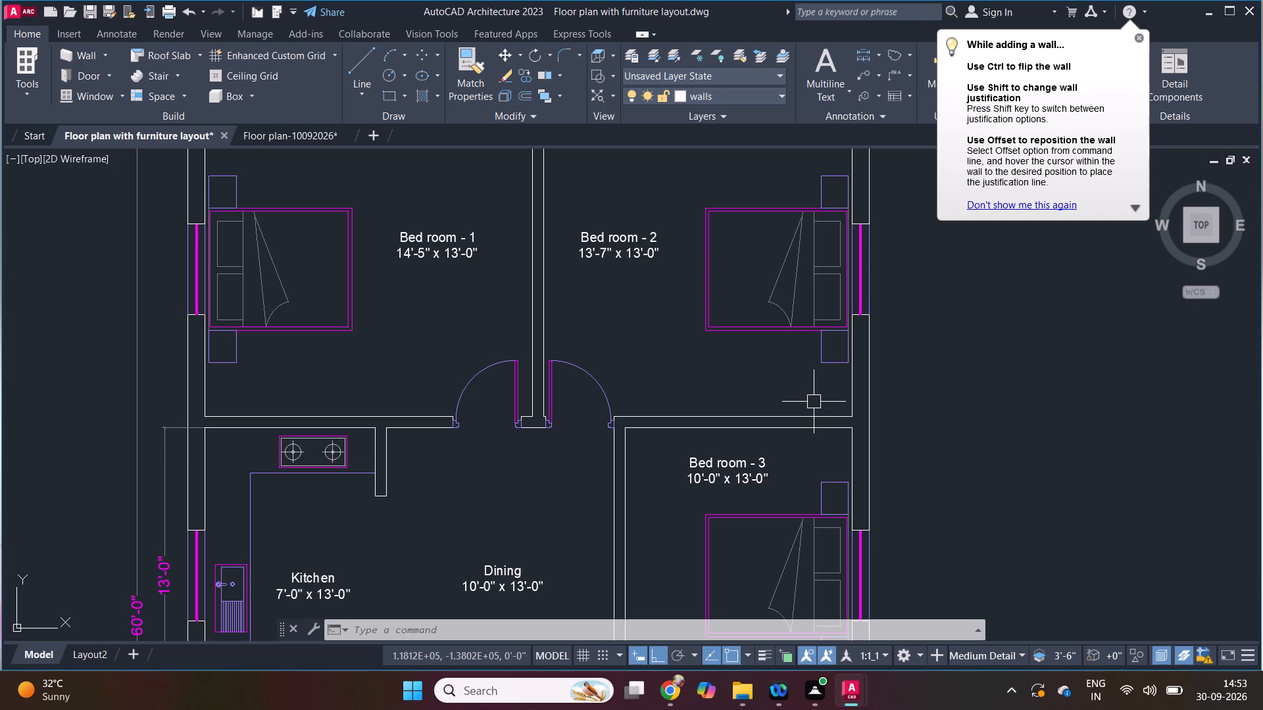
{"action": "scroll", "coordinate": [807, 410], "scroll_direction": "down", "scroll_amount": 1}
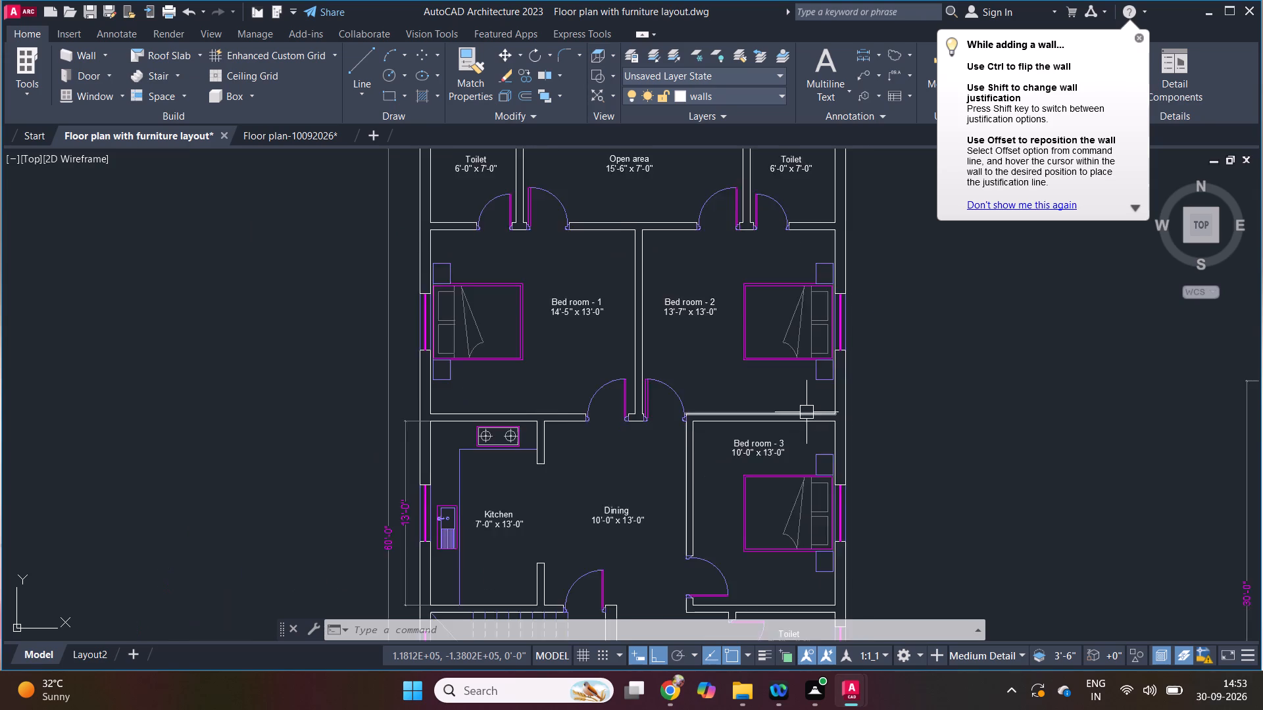
Examine the walls, doors and furniture around the bedrooms, kitchen and dining area of the 30x60 plan.
{"action": "scroll", "coordinate": [806, 412], "scroll_direction": "down", "scroll_amount": 1}
{"action": "scroll", "coordinate": [907, 404], "scroll_direction": "down", "scroll_amount": 1}
{"action": "scroll", "coordinate": [824, 402], "scroll_direction": "up", "scroll_amount": 3}
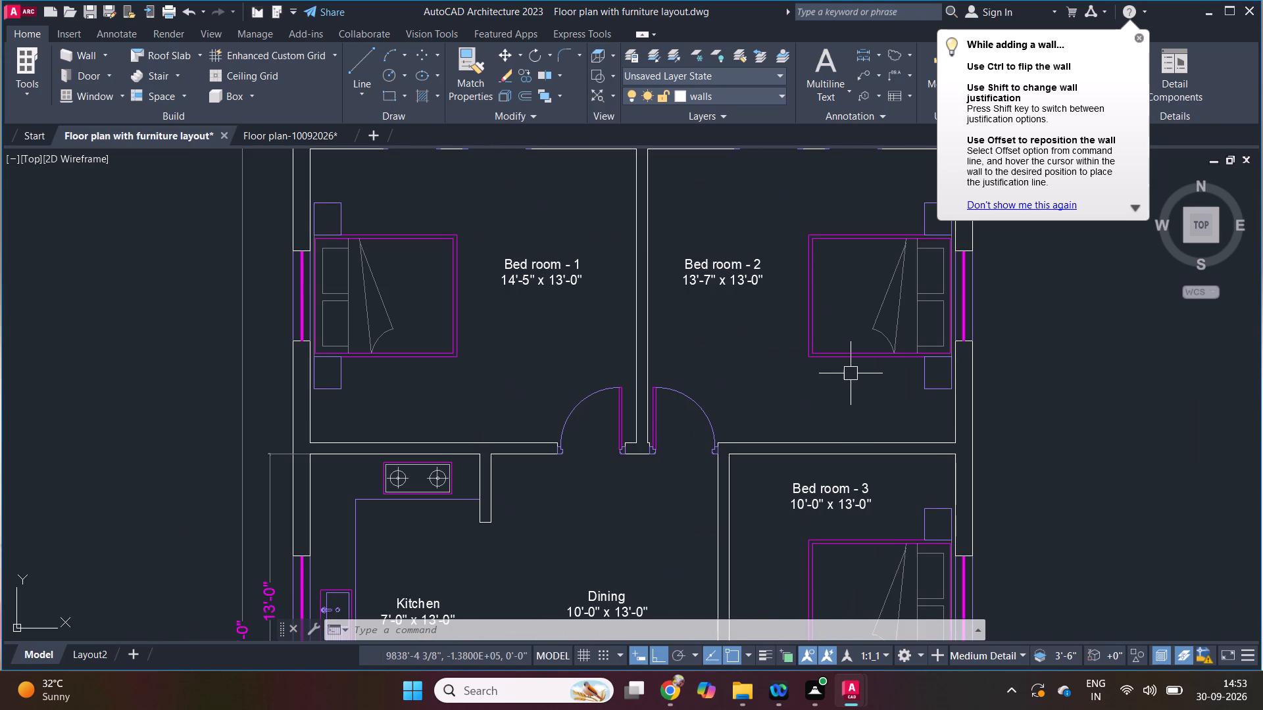
{"action": "scroll", "coordinate": [851, 379], "scroll_direction": "down", "scroll_amount": 2}
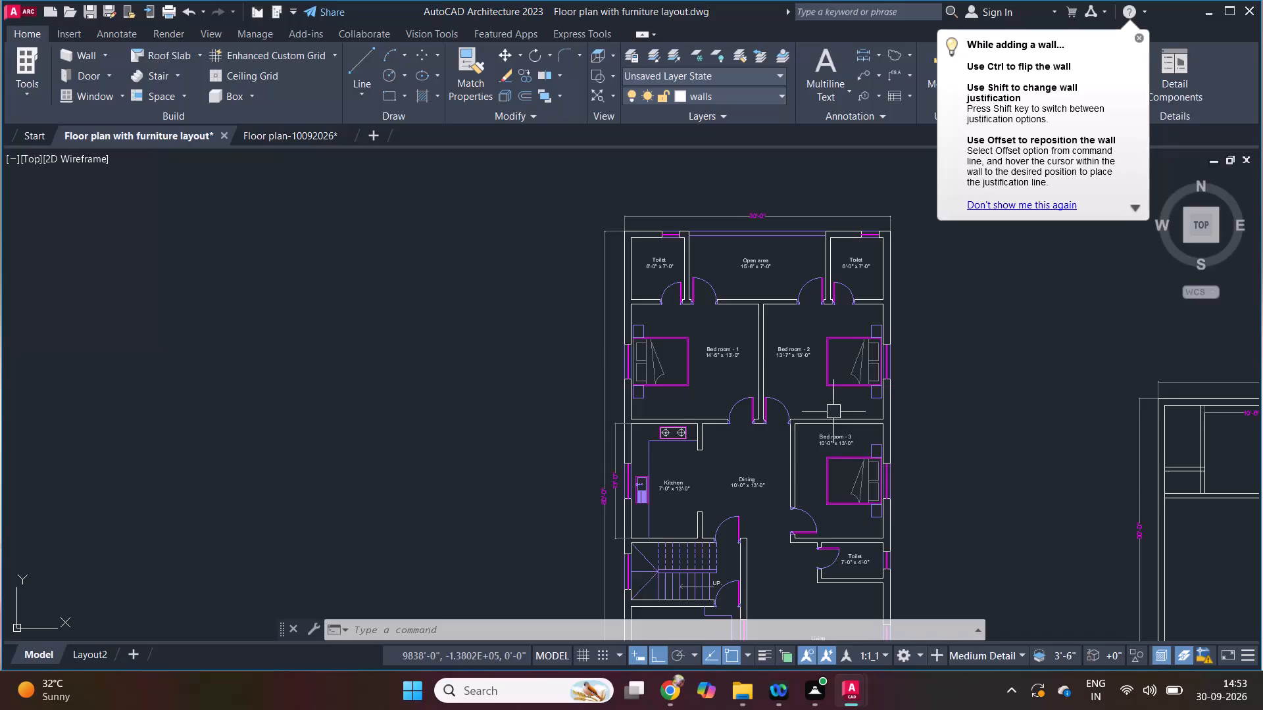
{"action": "scroll", "coordinate": [833, 412], "scroll_direction": "down", "scroll_amount": 1}
{"action": "scroll", "coordinate": [831, 424], "scroll_direction": "up", "scroll_amount": 1}
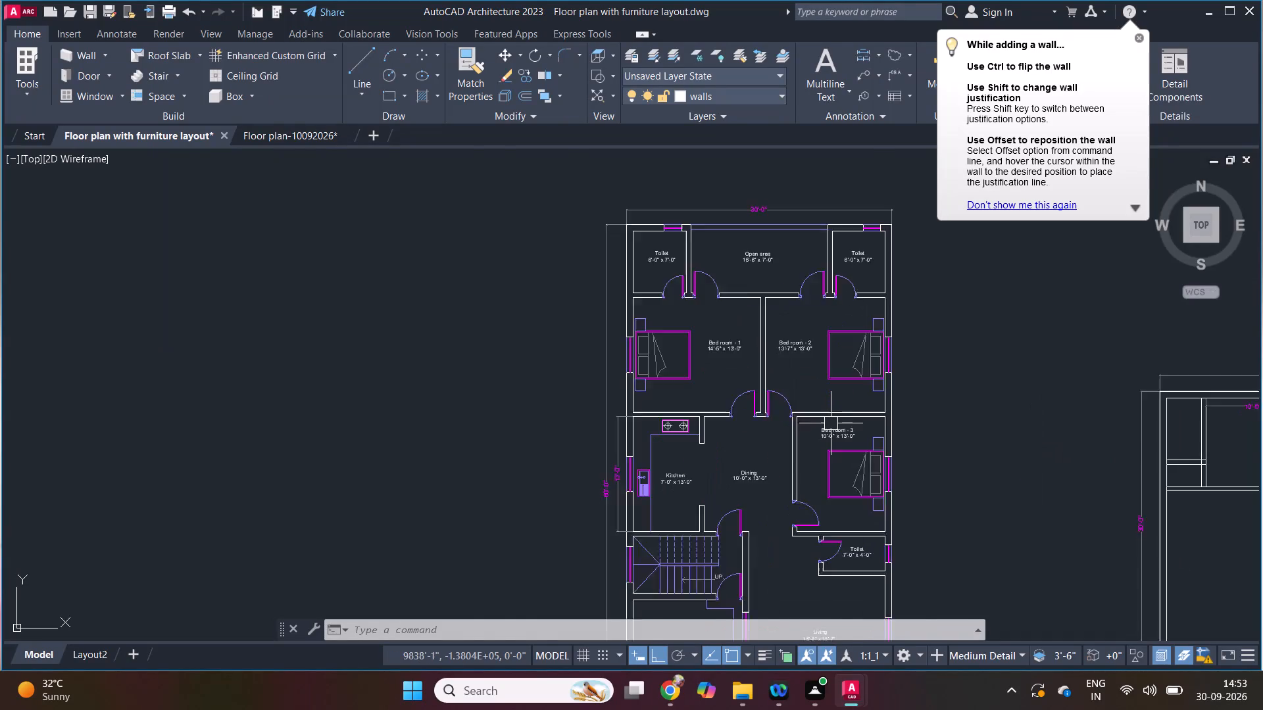
{"action": "scroll", "coordinate": [831, 423], "scroll_direction": "up", "scroll_amount": 2}
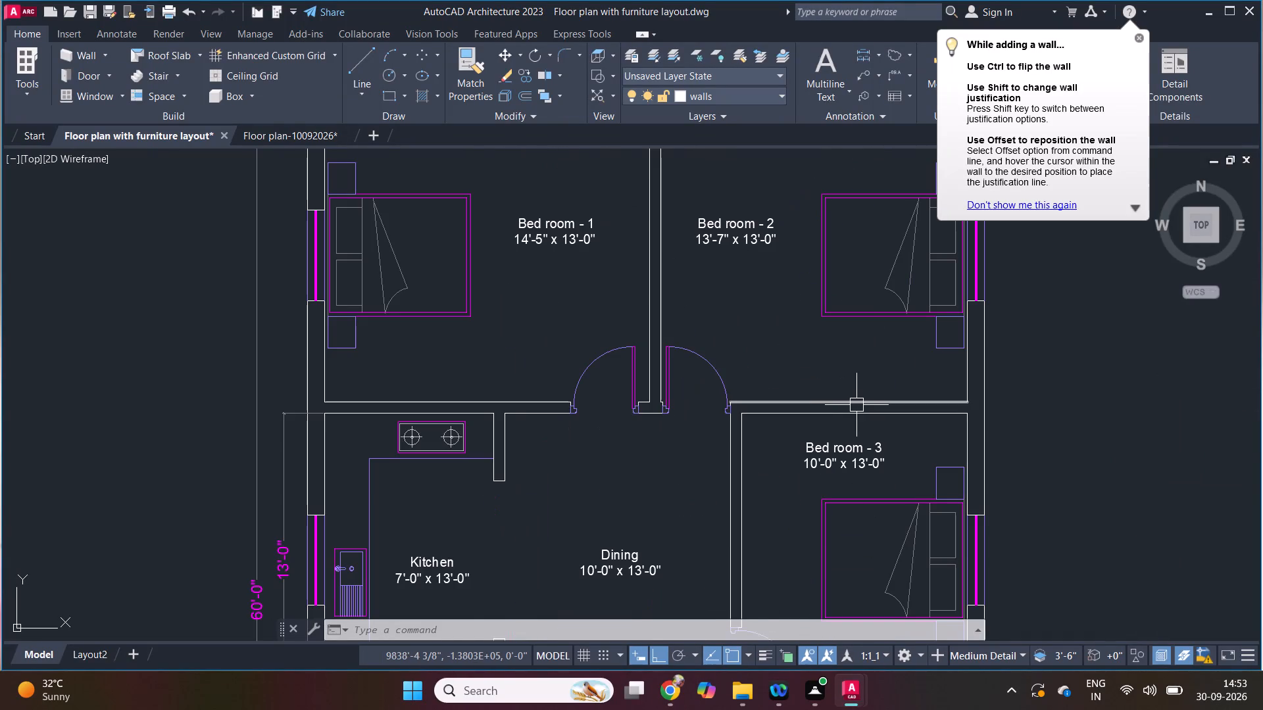
{"action": "scroll", "coordinate": [868, 405], "scroll_direction": "down", "scroll_amount": 1}
{"action": "scroll", "coordinate": [856, 410], "scroll_direction": "up", "scroll_amount": 1}
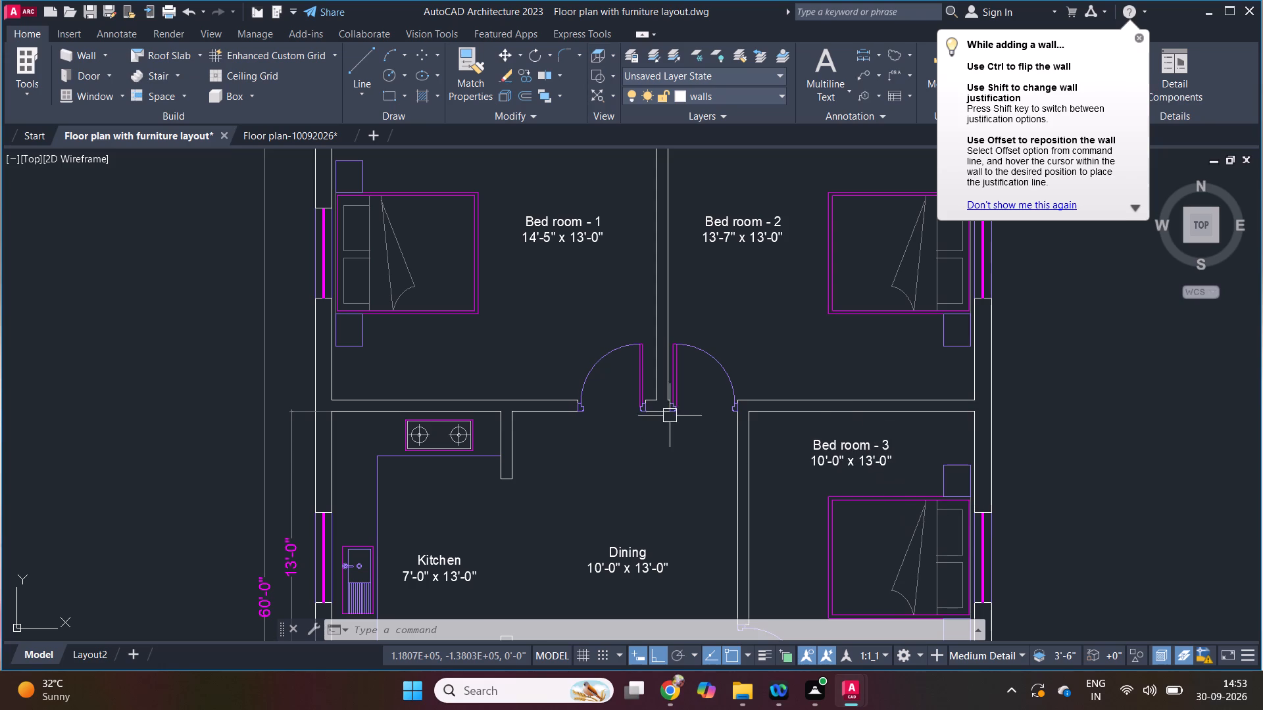
{"action": "scroll", "coordinate": [764, 436], "scroll_direction": "down", "scroll_amount": 1}
{"action": "scroll", "coordinate": [603, 401], "scroll_direction": "down", "scroll_amount": 1}
{"action": "scroll", "coordinate": [671, 392], "scroll_direction": "up", "scroll_amount": 1}
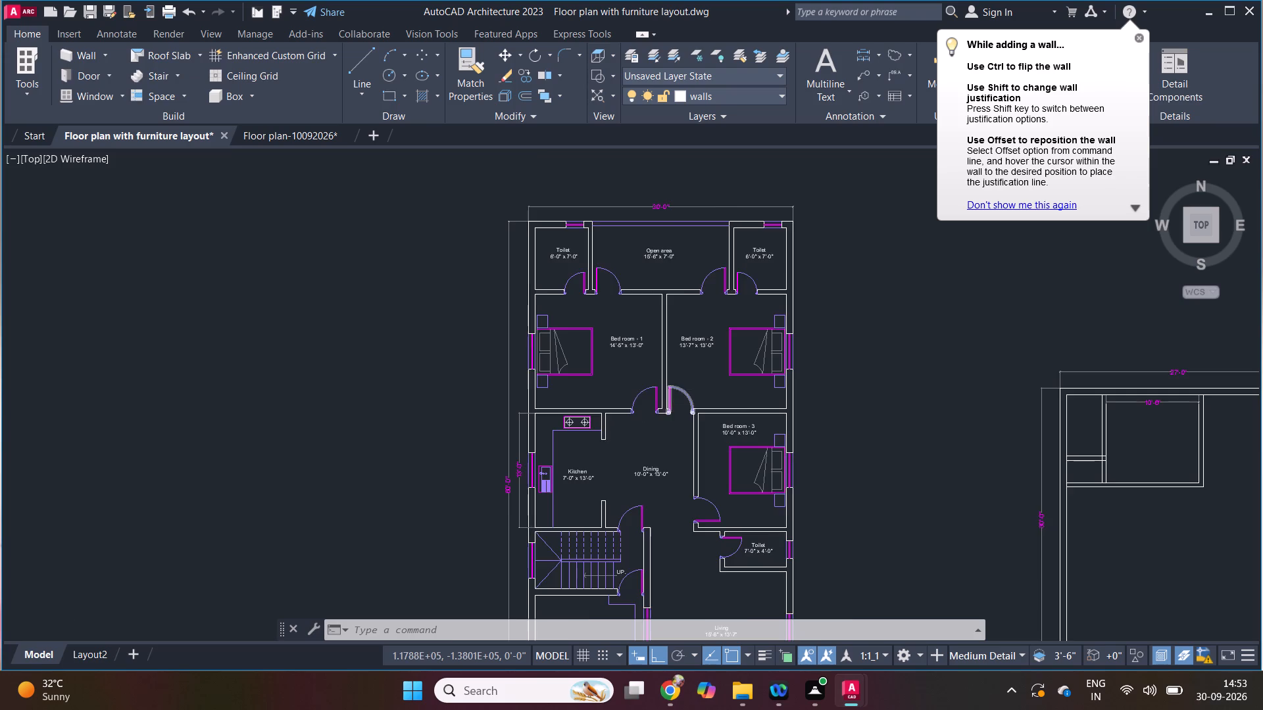
Save the drawing, check the bottom of the ground floor plan in the Chrome reference PDF, and return to AutoCAD.
{"action": "key", "text": "ctrl+s"}
{"action": "left_click", "coordinate": [674, 686]}
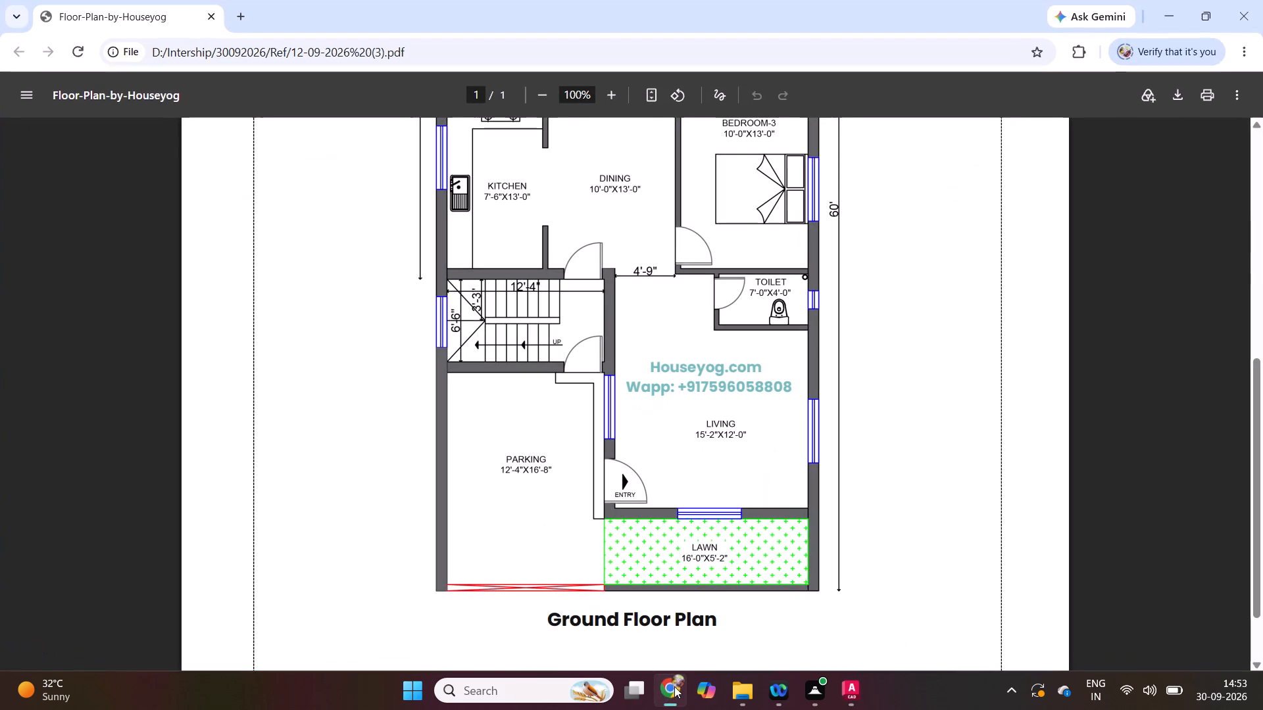
{"action": "left_click", "coordinate": [668, 689]}
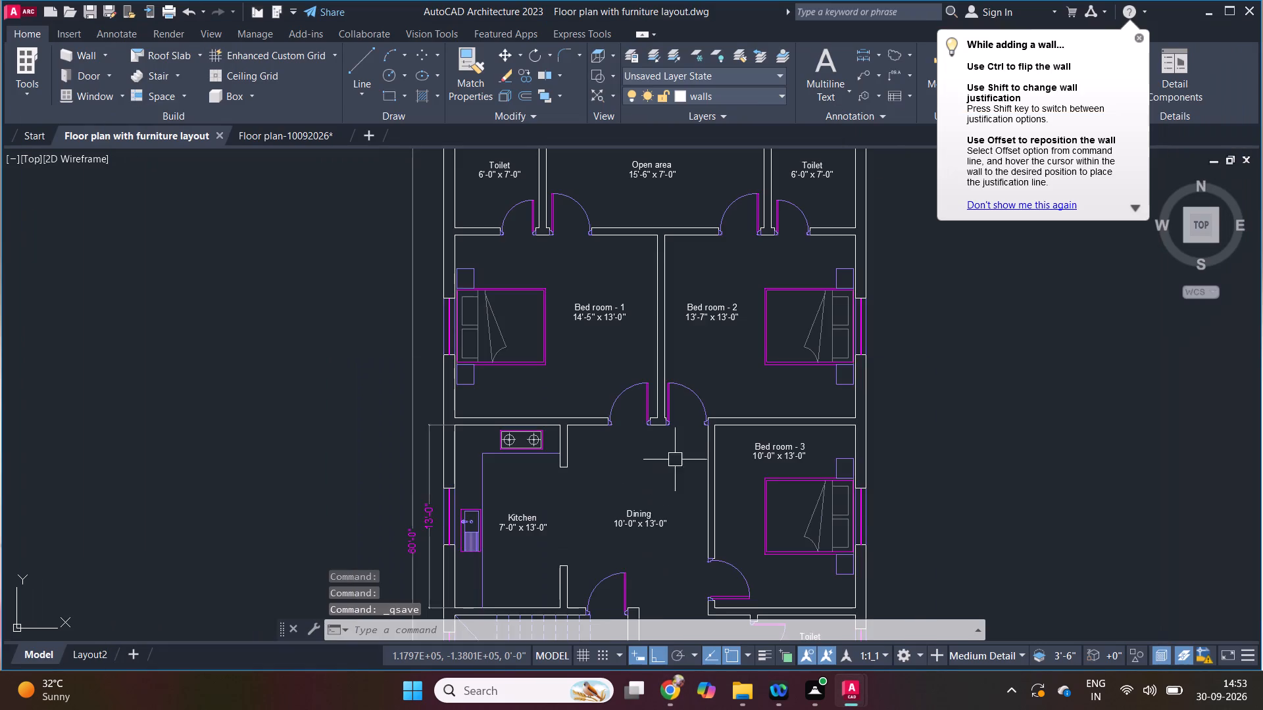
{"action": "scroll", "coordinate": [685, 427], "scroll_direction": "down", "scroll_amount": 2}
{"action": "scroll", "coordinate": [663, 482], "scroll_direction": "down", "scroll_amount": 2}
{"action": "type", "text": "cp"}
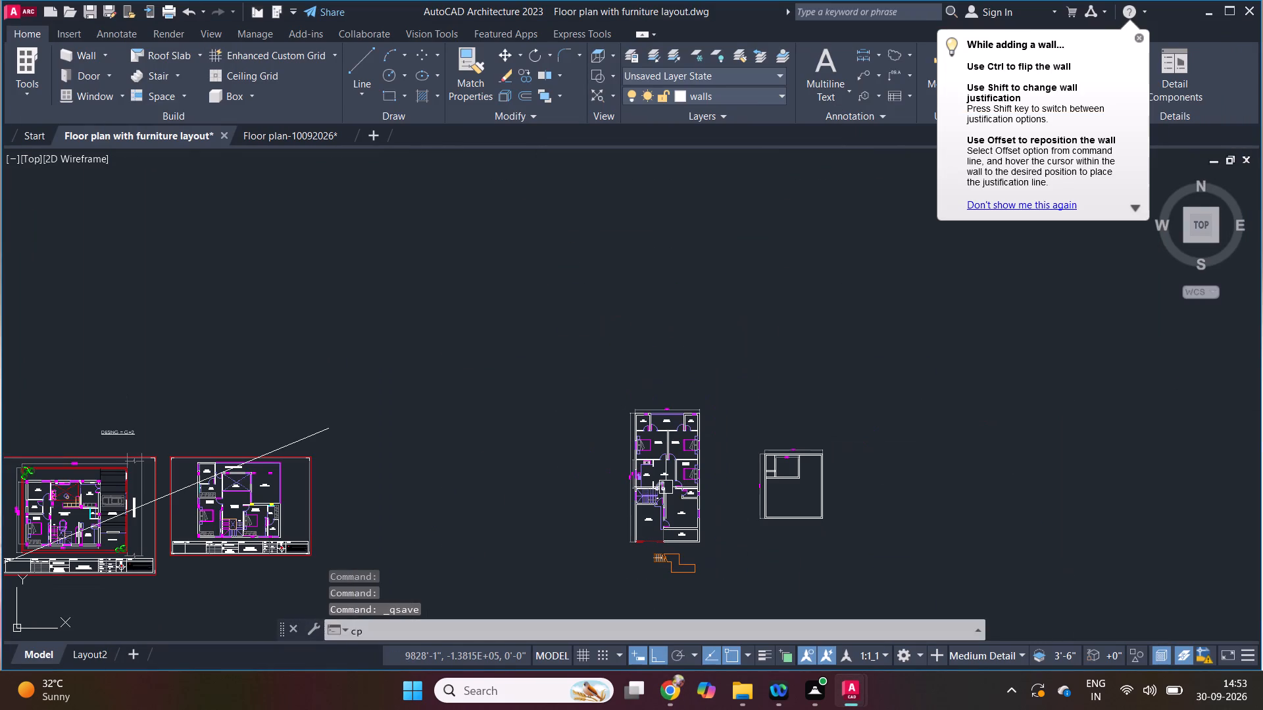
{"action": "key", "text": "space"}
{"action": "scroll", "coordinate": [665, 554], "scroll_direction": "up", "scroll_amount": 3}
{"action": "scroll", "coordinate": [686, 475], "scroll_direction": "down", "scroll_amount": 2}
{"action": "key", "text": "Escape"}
Erase the leftover orange stair and dashed outline object below the 30x60 plan.
{"action": "scroll", "coordinate": [686, 542], "scroll_direction": "up", "scroll_amount": 3}
{"action": "key", "text": "e"}
{"action": "key", "text": "space"}
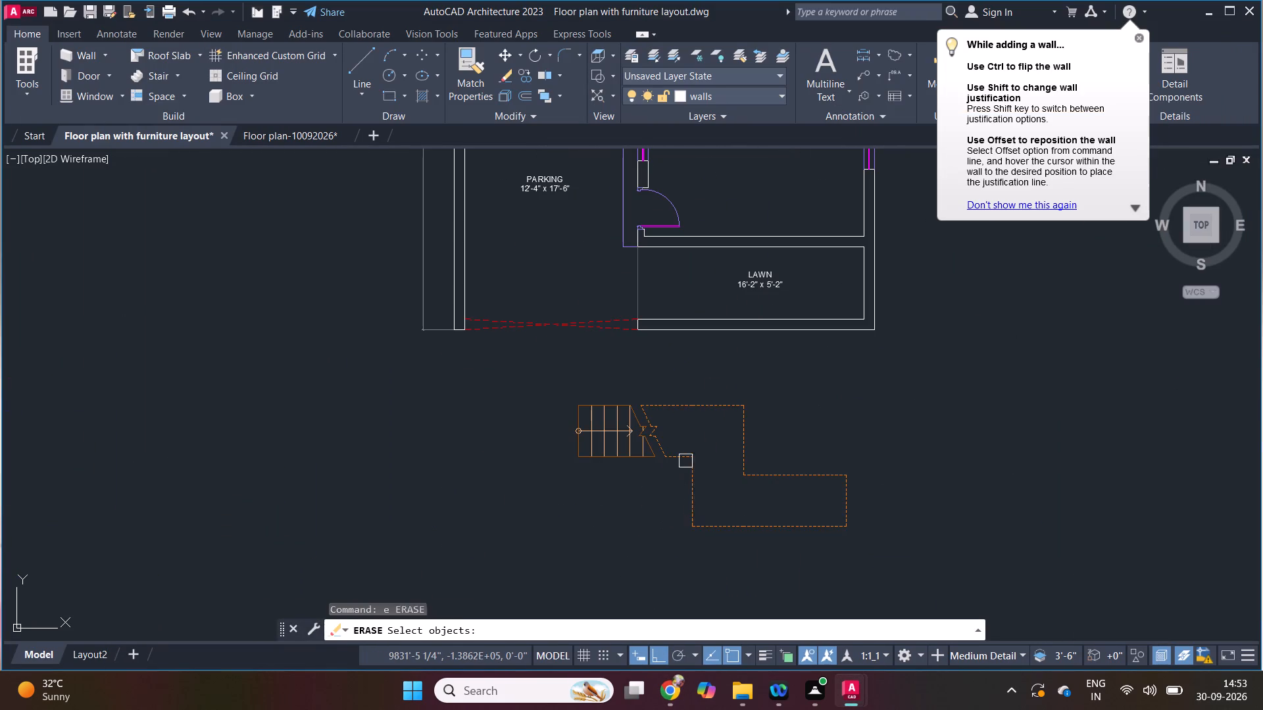
{"action": "left_click", "coordinate": [685, 460]}
{"action": "key", "text": "space"}
Copy the LAWN label horizontally about 8' towards the parking side of the lawn.
{"action": "scroll", "coordinate": [685, 497], "scroll_direction": "down", "scroll_amount": 1}
{"action": "key", "text": "c"}
{"action": "key", "text": "p"}
{"action": "key", "text": "space"}
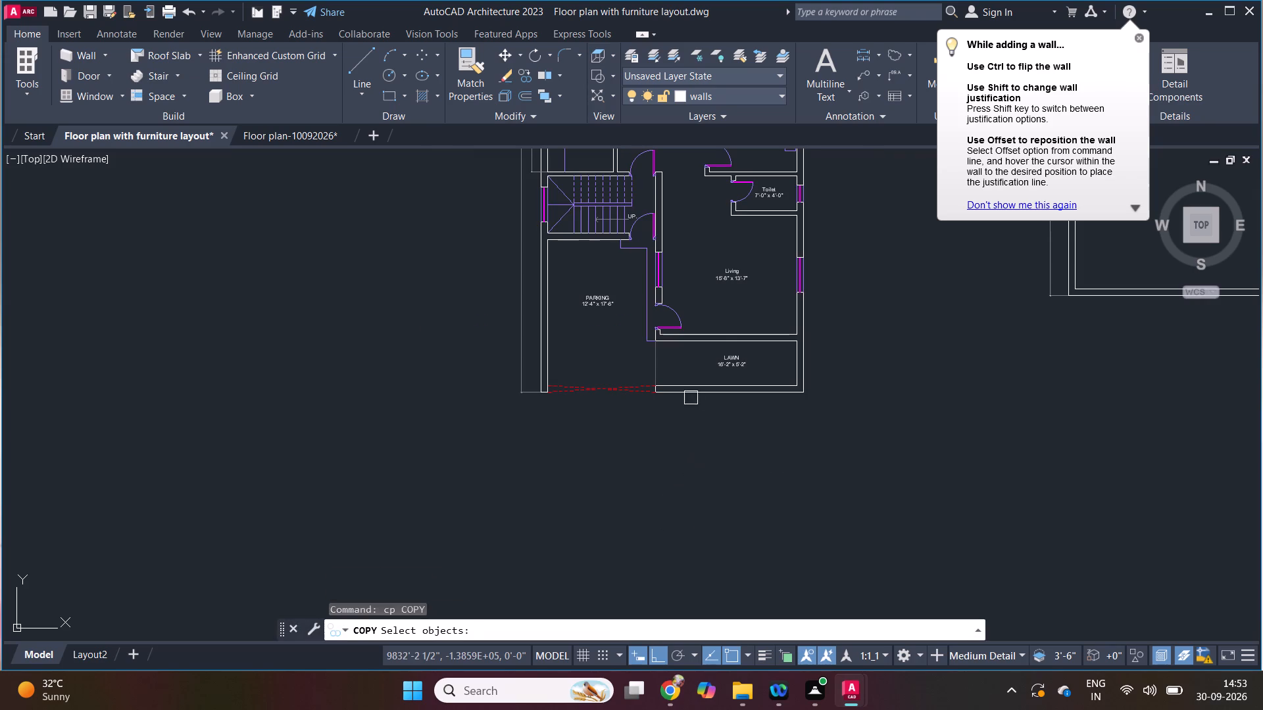
{"action": "left_click", "coordinate": [728, 356]}
{"action": "key", "text": "space"}
{"action": "left_click", "coordinate": [759, 366]}
{"action": "scroll", "coordinate": [689, 426], "scroll_direction": "up", "scroll_amount": 1, "text": "shift"}
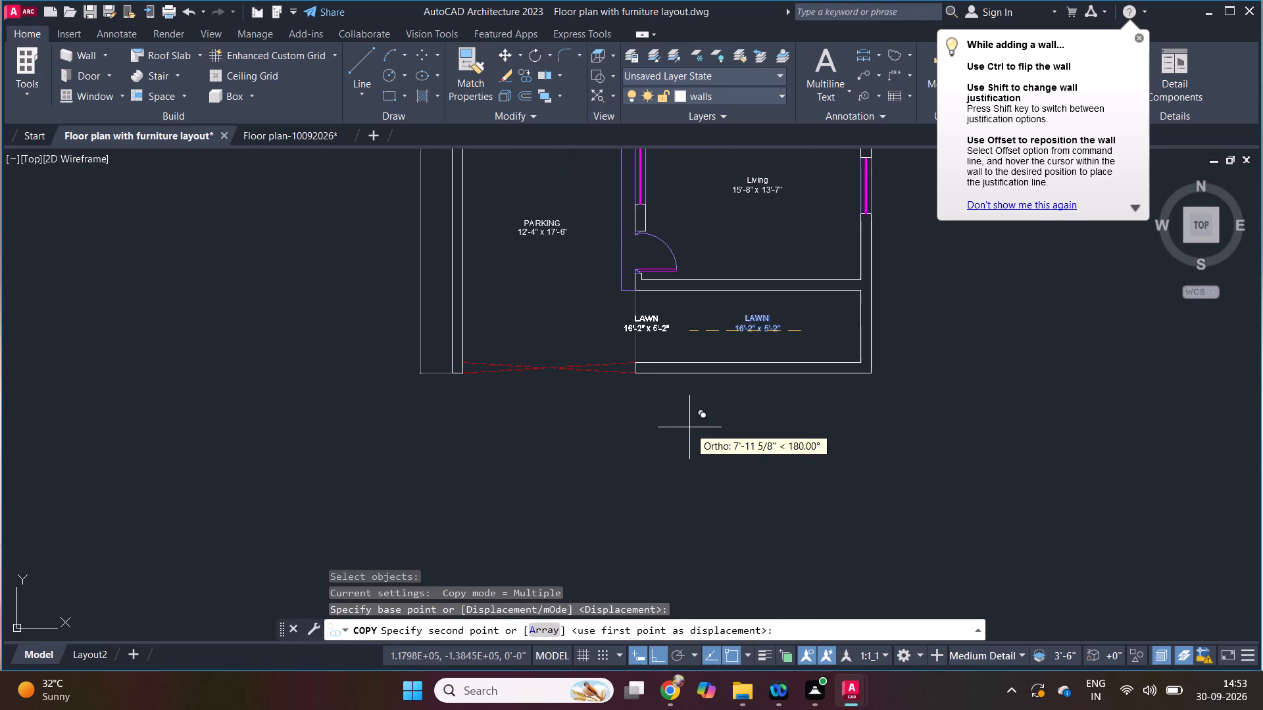
{"action": "left_click", "coordinate": [693, 435]}
{"action": "key", "text": "Escape"}
Move the copied LAWN label straight down into the empty space below the plan's front wall.
{"action": "scroll", "coordinate": [656, 339], "scroll_direction": "up", "scroll_amount": 2}
{"action": "key", "text": "m"}
{"action": "key", "text": "space"}
{"action": "left_click", "coordinate": [680, 316]}
{"action": "key", "text": "space"}
{"action": "left_click_drag", "start_coordinate": [694, 319], "coordinate": [694, 325]}
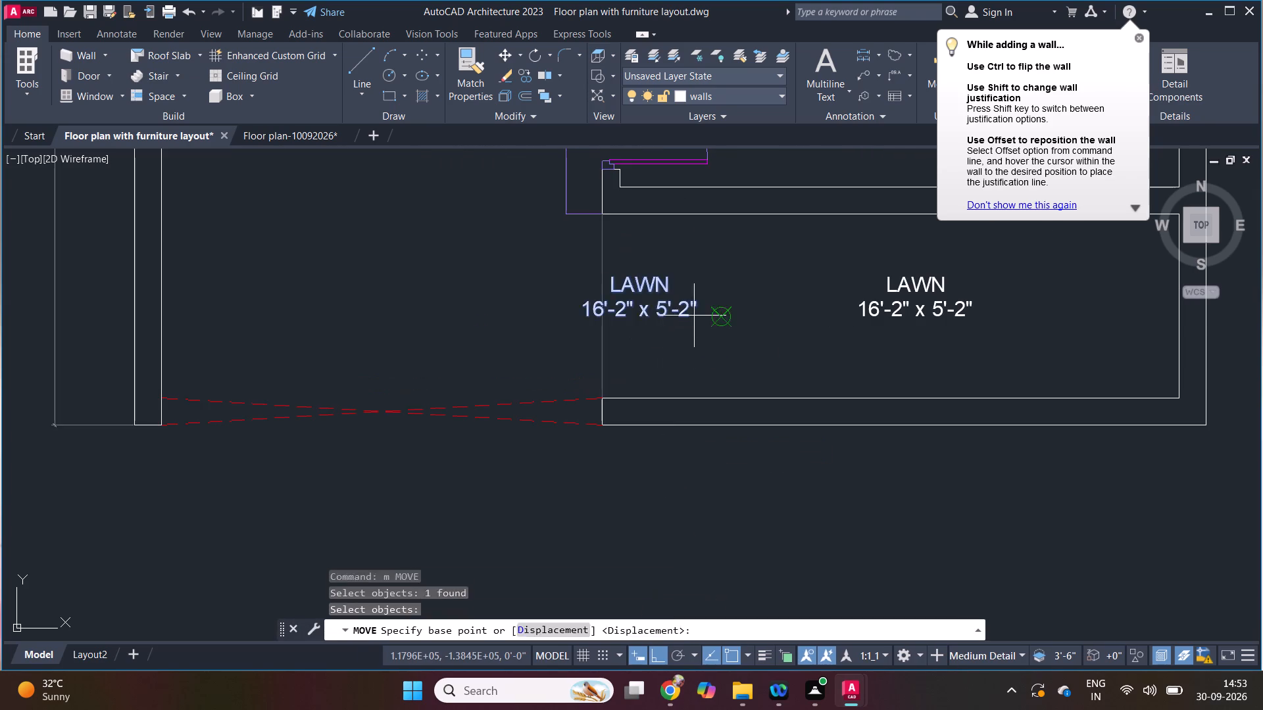
{"action": "left_click_drag", "start_coordinate": [694, 325], "coordinate": [694, 336]}
{"action": "scroll", "coordinate": [685, 348], "scroll_direction": "down", "scroll_amount": 2}
{"action": "left_click", "coordinate": [699, 438]}
{"action": "key", "text": "Escape"}
Replace the copied label's whole text with GROUND FLOOR PLAN.
{"action": "scroll", "coordinate": [666, 429], "scroll_direction": "up", "scroll_amount": 2}
{"action": "key", "text": "e"}
{"action": "key", "text": "d"}
{"action": "key", "text": "space"}
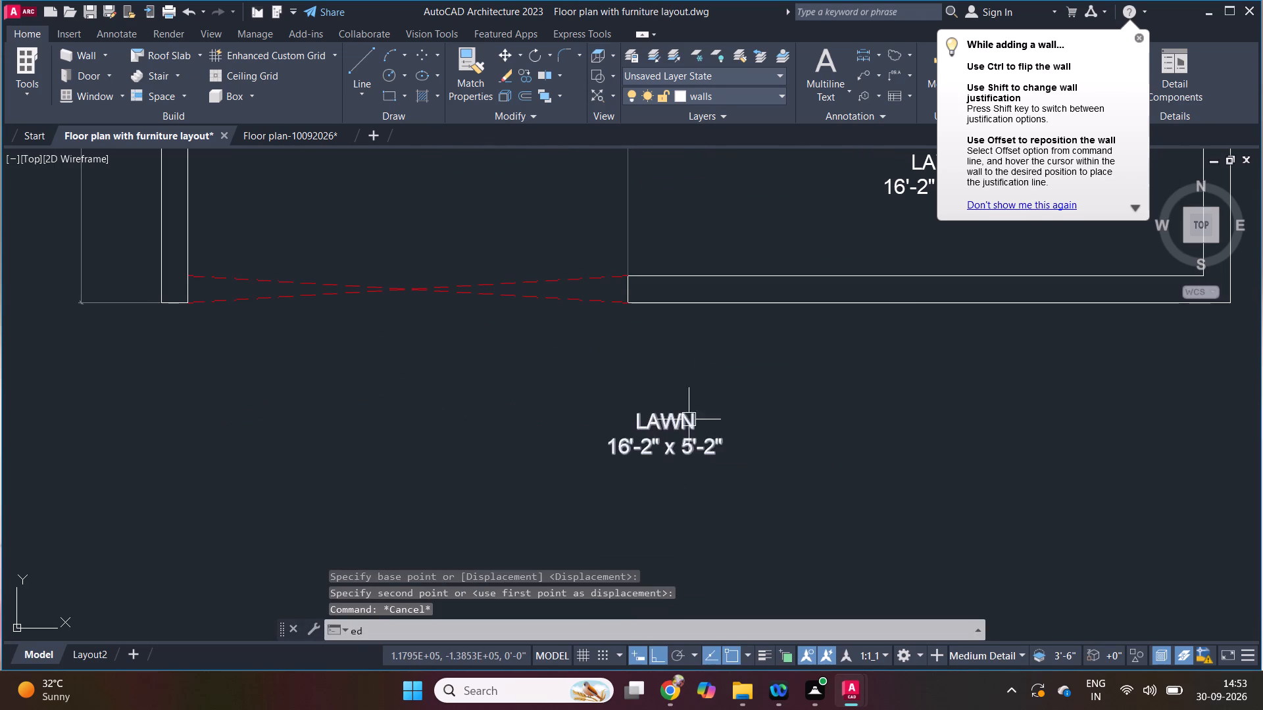
{"action": "left_click", "coordinate": [691, 410]}
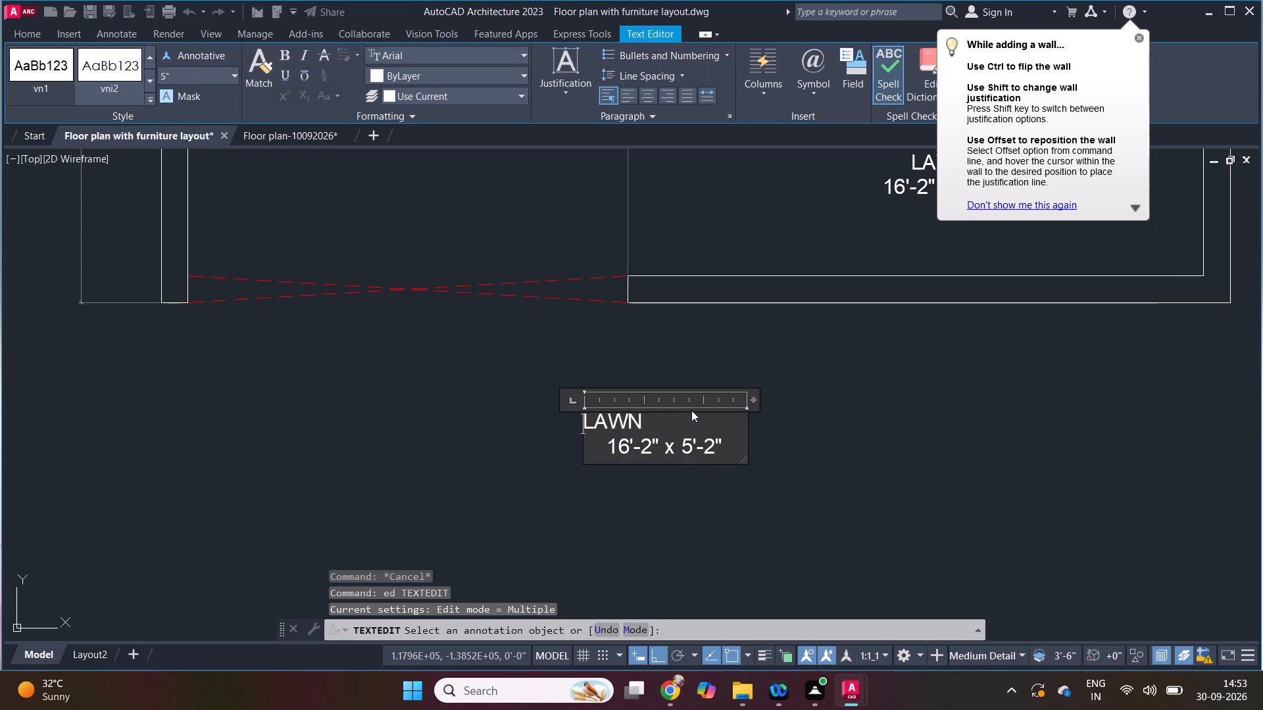
{"action": "key", "text": "ctrl+a"}
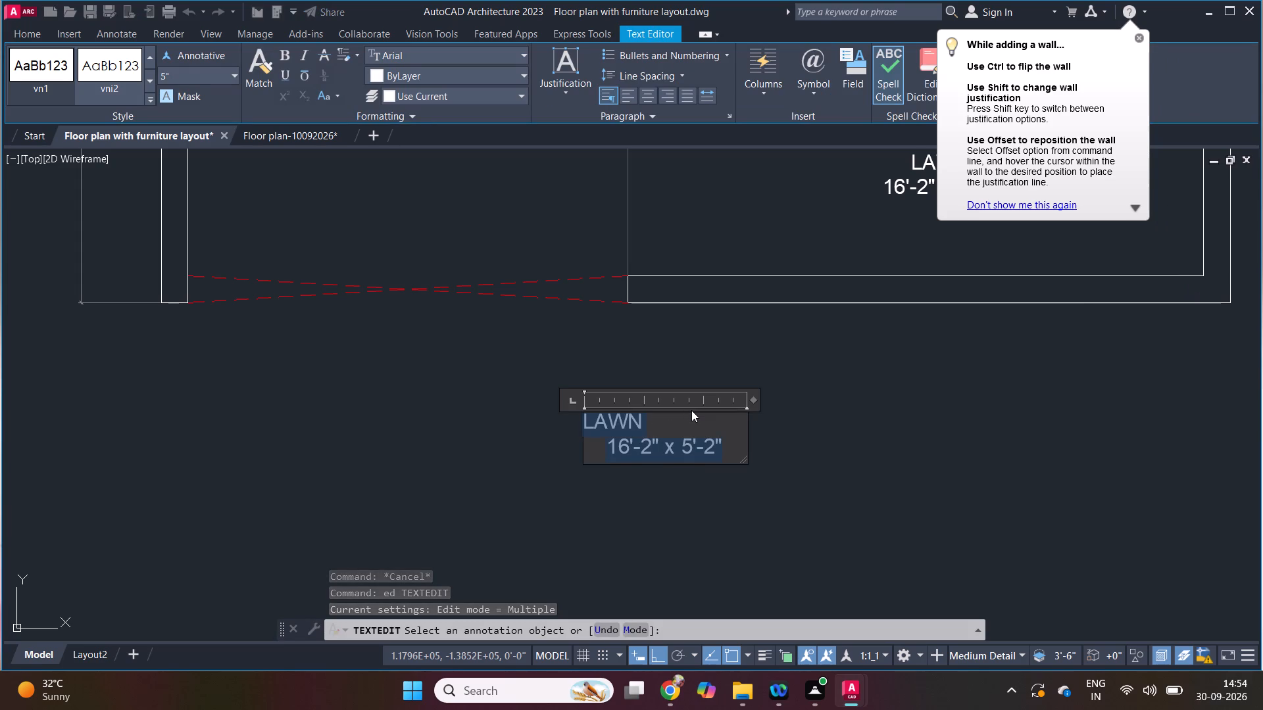
{"action": "key", "text": "g"}
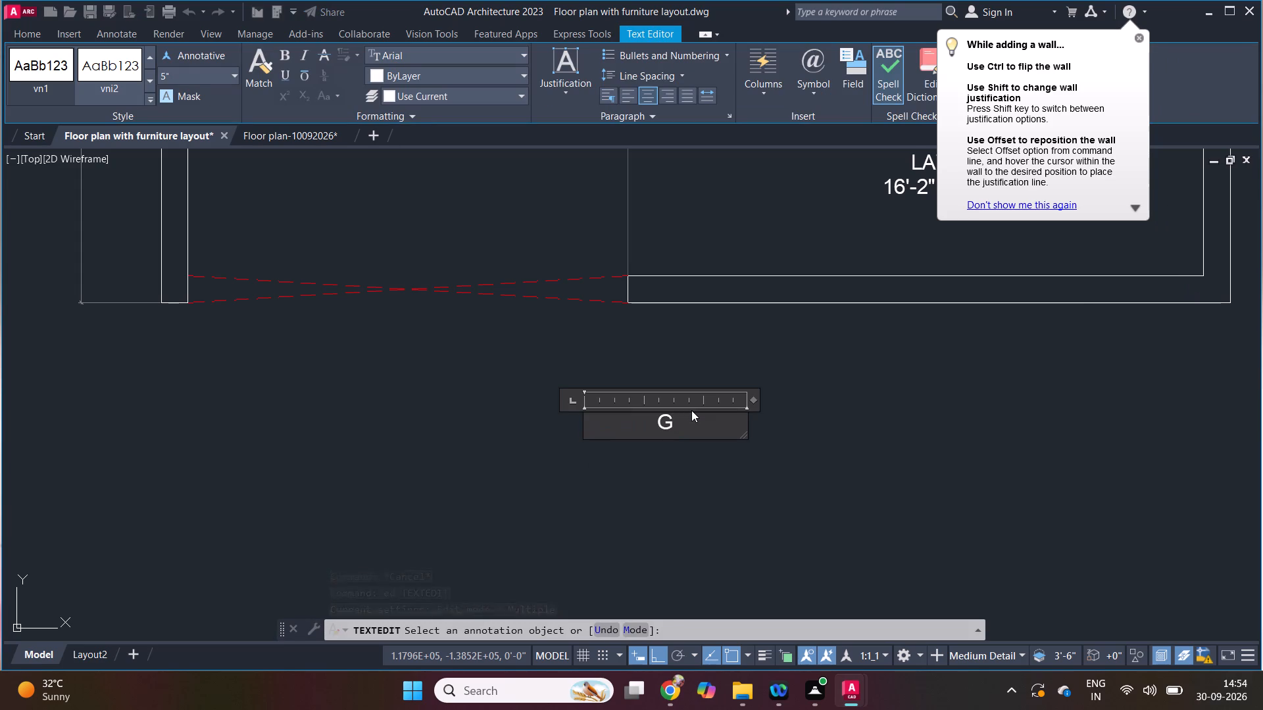
{"action": "key", "text": "r"}
{"action": "key", "text": "o"}
{"action": "key", "text": "u"}
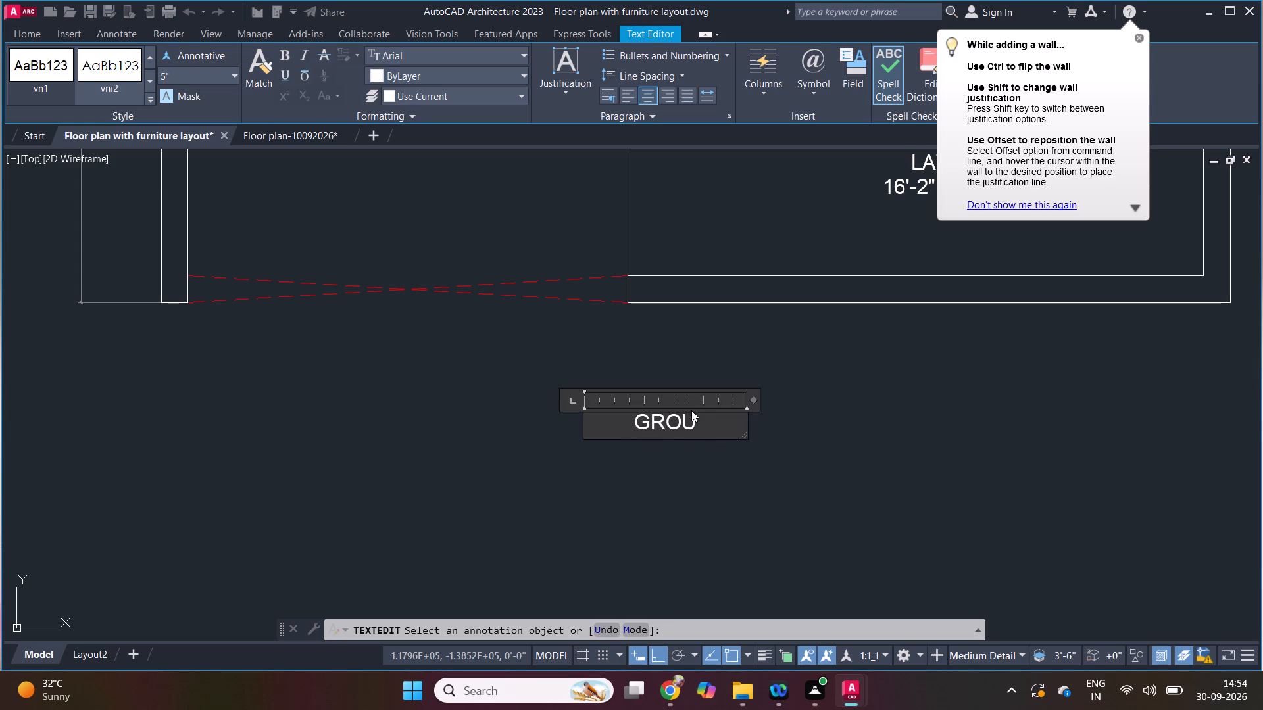
{"action": "type", "text": "ND"}
{"action": "key", "text": "space"}
{"action": "type", "text": "FL"}
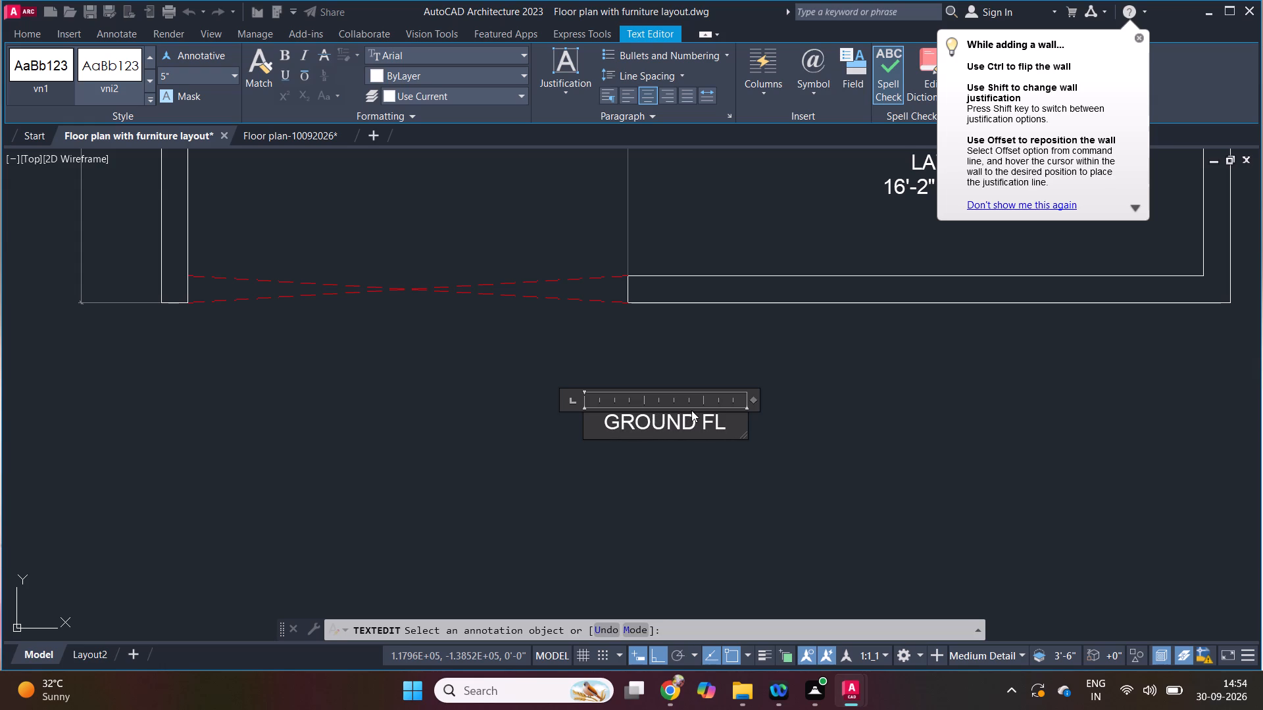
{"action": "key", "text": "o"}
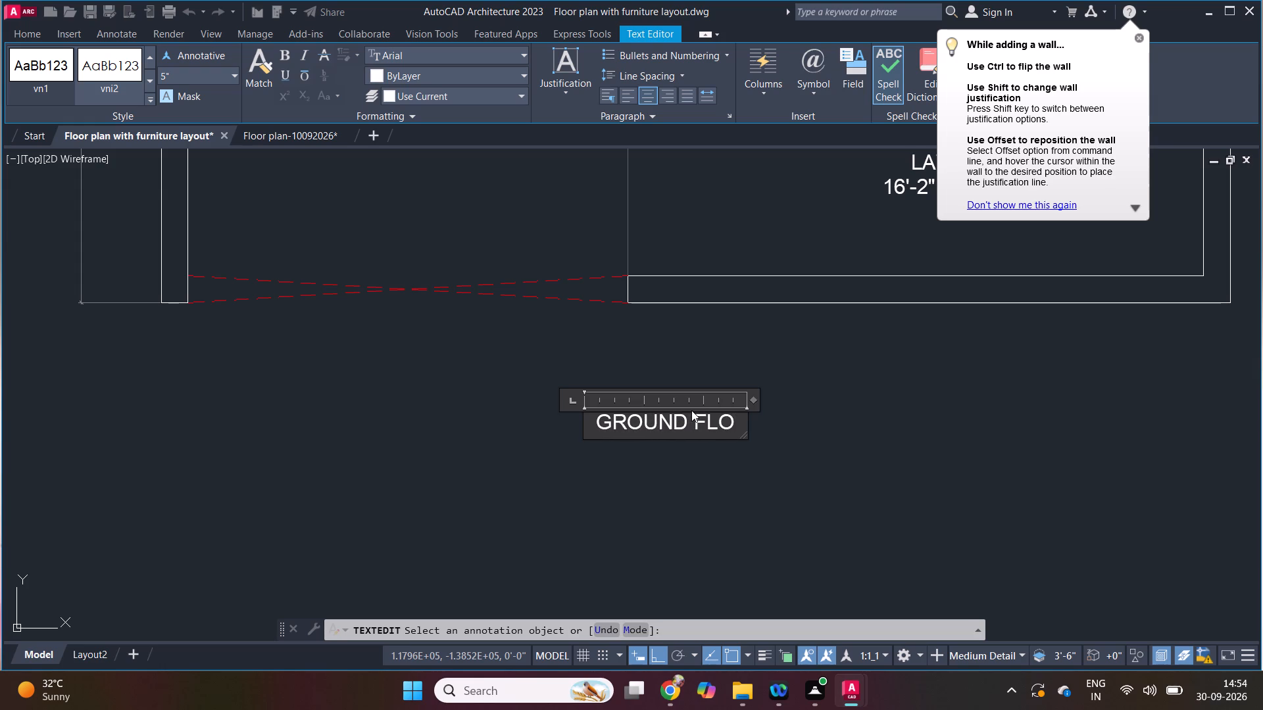
{"action": "type", "text": "OR PL"}
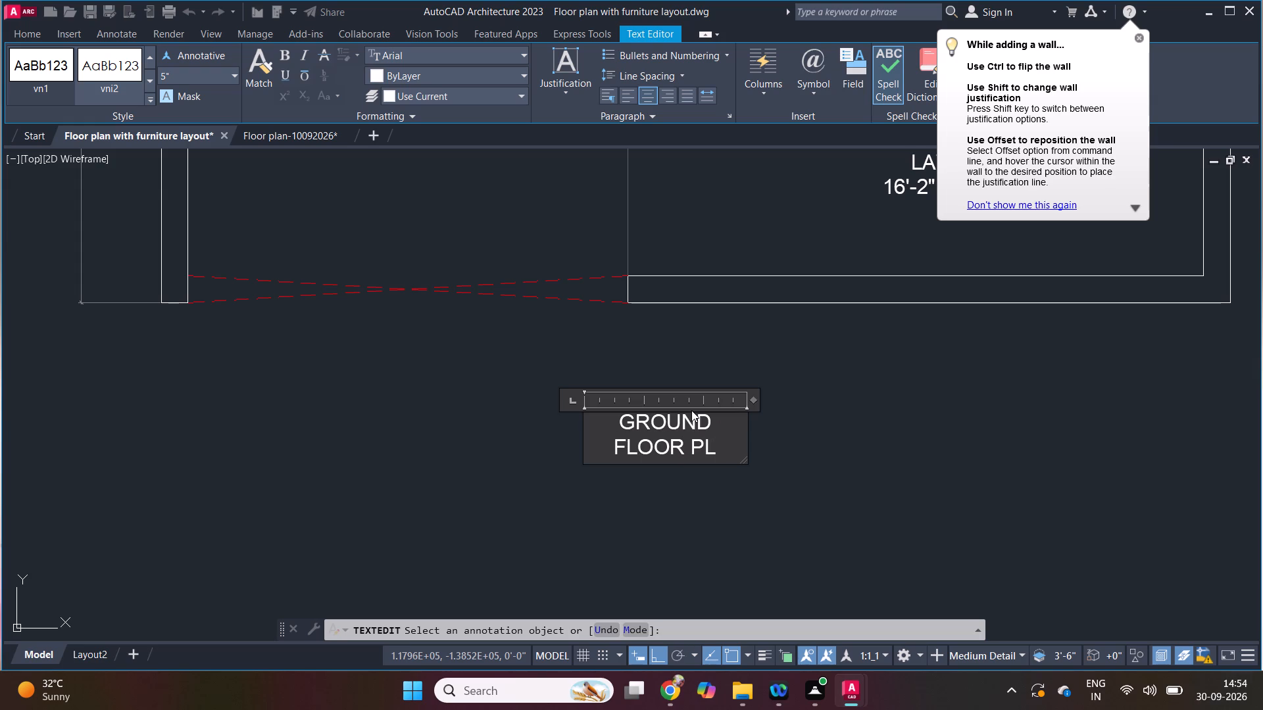
{"action": "type", "text": "AN"}
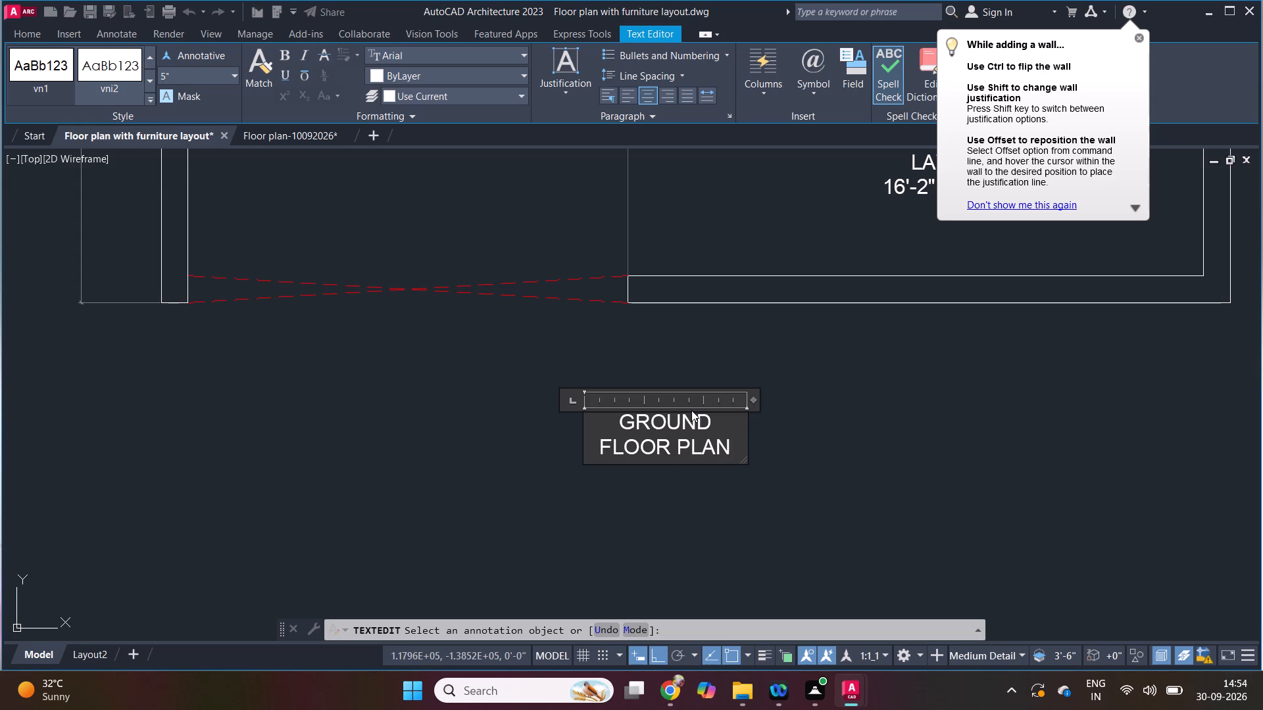
Format the whole GROUND FLOOR PLAN title as bold and underlined with a text height of 8".
{"action": "key", "text": "ctrl+a"}
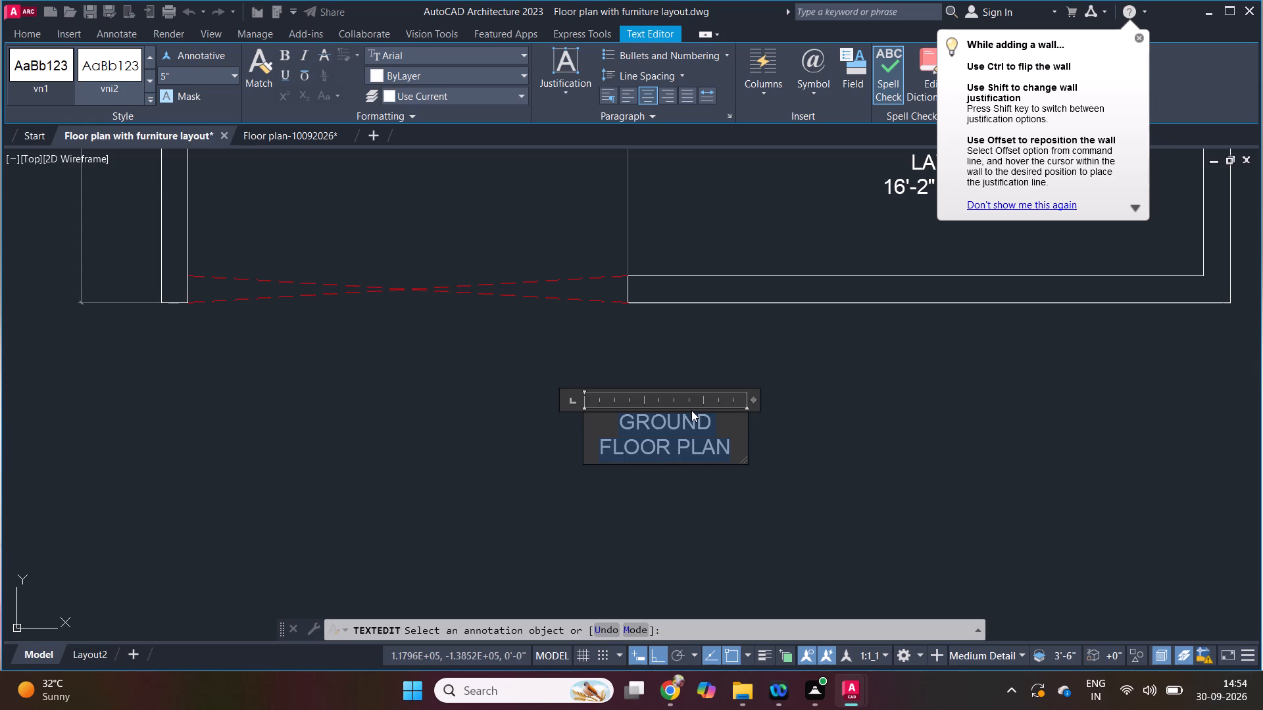
{"action": "left_click", "coordinate": [288, 57]}
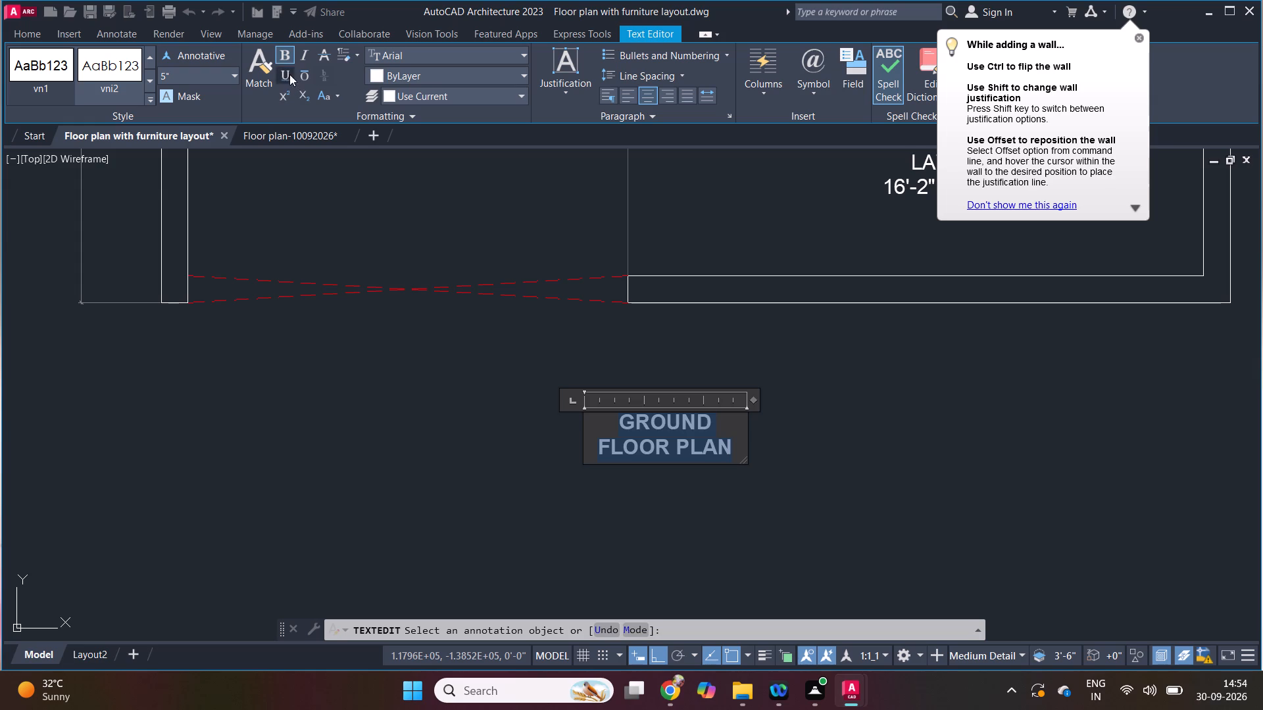
{"action": "left_click", "coordinate": [289, 74]}
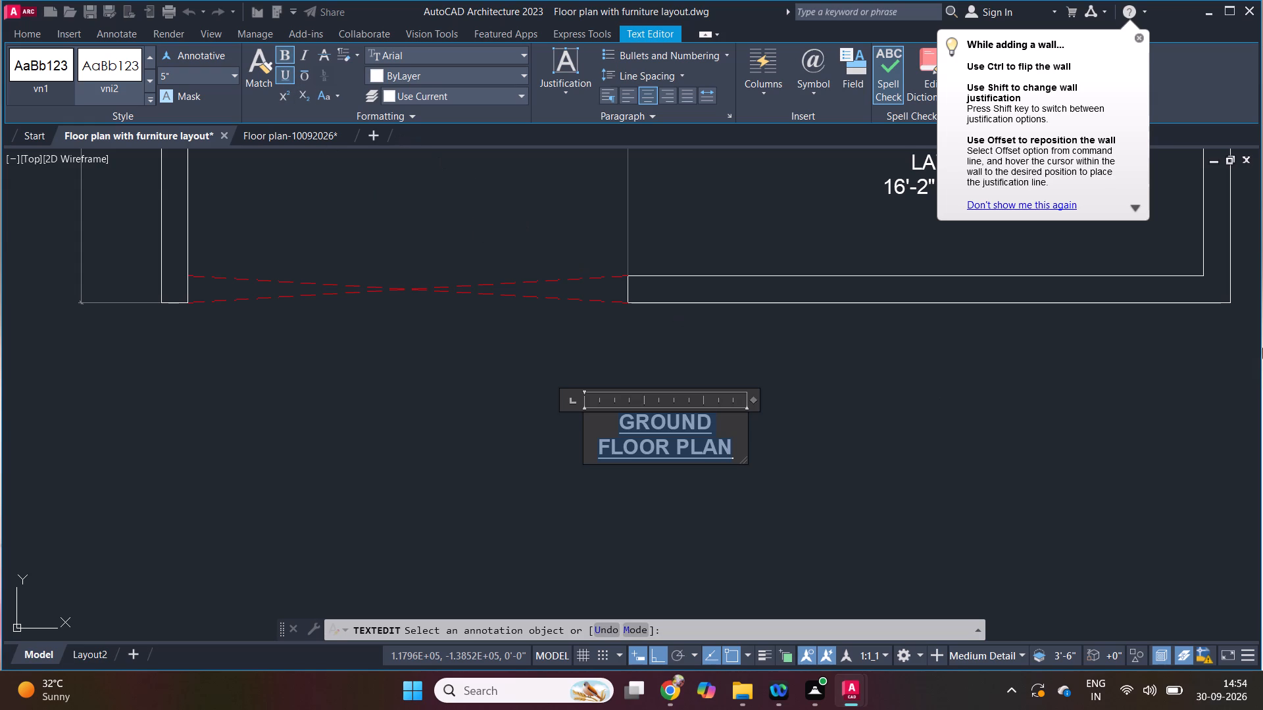
{"action": "left_click", "coordinate": [199, 75]}
{"action": "key", "text": "8"}
{"action": "key", "text": "Return"}
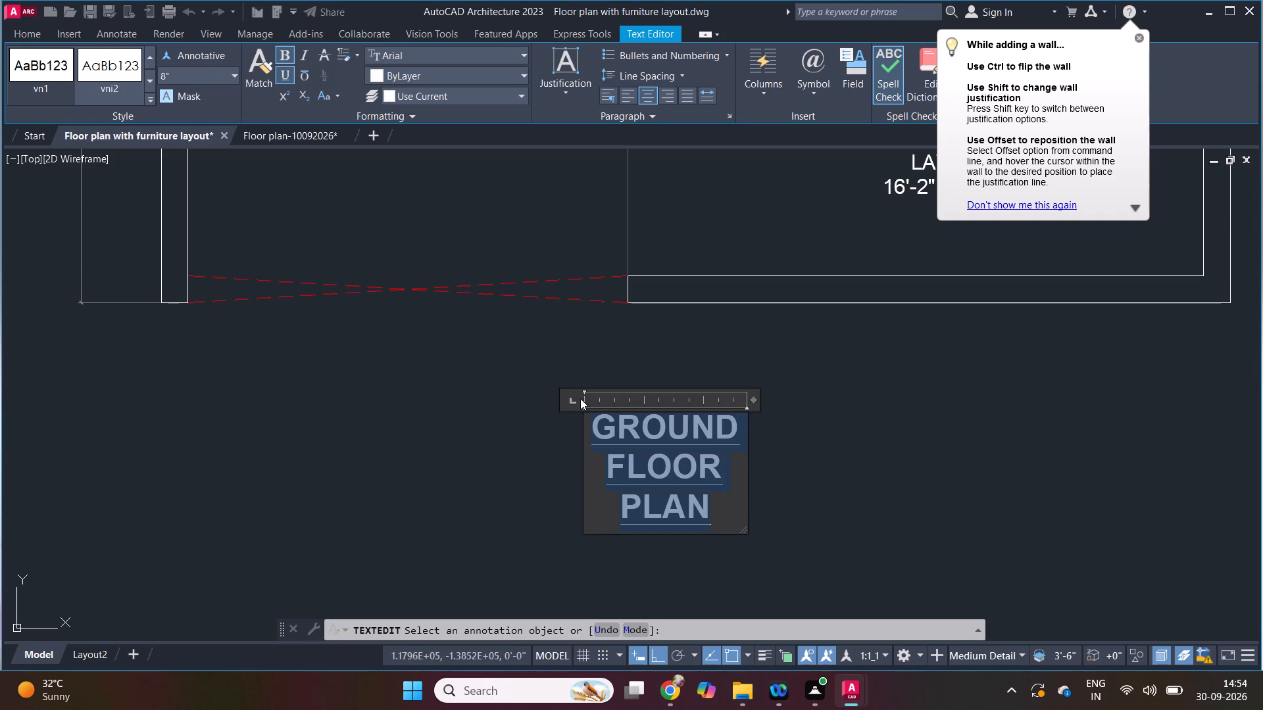
Widen the title's text frame so GROUND FLOOR PLAN fits on a single line, and finish the text edit.
{"action": "left_click_drag", "start_coordinate": [755, 403], "coordinate": [787, 405]}
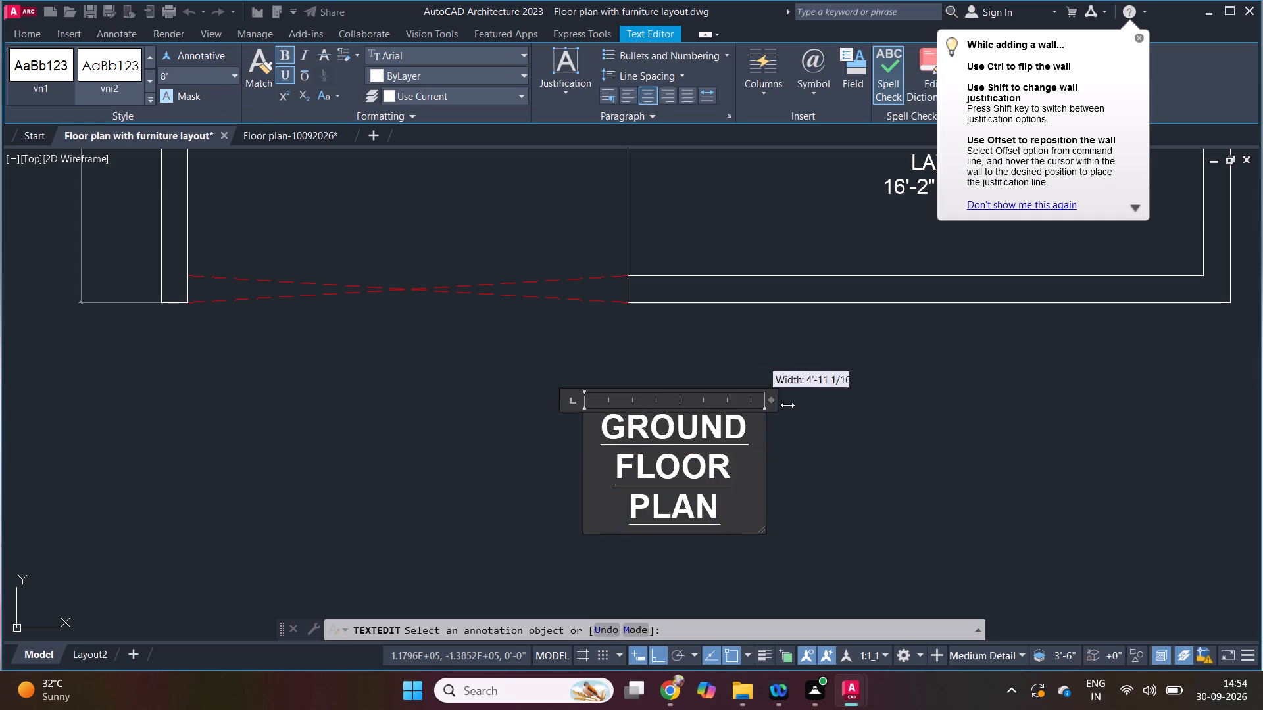
{"action": "left_click_drag", "start_coordinate": [787, 405], "coordinate": [1026, 418]}
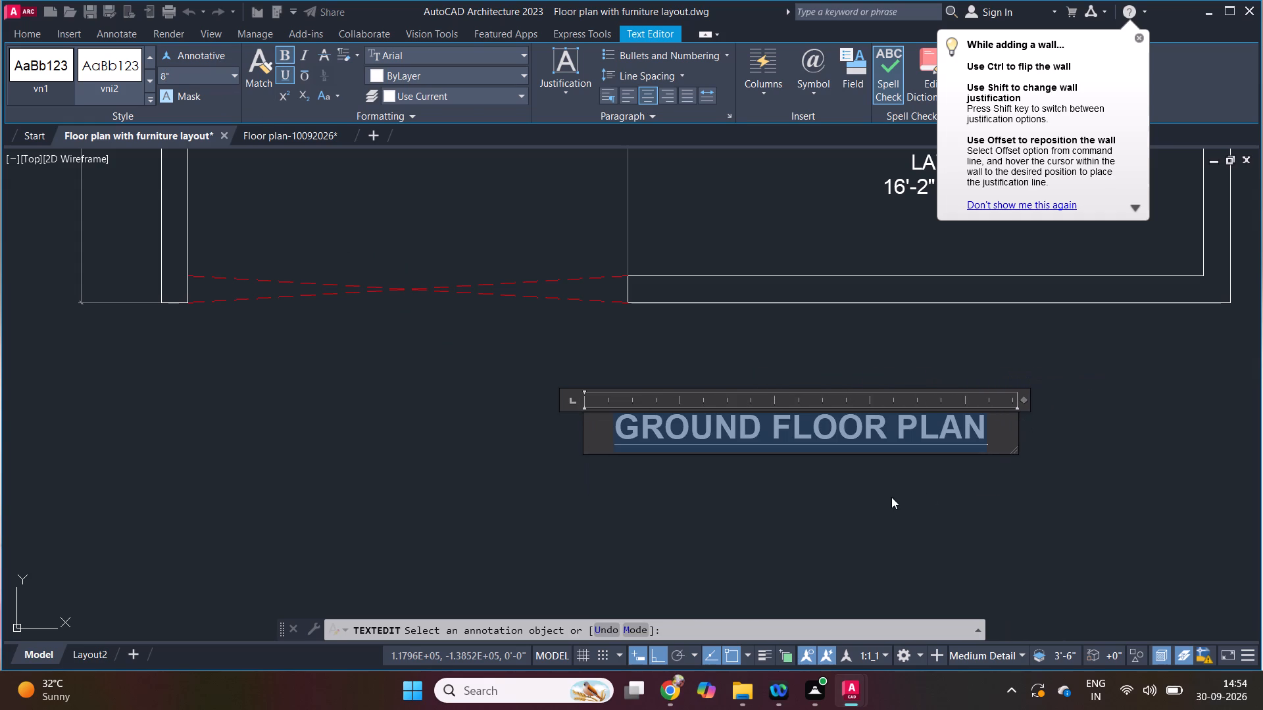
{"action": "left_click", "coordinate": [887, 497]}
{"action": "scroll", "coordinate": [720, 409], "scroll_direction": "down", "scroll_amount": 3}
{"action": "scroll", "coordinate": [670, 458], "scroll_direction": "up", "scroll_amount": 2}
{"action": "key", "text": "Escape"}
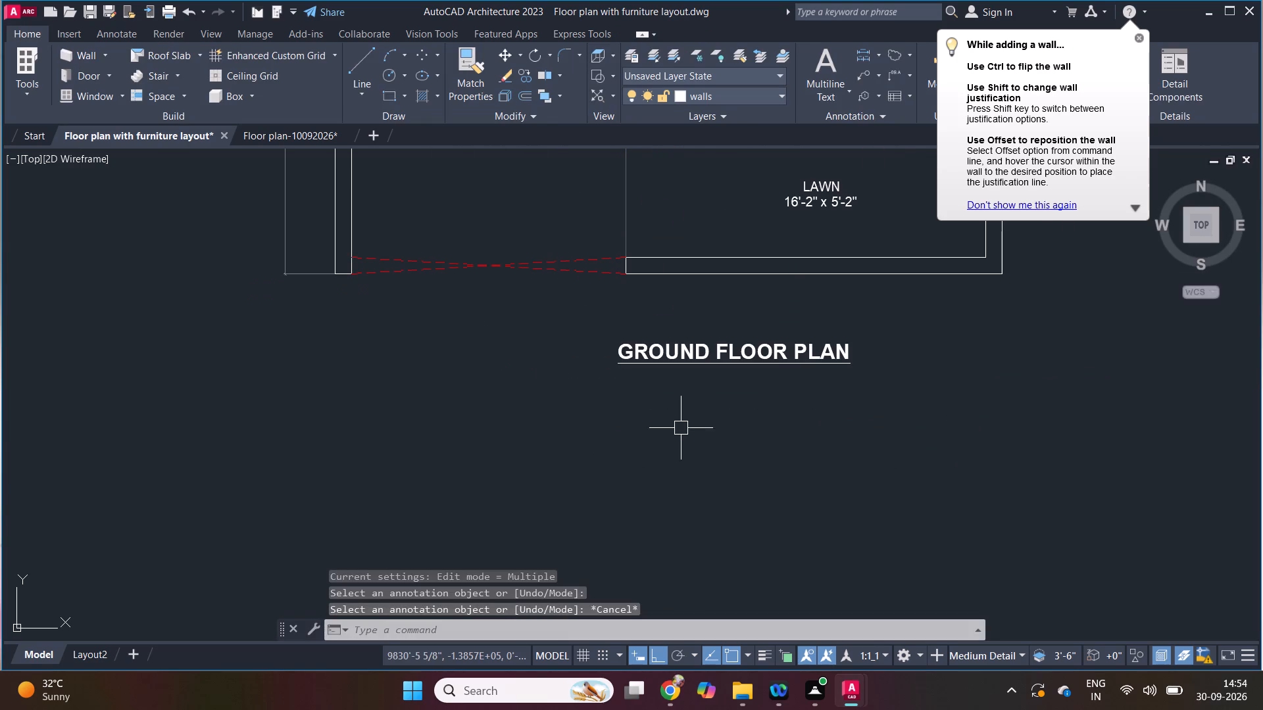
Move the GROUND FLOOR PLAN title horizontally towards the parking side to centre it below the plan.
{"action": "key", "text": "m"}
{"action": "key", "text": "space"}
{"action": "left_click", "coordinate": [730, 357]}
{"action": "key", "text": "space"}
{"action": "left_click_drag", "start_coordinate": [720, 404], "coordinate": [701, 405]}
{"action": "left_click", "coordinate": [657, 408]}
{"action": "key", "text": "Escape"}
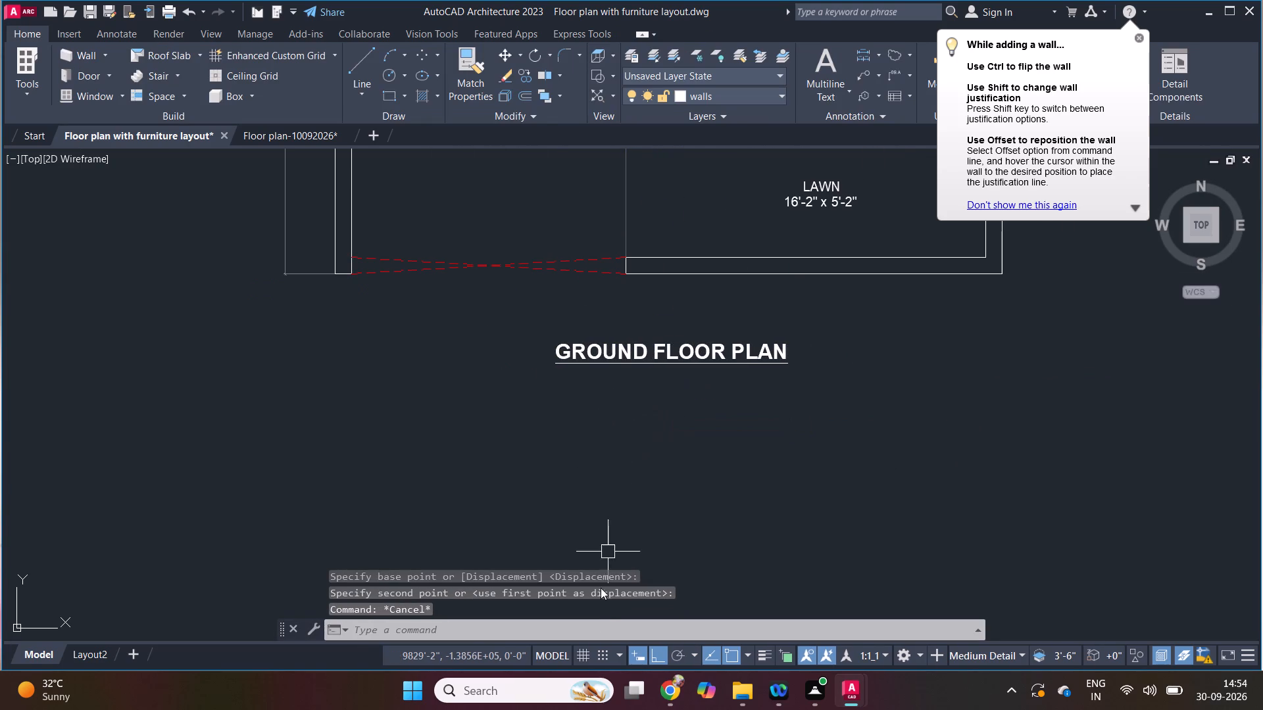
Check the lawn in the reference plan and hatch the enclosed lawn area with the current pattern settings.
{"action": "left_click", "coordinate": [670, 693]}
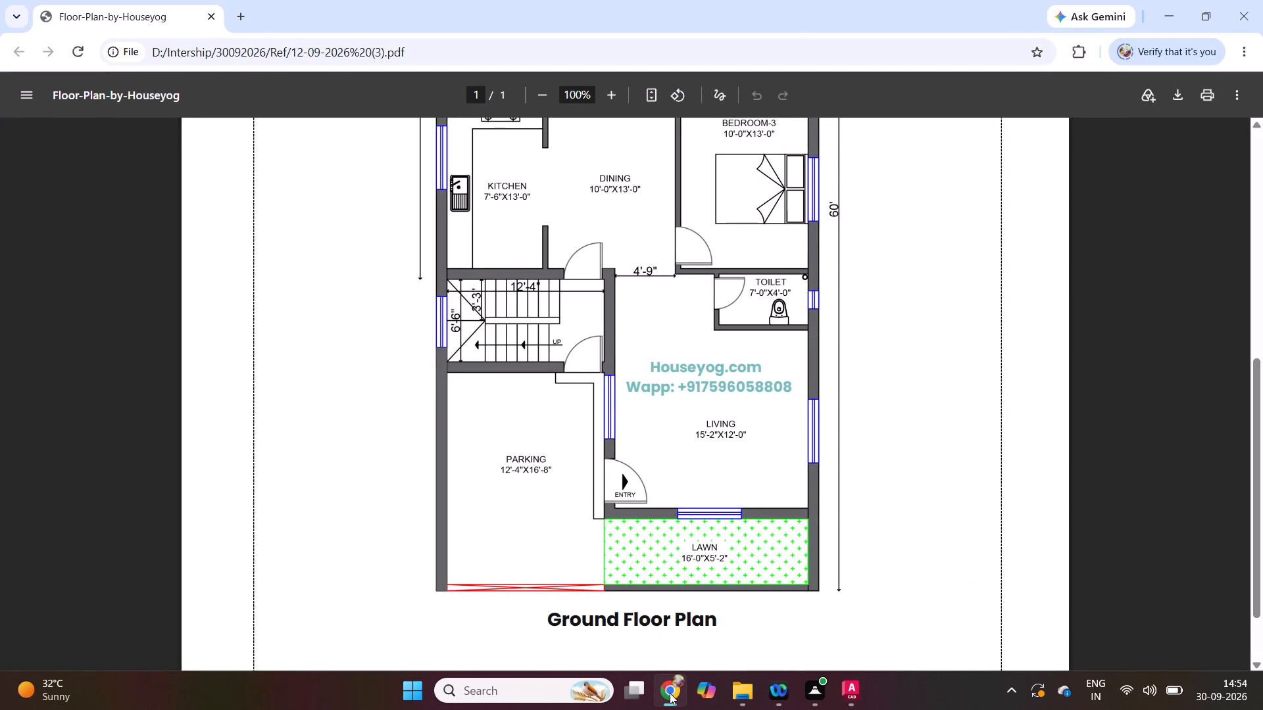
{"action": "left_click", "coordinate": [670, 693]}
{"action": "key", "text": "Escape"}
{"action": "key", "text": "Escape"}
{"action": "scroll", "coordinate": [670, 450], "scroll_direction": "down", "scroll_amount": 1}
{"action": "scroll", "coordinate": [829, 252], "scroll_direction": "up", "scroll_amount": 2}
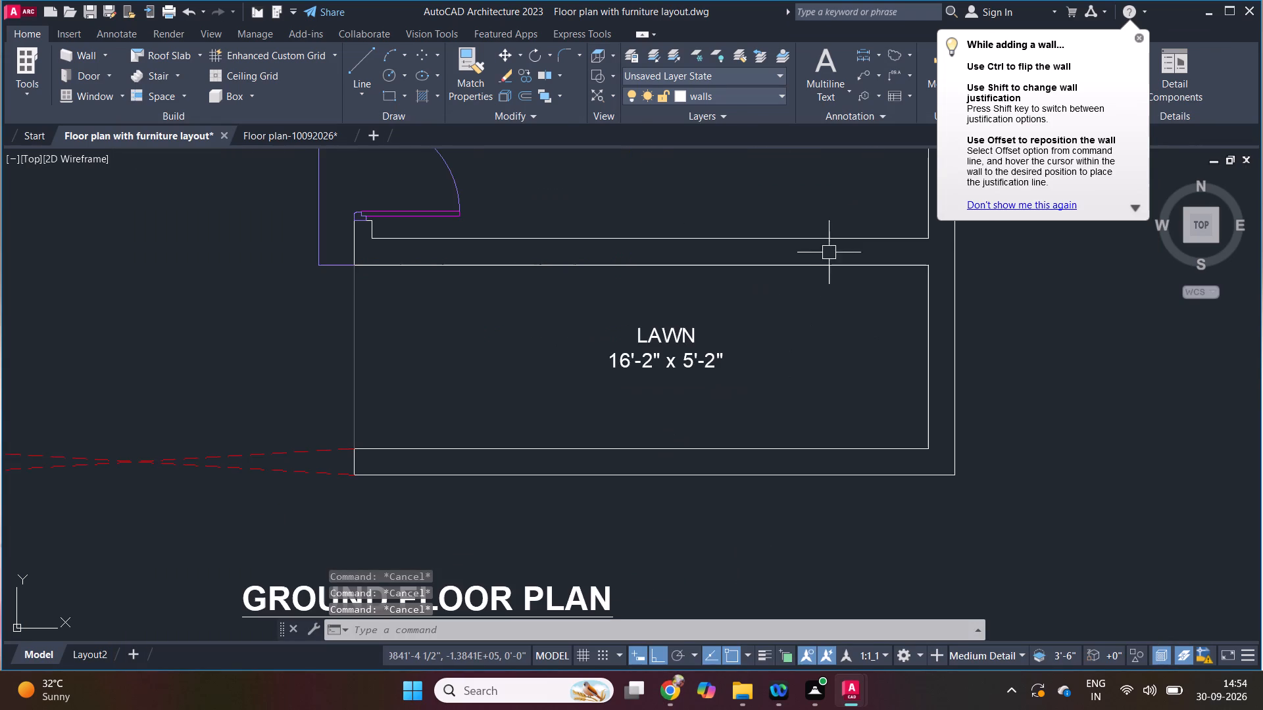
{"action": "key", "text": "h"}
{"action": "key", "text": "space"}
{"action": "left_click", "coordinate": [797, 359]}
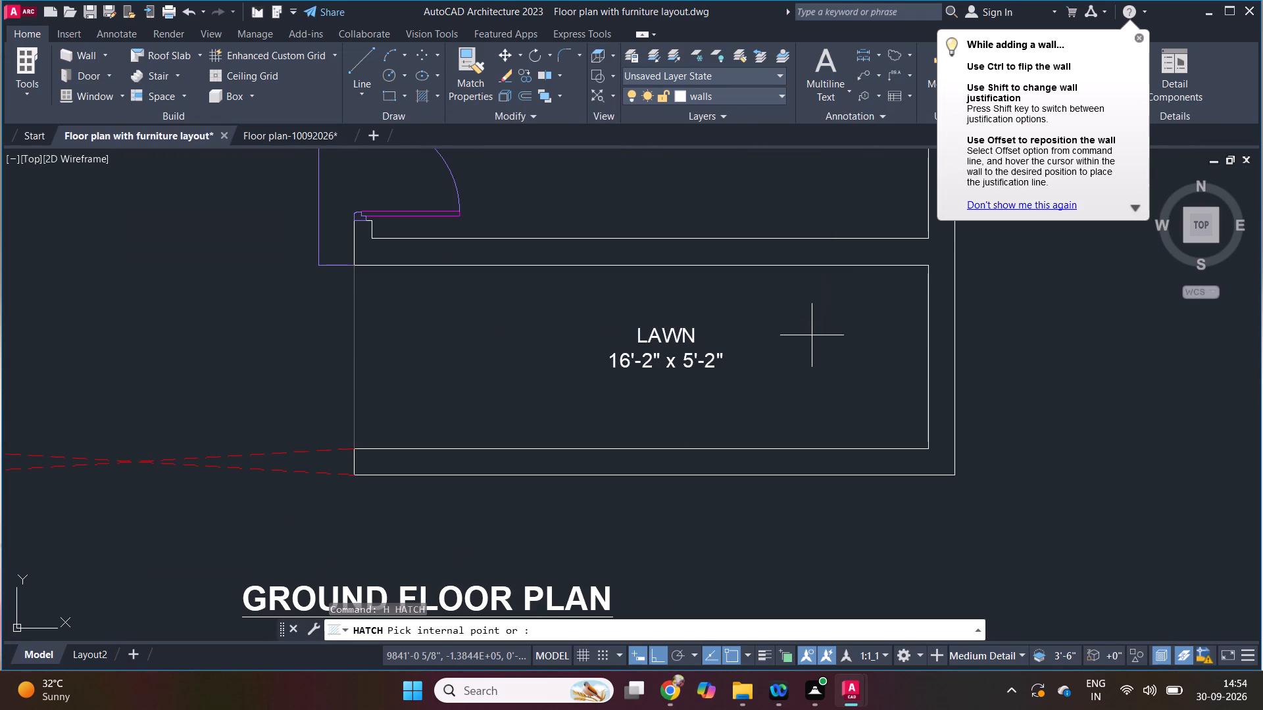
{"action": "key", "text": "space"}
Move the LAWN label slightly down inside its gap in the hatch.
{"action": "scroll", "coordinate": [701, 350], "scroll_direction": "up", "scroll_amount": 1}
{"action": "key", "text": "m"}
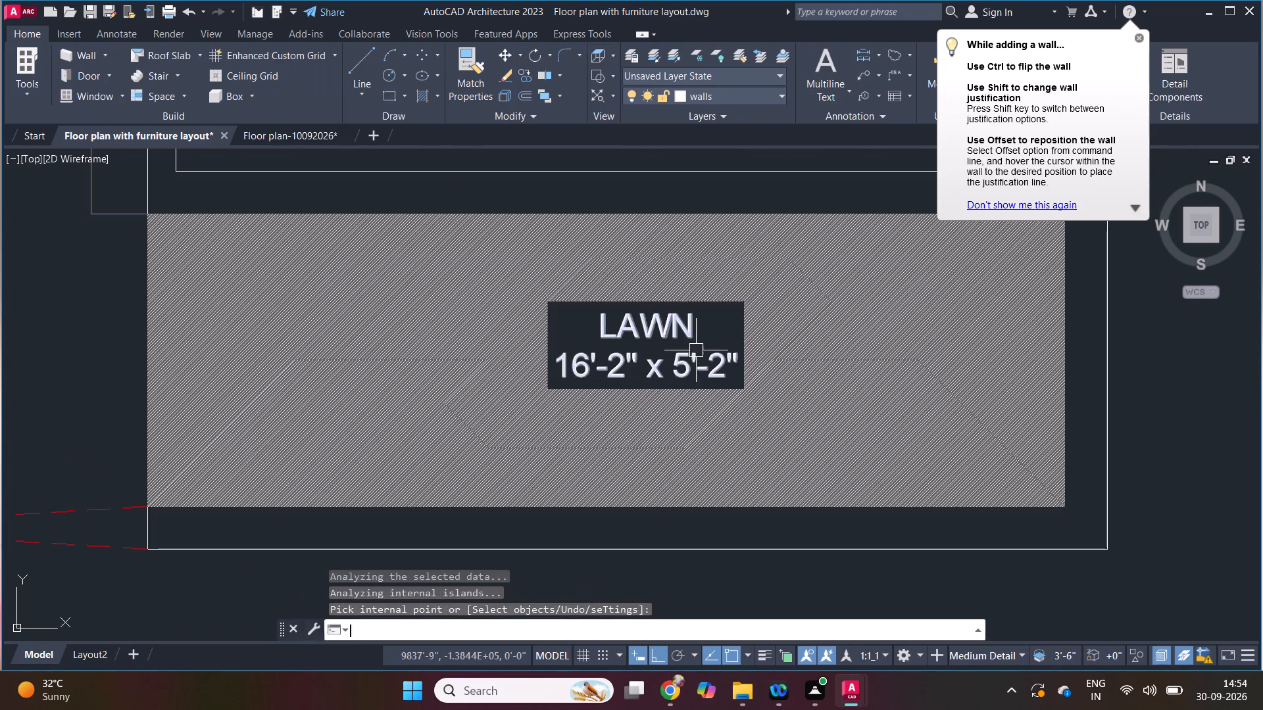
{"action": "key", "text": "space"}
{"action": "left_click", "coordinate": [687, 352]}
{"action": "key", "text": "space"}
{"action": "left_click", "coordinate": [816, 367]}
{"action": "left_click", "coordinate": [816, 374]}
{"action": "key", "text": "Escape"}
Edit the lawn hatch to remove the inner boundary around the LAWN label.
{"action": "type", "text": "HE"}
{"action": "key", "text": "space"}
{"action": "left_click", "coordinate": [798, 370]}
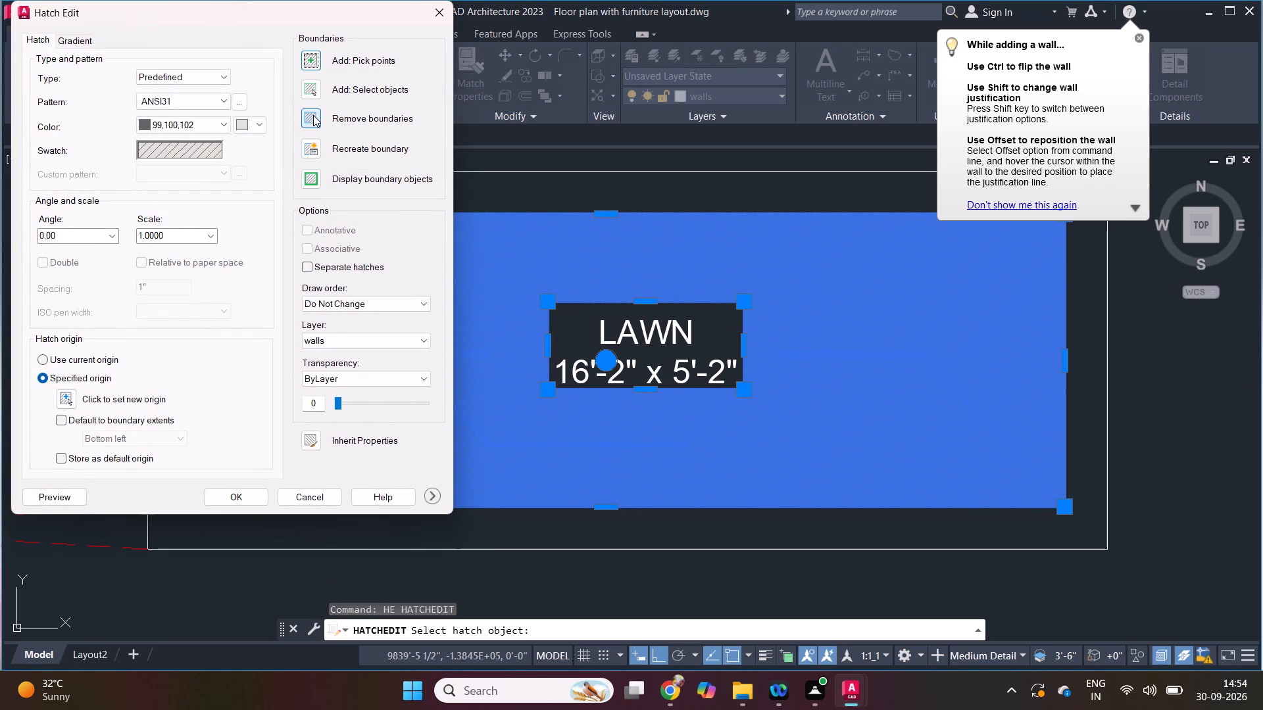
{"action": "left_click", "coordinate": [313, 115]}
{"action": "left_click", "coordinate": [587, 301]}
{"action": "key", "text": "space"}
{"action": "key", "text": "space"}
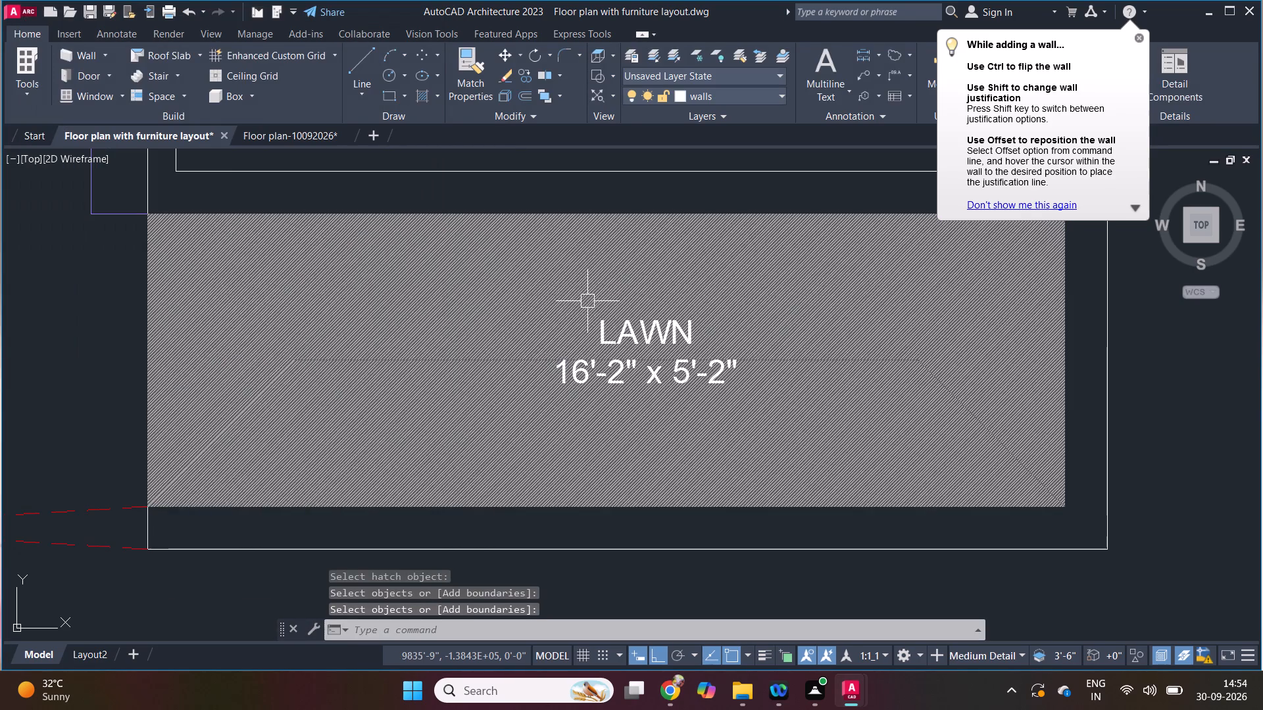
{"action": "key", "text": "Escape"}
Change the lawn hatch's pattern to the predefined GRASS pattern.
{"action": "type", "text": "he"}
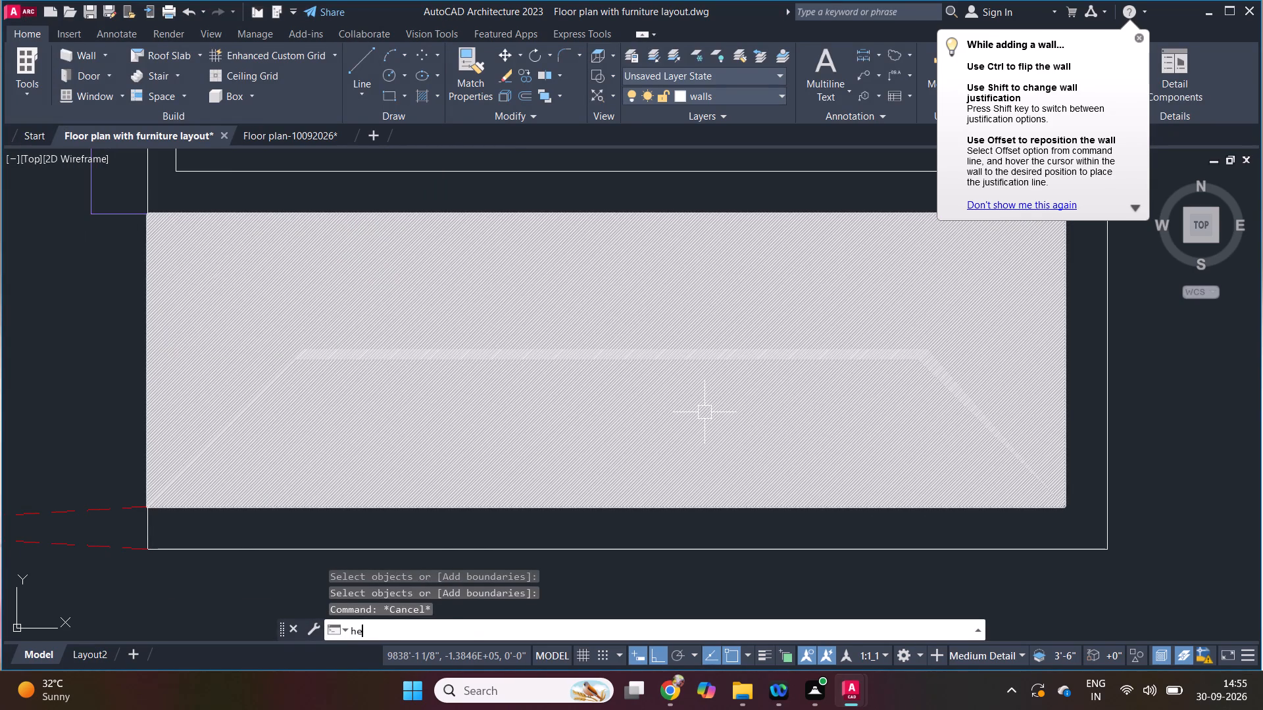
{"action": "key", "text": "space"}
{"action": "left_click", "coordinate": [705, 412]}
{"action": "left_click", "coordinate": [433, 316]}
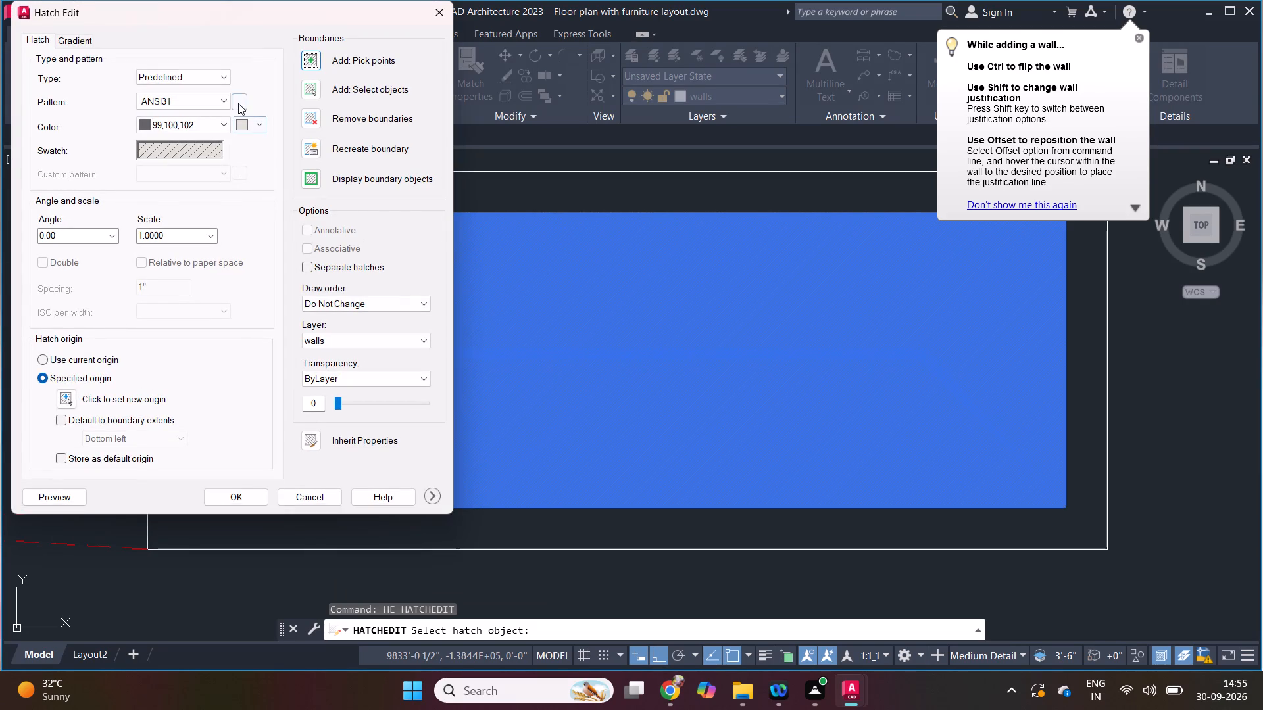
{"action": "left_click", "coordinate": [238, 103]}
{"action": "left_click", "coordinate": [187, 120]}
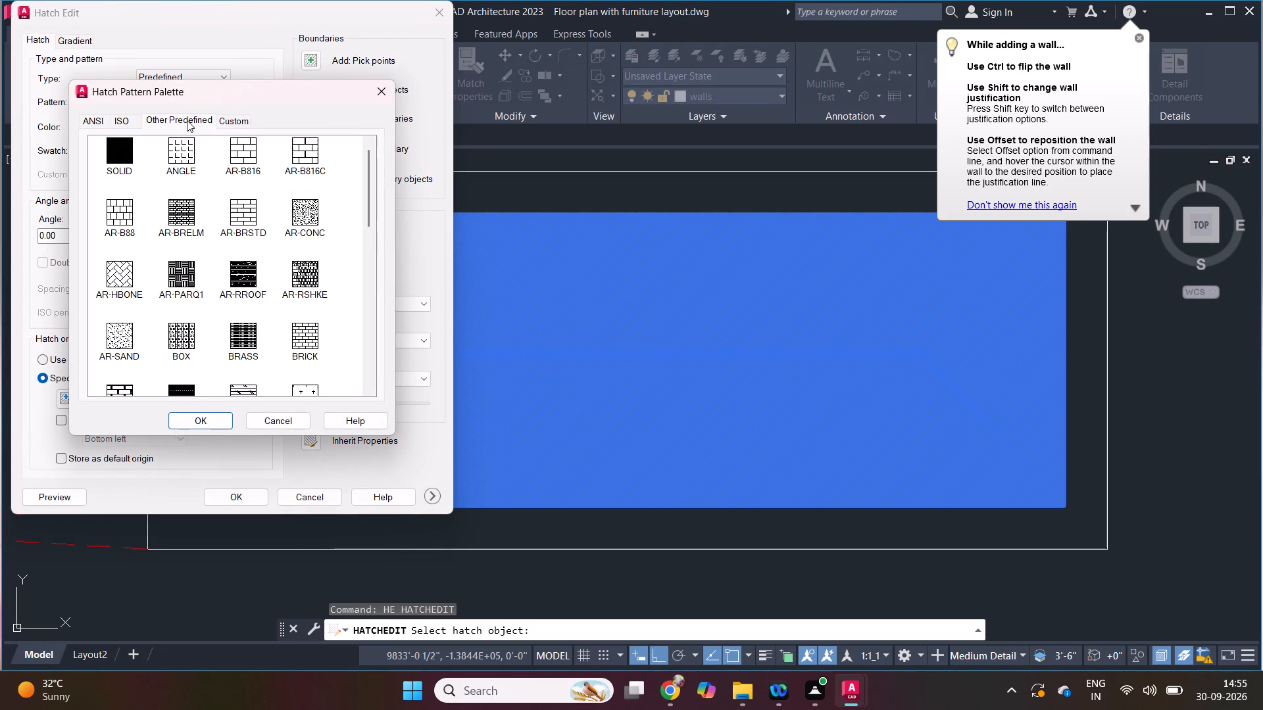
{"action": "left_click", "coordinate": [297, 227]}
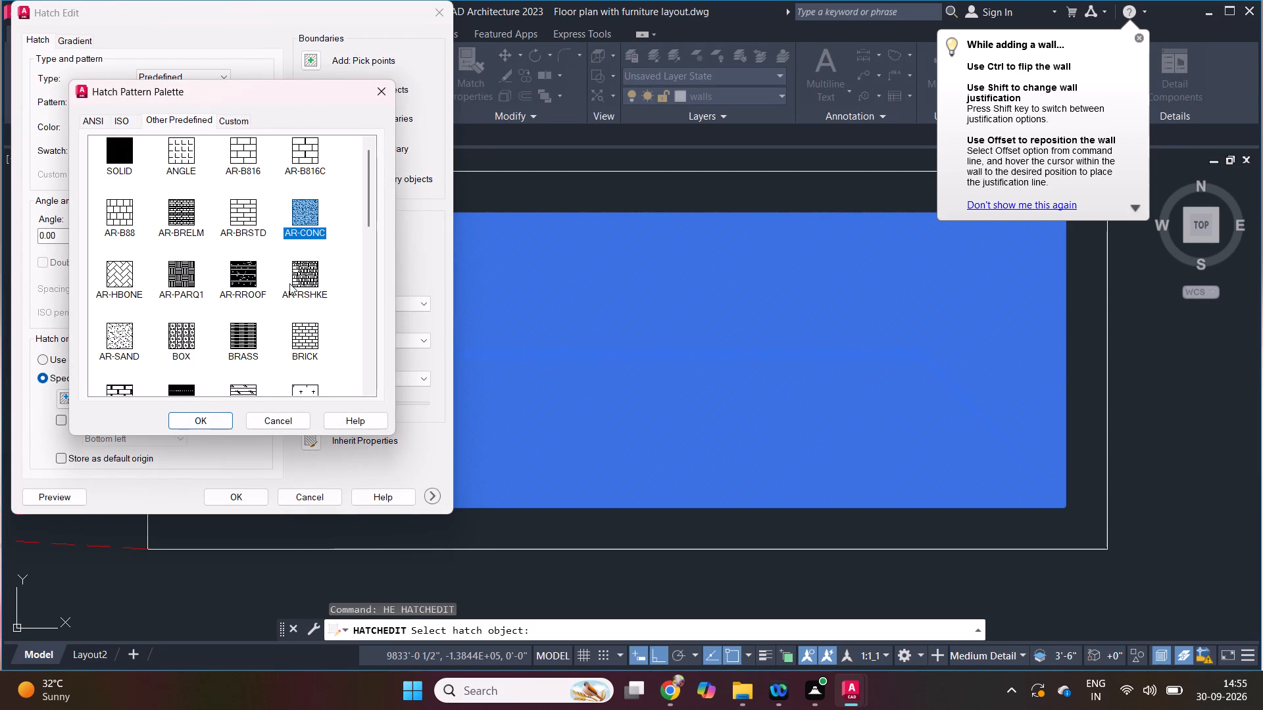
{"action": "scroll", "coordinate": [274, 291], "scroll_direction": "down", "scroll_amount": 1}
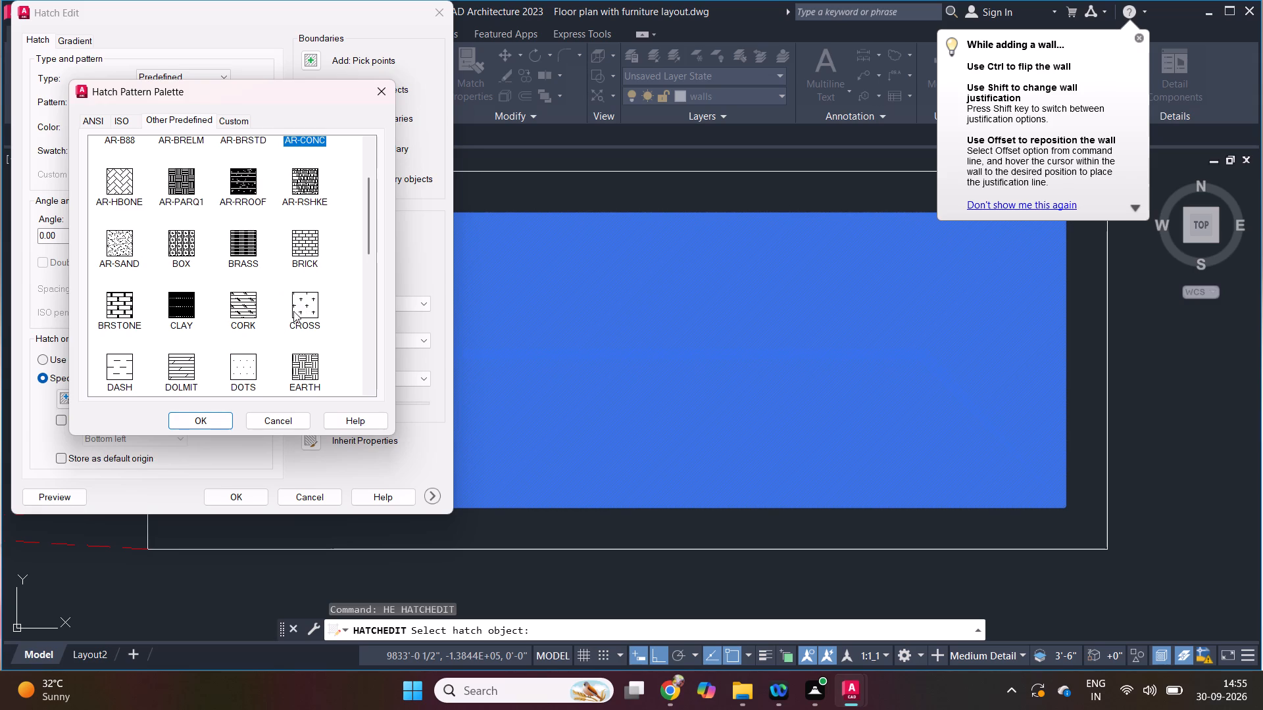
{"action": "scroll", "coordinate": [291, 315], "scroll_direction": "down", "scroll_amount": 1}
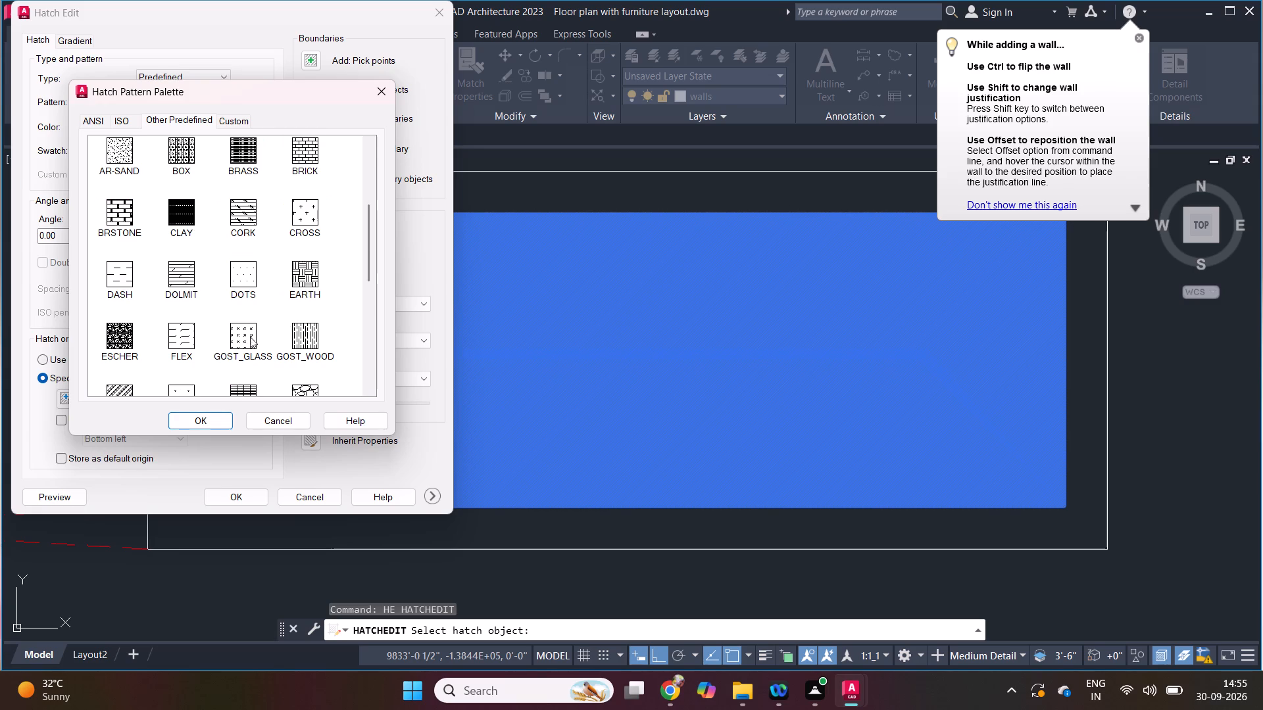
{"action": "left_click", "coordinate": [249, 330]}
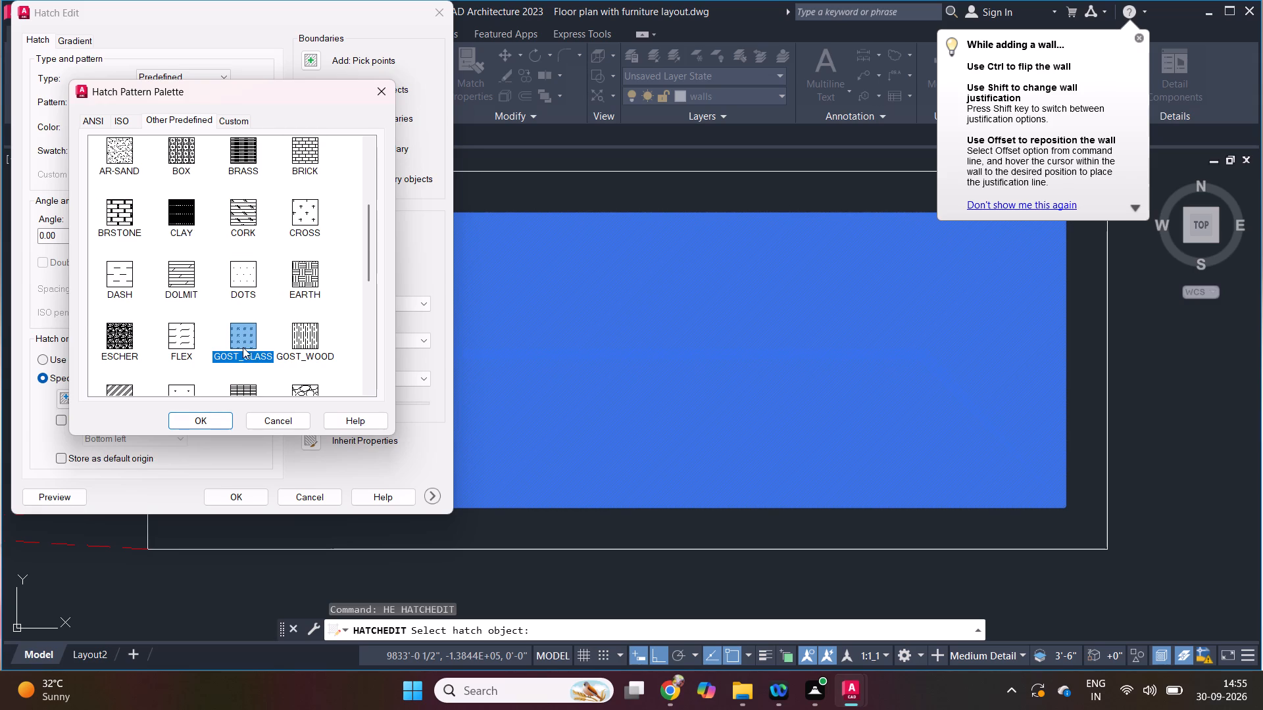
{"action": "scroll", "coordinate": [226, 364], "scroll_direction": "down", "scroll_amount": 1}
{"action": "left_click", "coordinate": [178, 308]}
{"action": "left_click", "coordinate": [199, 419]}
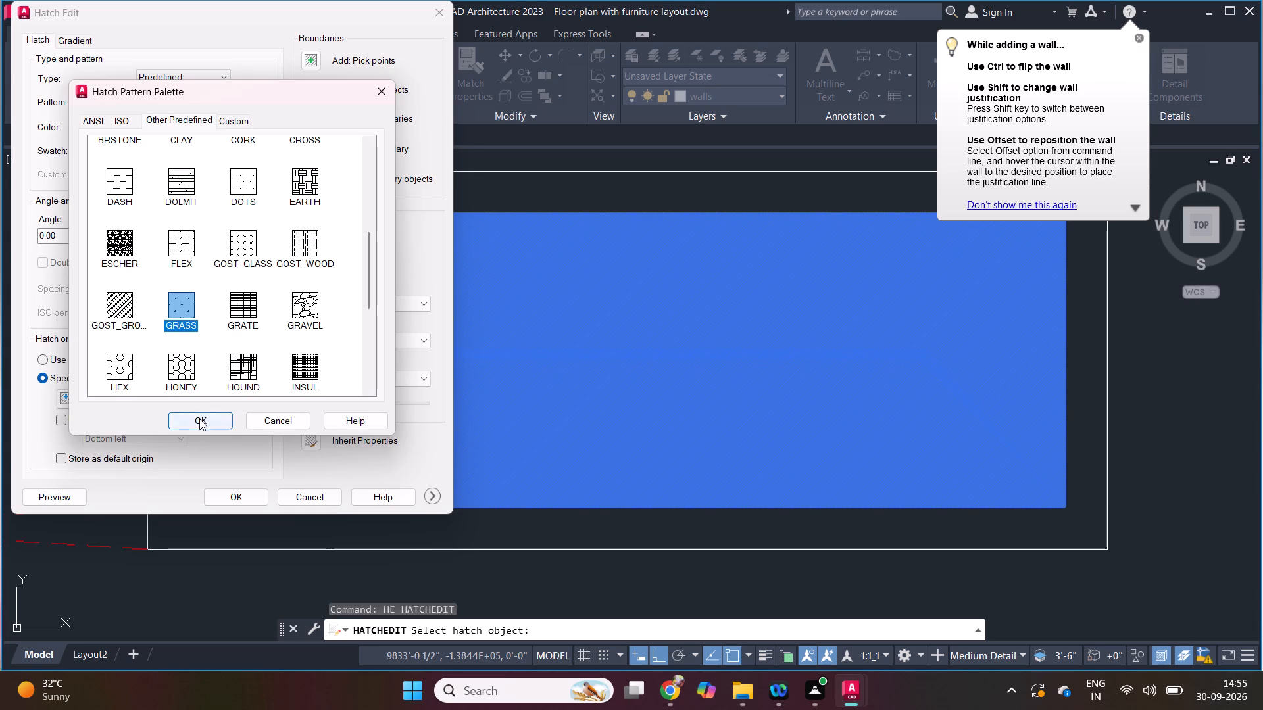
{"action": "left_click", "coordinate": [232, 494]}
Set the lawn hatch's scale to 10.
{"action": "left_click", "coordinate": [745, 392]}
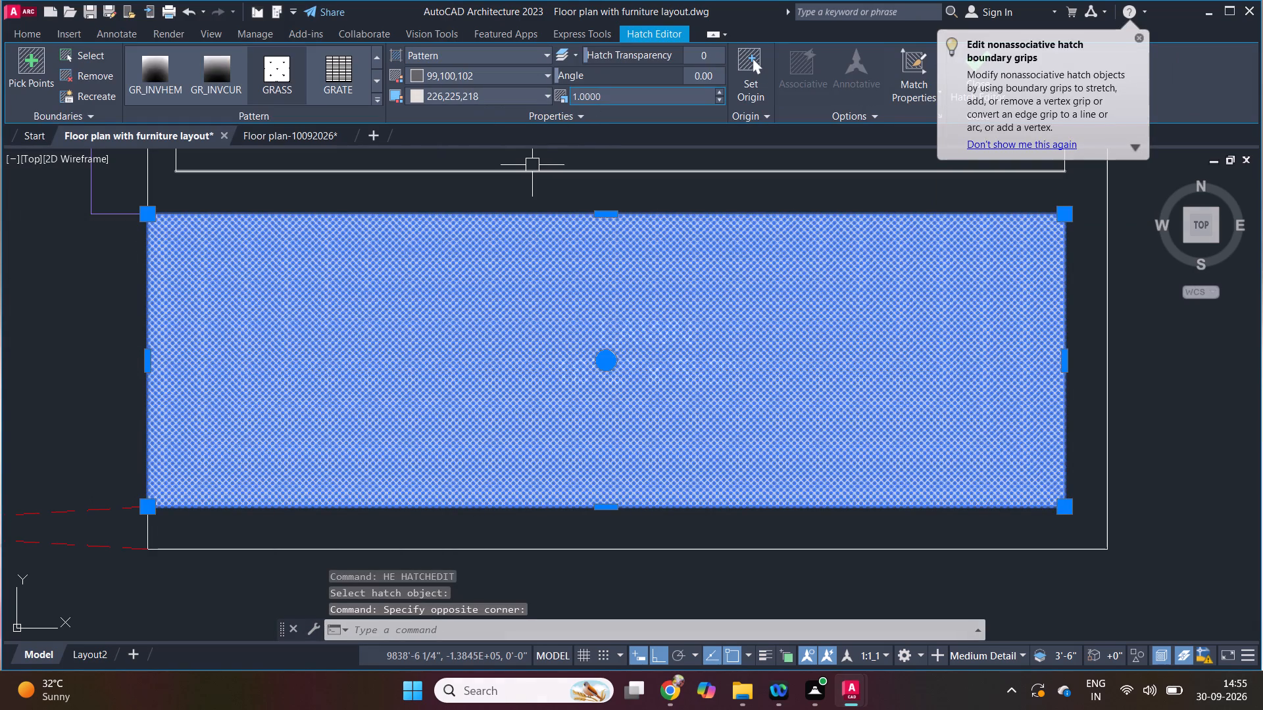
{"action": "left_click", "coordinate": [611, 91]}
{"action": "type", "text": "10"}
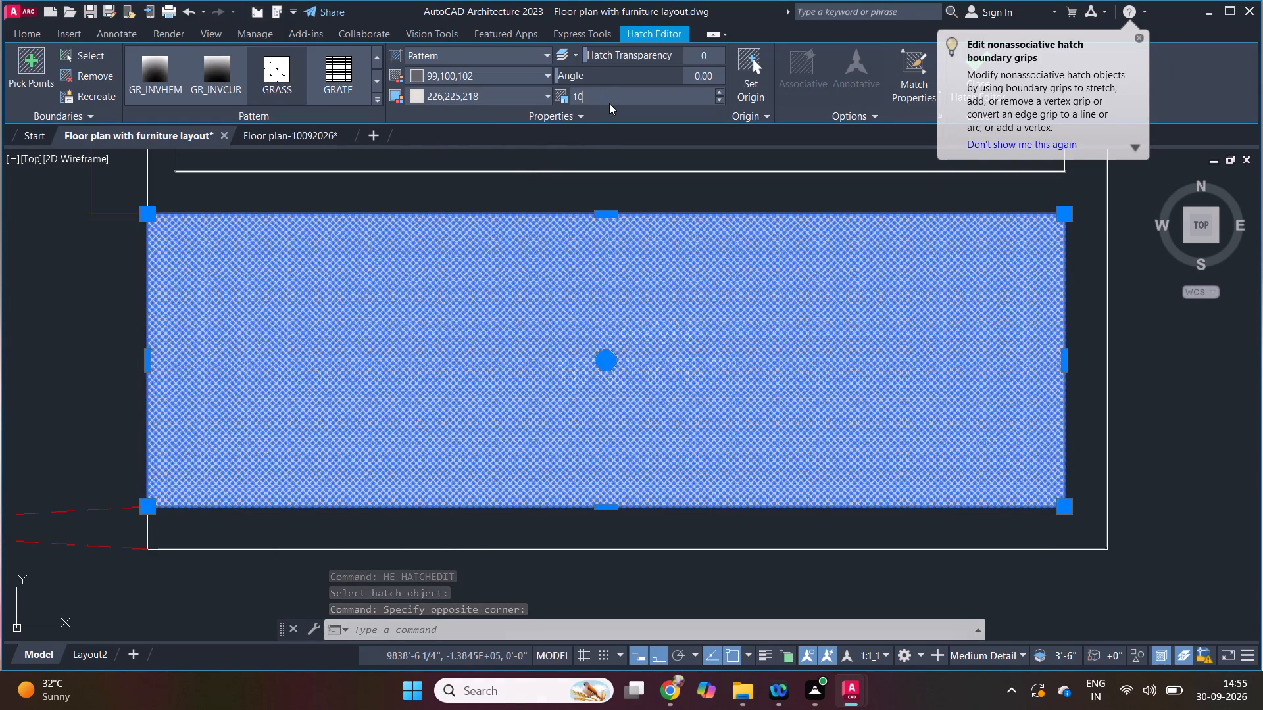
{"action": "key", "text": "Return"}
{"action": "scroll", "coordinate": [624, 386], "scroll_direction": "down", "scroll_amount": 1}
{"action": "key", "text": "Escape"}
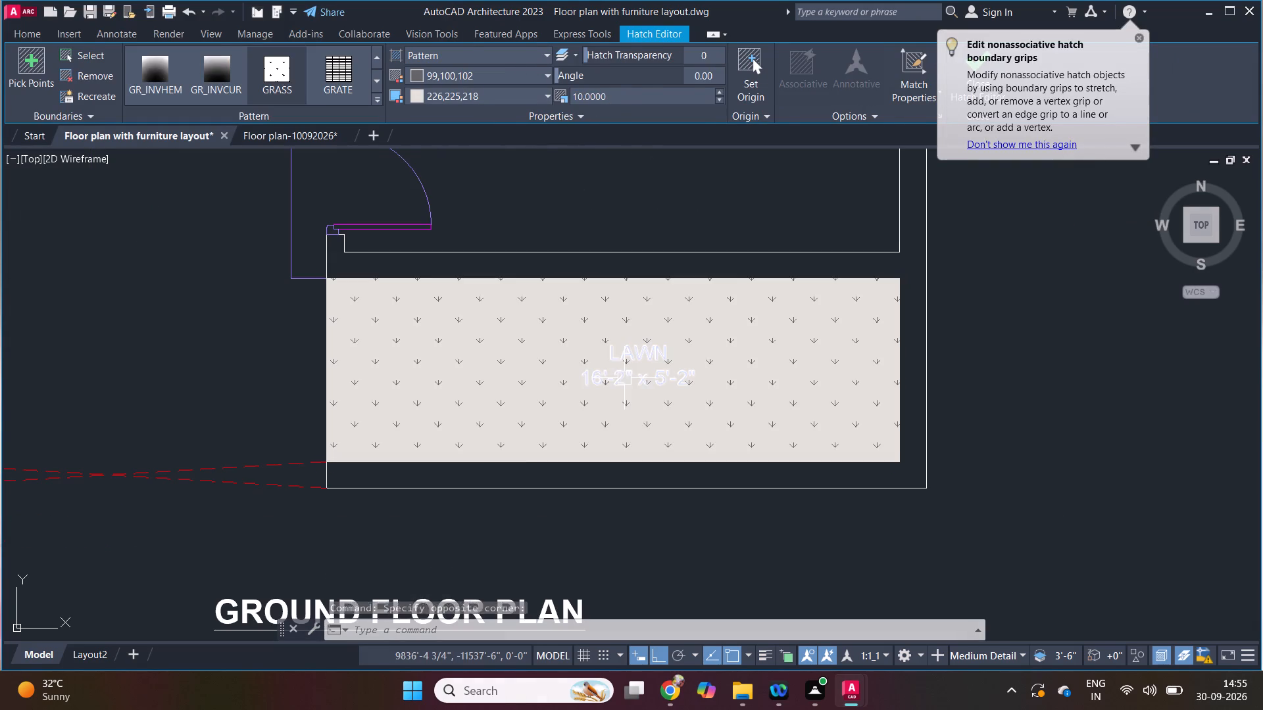
Set the lawn hatch's background colour to None and its pattern colour to green 19,155,72.
{"action": "left_click", "coordinate": [528, 337]}
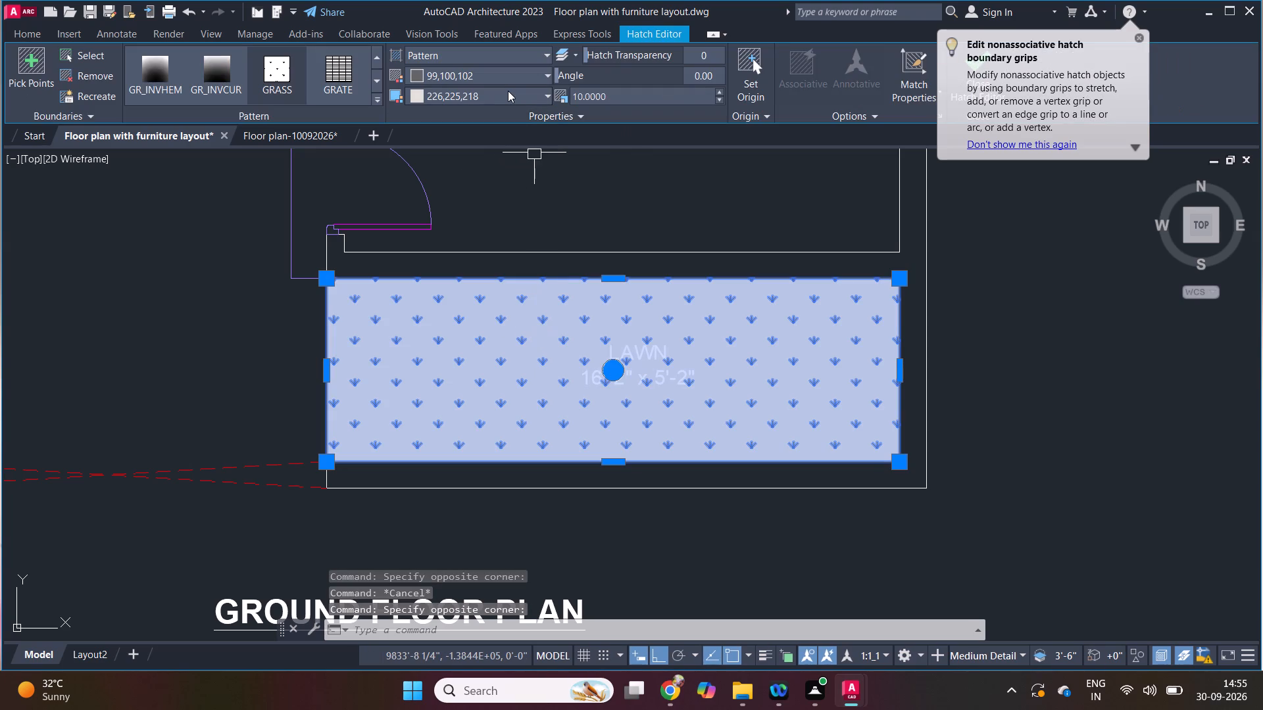
{"action": "left_click", "coordinate": [507, 91]}
{"action": "left_click", "coordinate": [479, 118]}
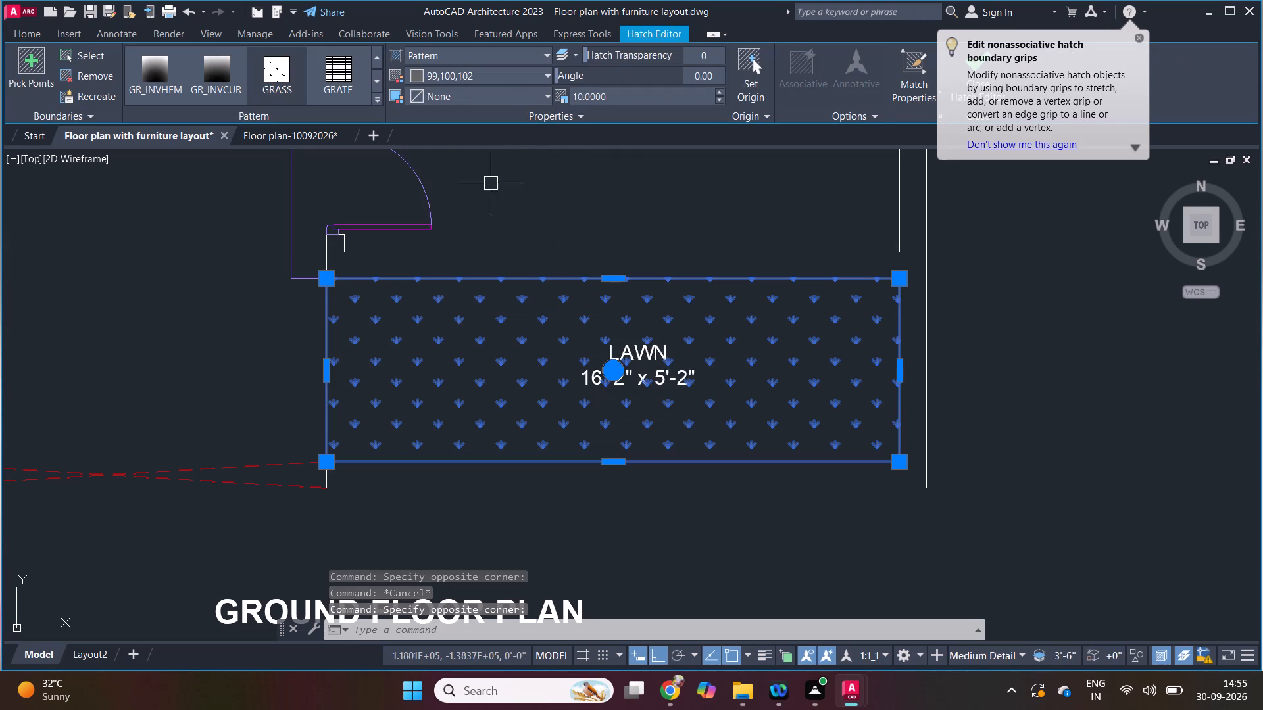
{"action": "left_click", "coordinate": [464, 75]}
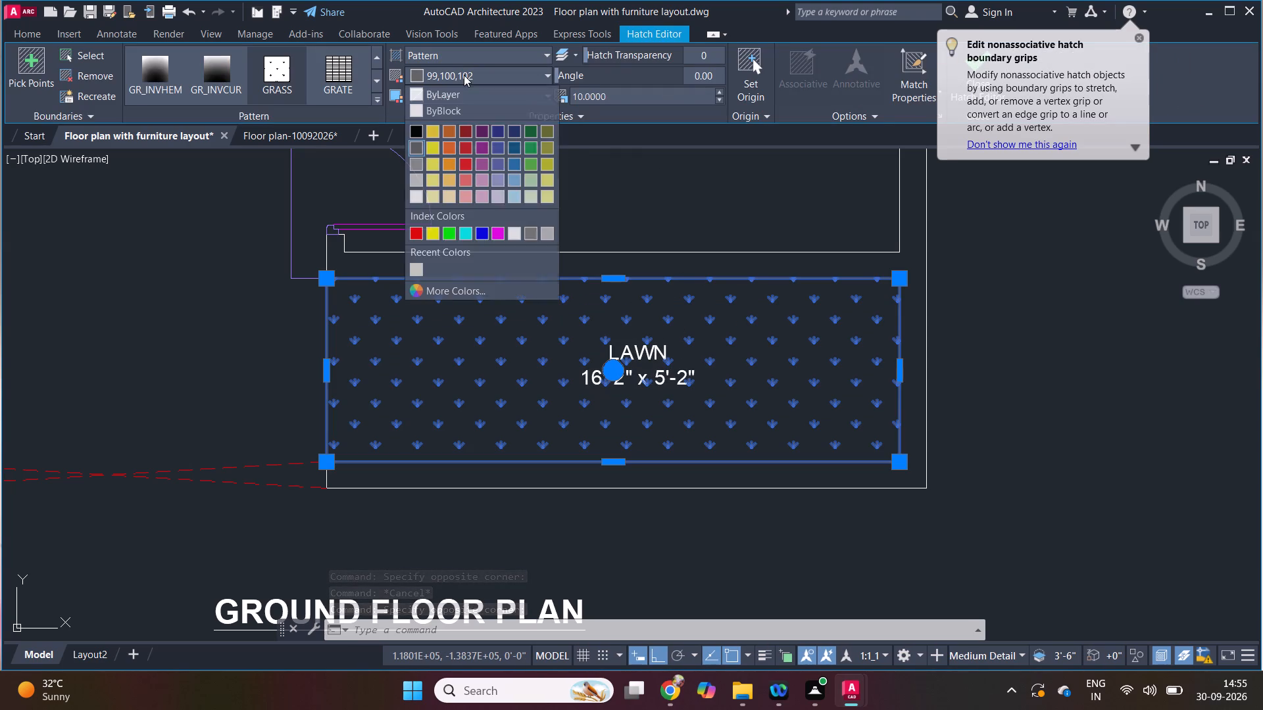
{"action": "left_click", "coordinate": [535, 149]}
{"action": "key", "text": "Escape"}
{"action": "key", "text": "Escape"}
{"action": "key", "text": "Escape"}
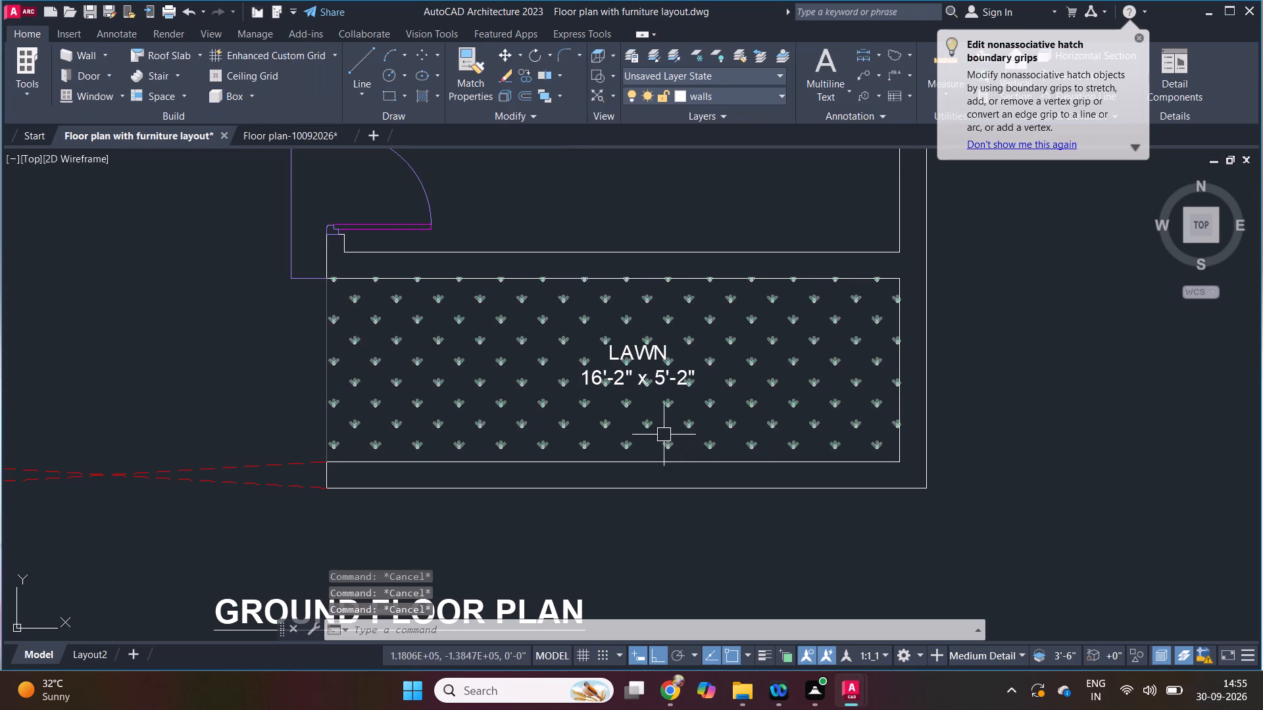
Compare the lawn with the reference plan and make its grass hatch denser, trying scale 8 and settling on scale 6.
{"action": "left_click", "coordinate": [670, 697]}
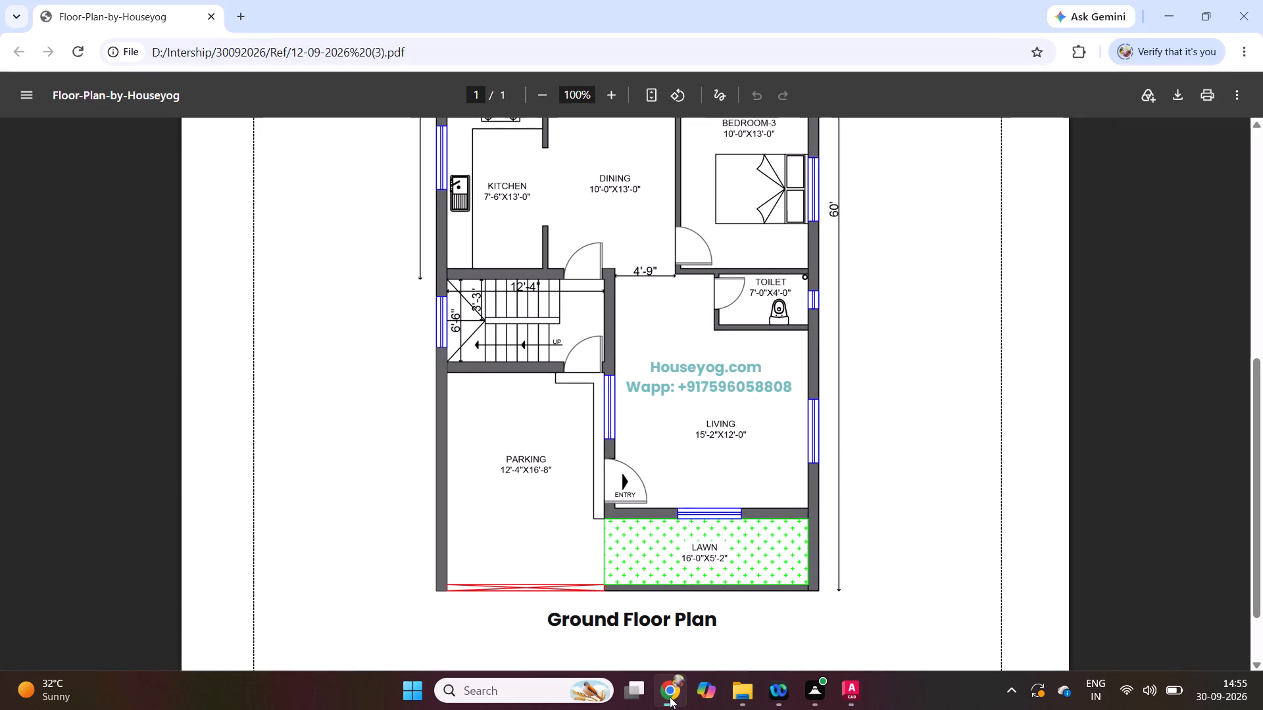
{"action": "left_click", "coordinate": [670, 697]}
{"action": "left_click", "coordinate": [502, 362]}
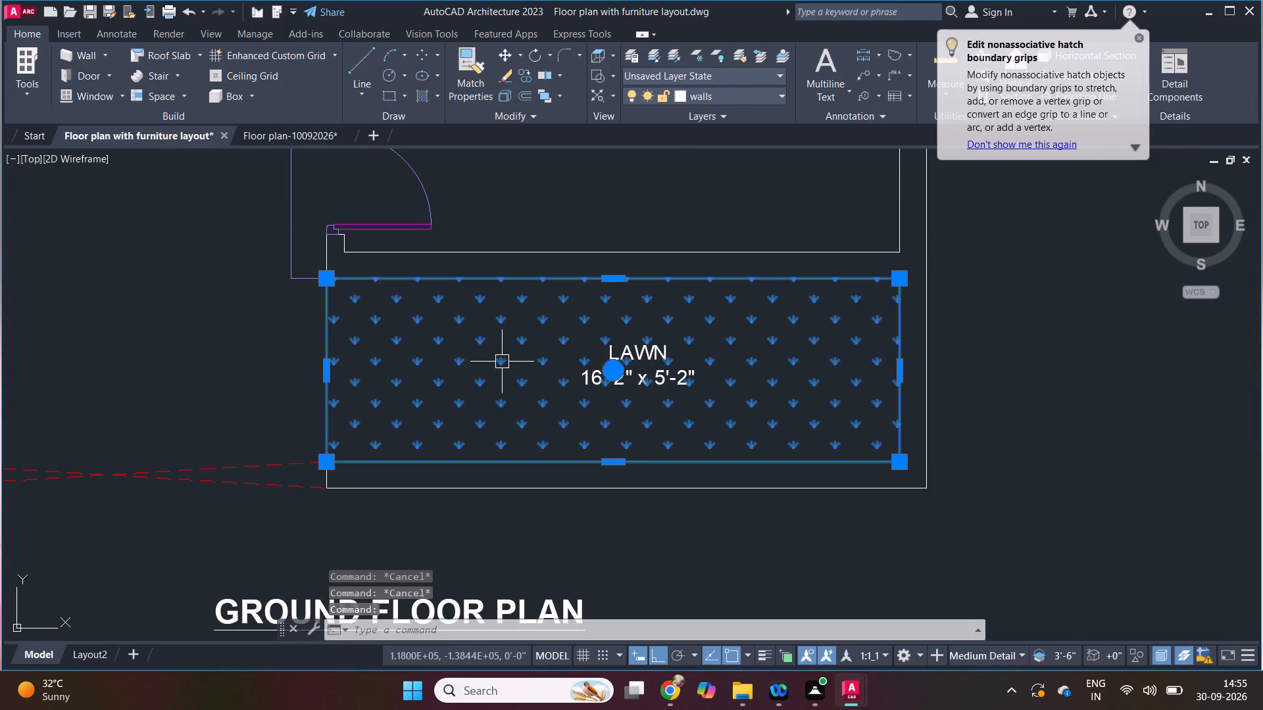
{"action": "left_click", "coordinate": [619, 95]}
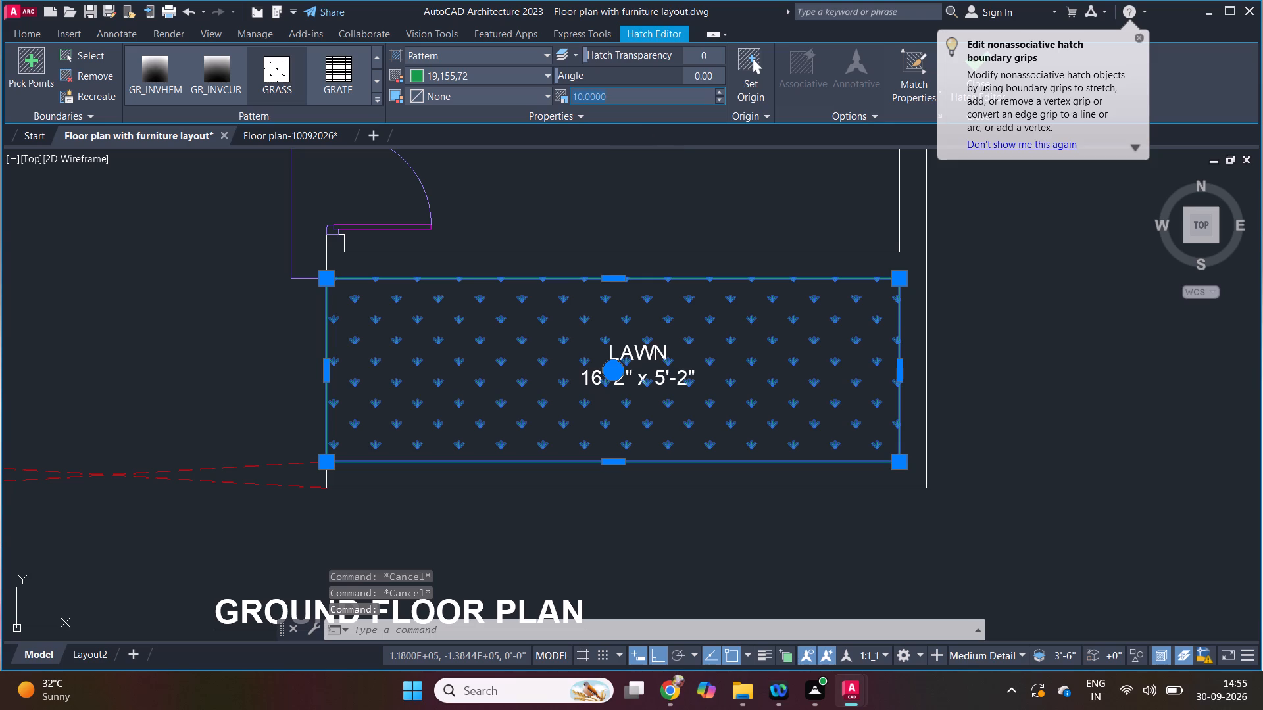
{"action": "key", "text": "8"}
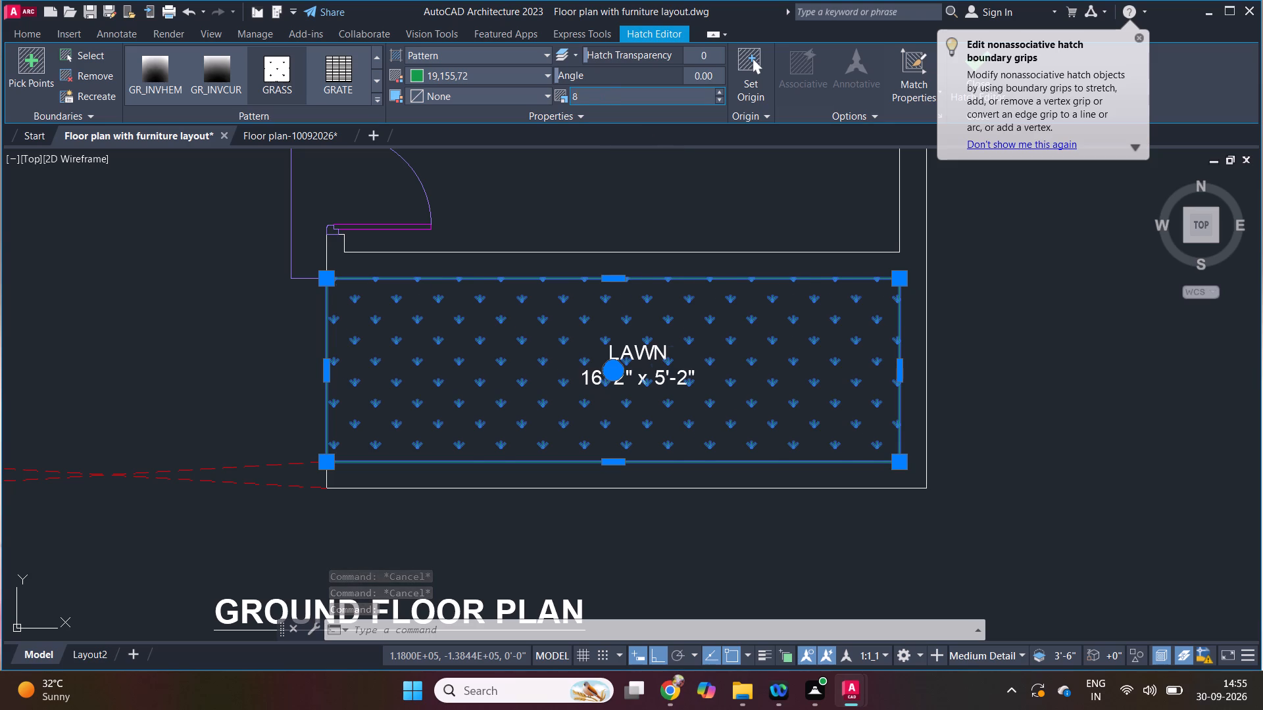
{"action": "key", "text": "Return"}
{"action": "left_click", "coordinate": [619, 95]}
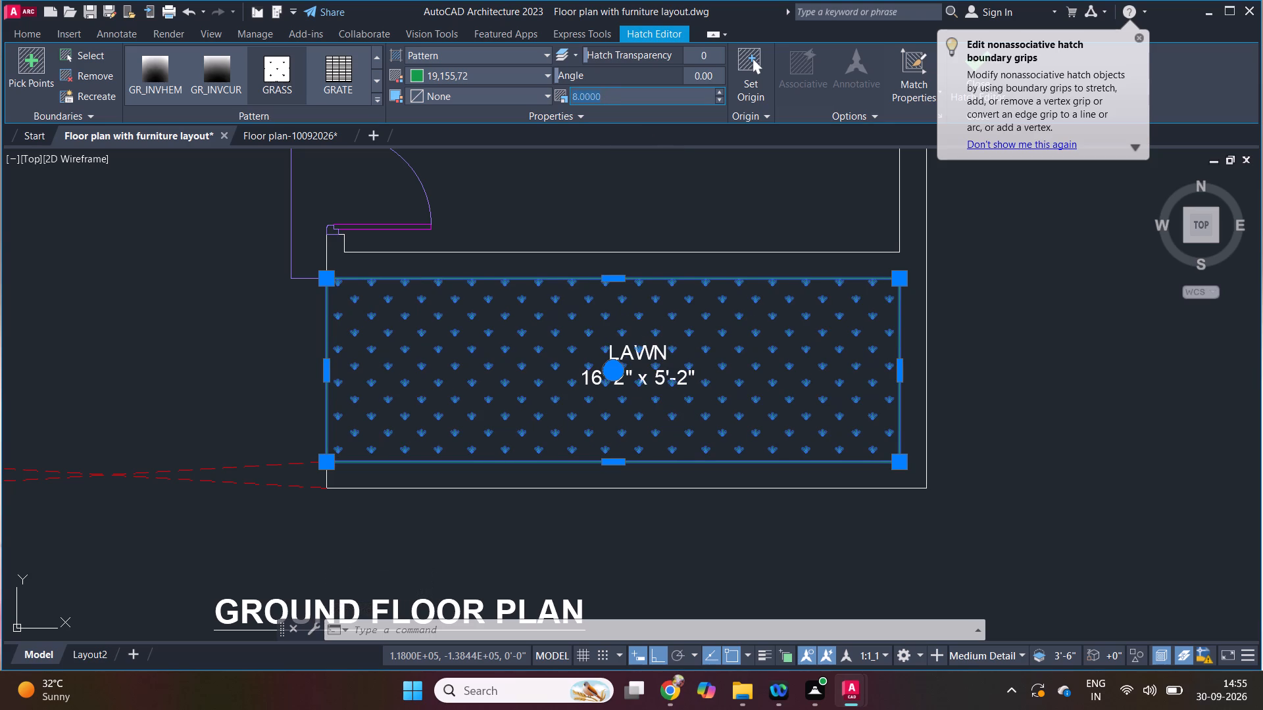
{"action": "key", "text": "6"}
{"action": "key", "text": "Return"}
{"action": "key", "text": "Escape"}
{"action": "key", "text": "Escape"}
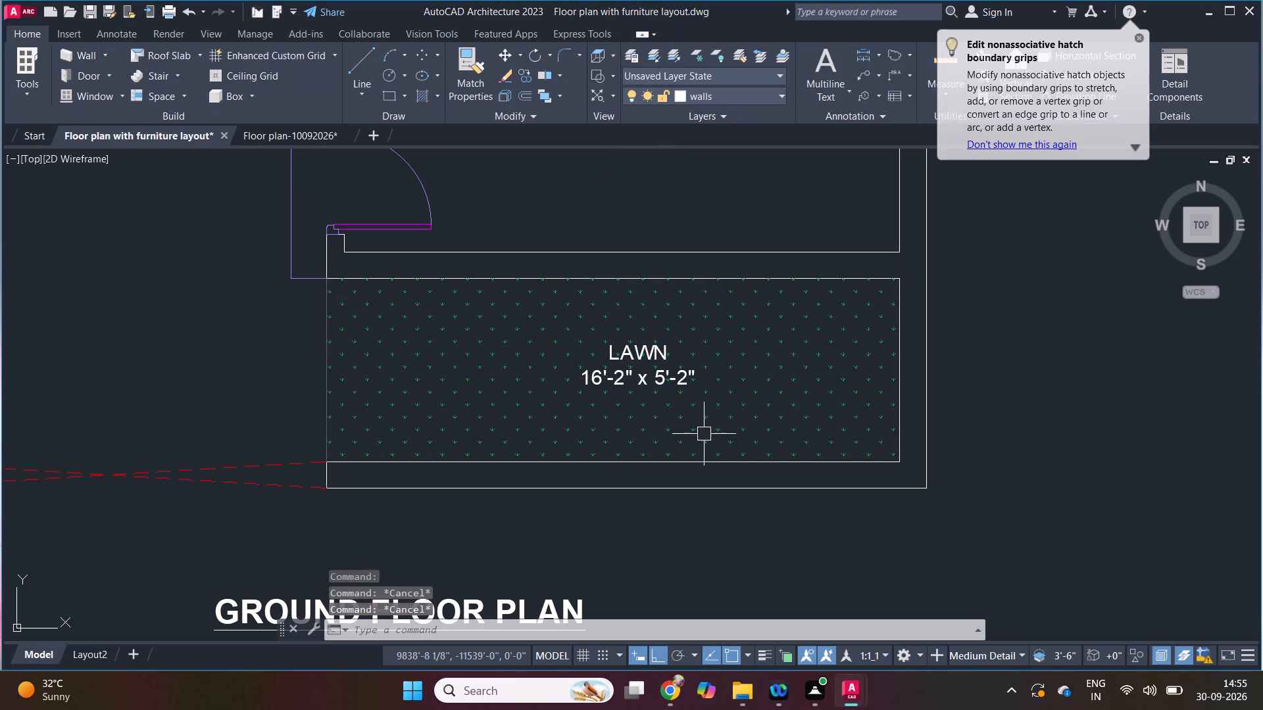
Move the LAWN label horizontally towards the parking side to centre it in the lawn.
{"action": "key", "text": "m"}
{"action": "key", "text": "space"}
{"action": "left_click", "coordinate": [647, 344]}
{"action": "key", "text": "space"}
{"action": "left_click", "coordinate": [650, 238]}
{"action": "left_click", "coordinate": [618, 231]}
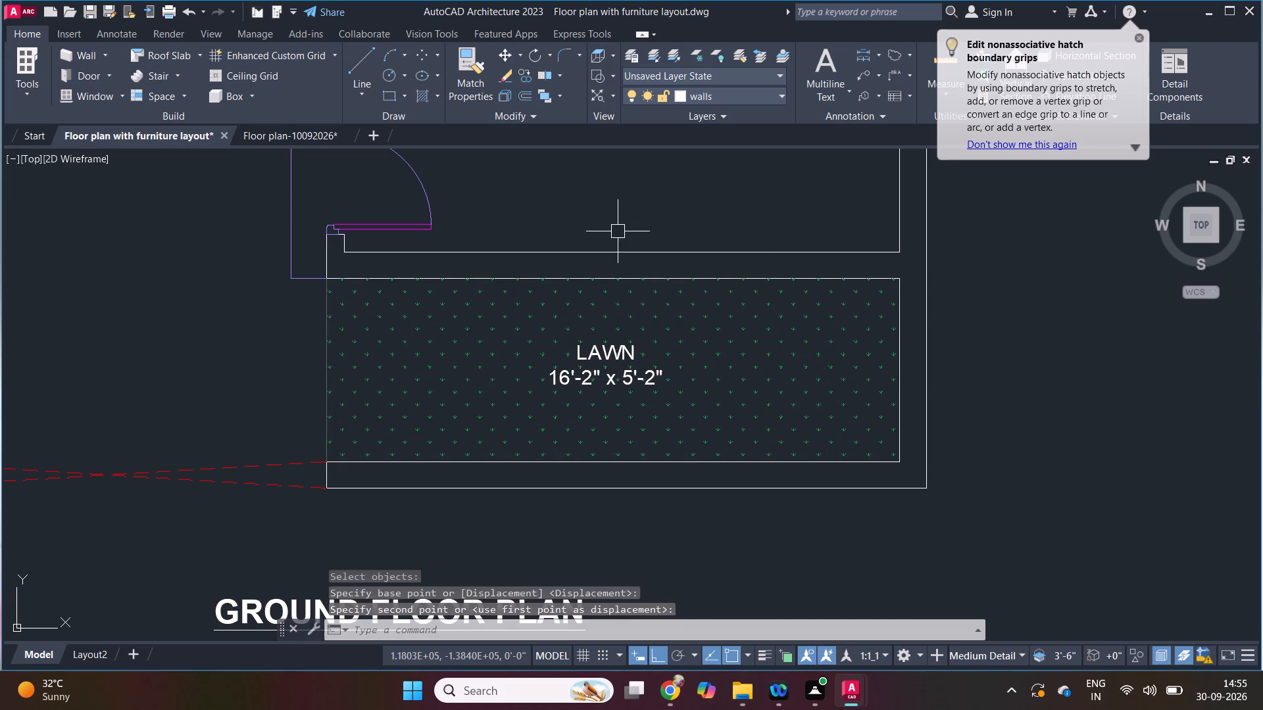
{"action": "key", "text": "Escape"}
{"action": "key", "text": "Escape"}
Save the drawing.
{"action": "scroll", "coordinate": [638, 379], "scroll_direction": "down", "scroll_amount": 1}
{"action": "key", "text": "ctrl+s"}
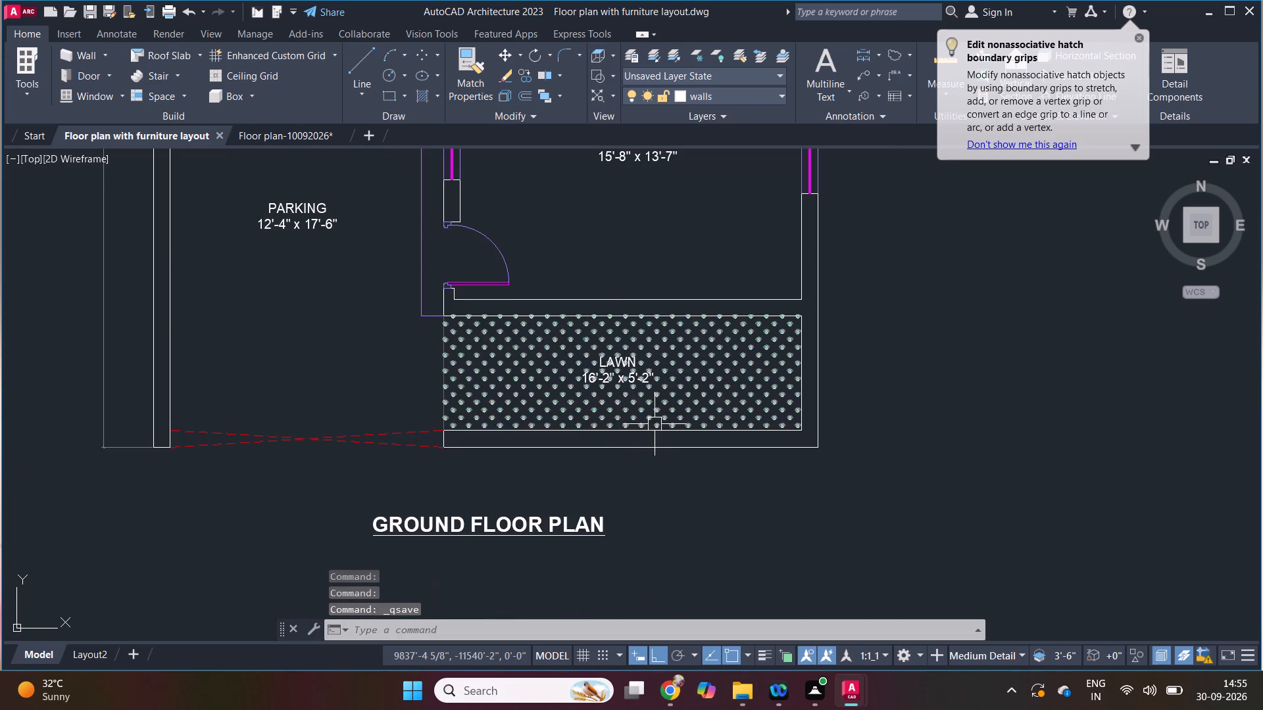
{"action": "key", "text": "Escape"}
{"action": "key", "text": "Escape"}
Check the reference plan's windows and copy the living room's outer-wall window into the empty space outside the plan.
{"action": "left_click", "coordinate": [676, 695]}
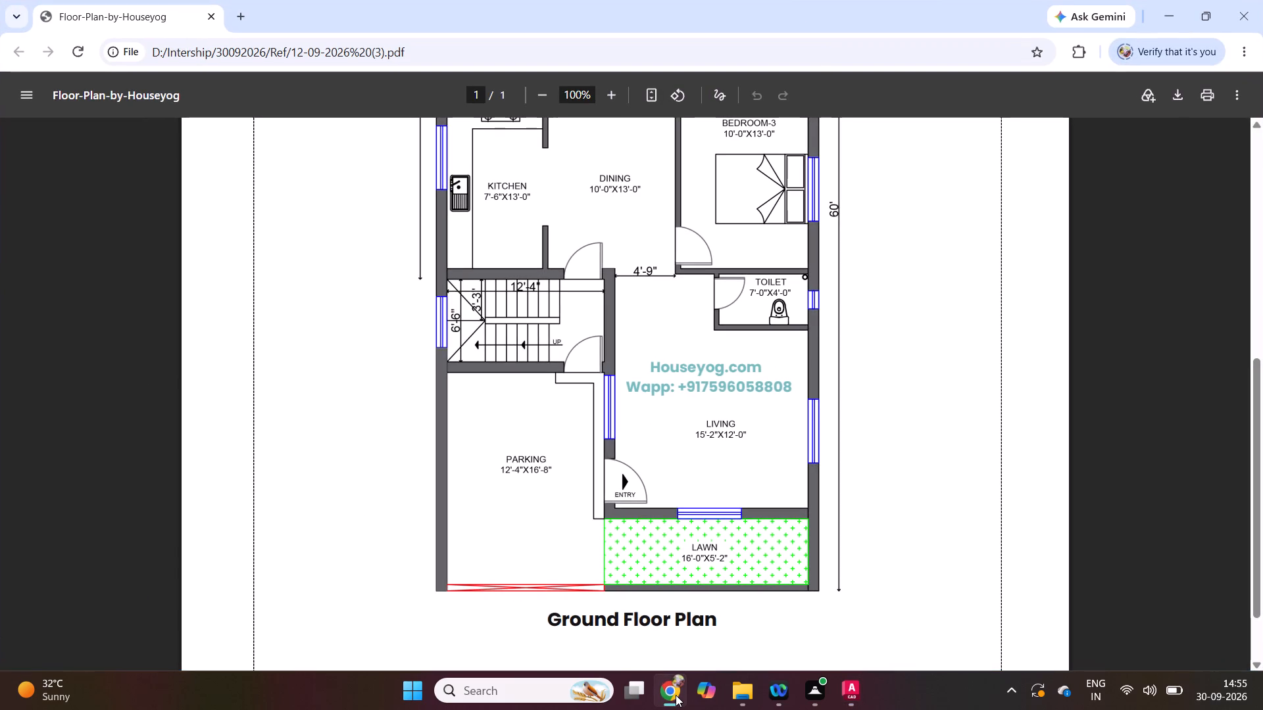
{"action": "left_click", "coordinate": [676, 695]}
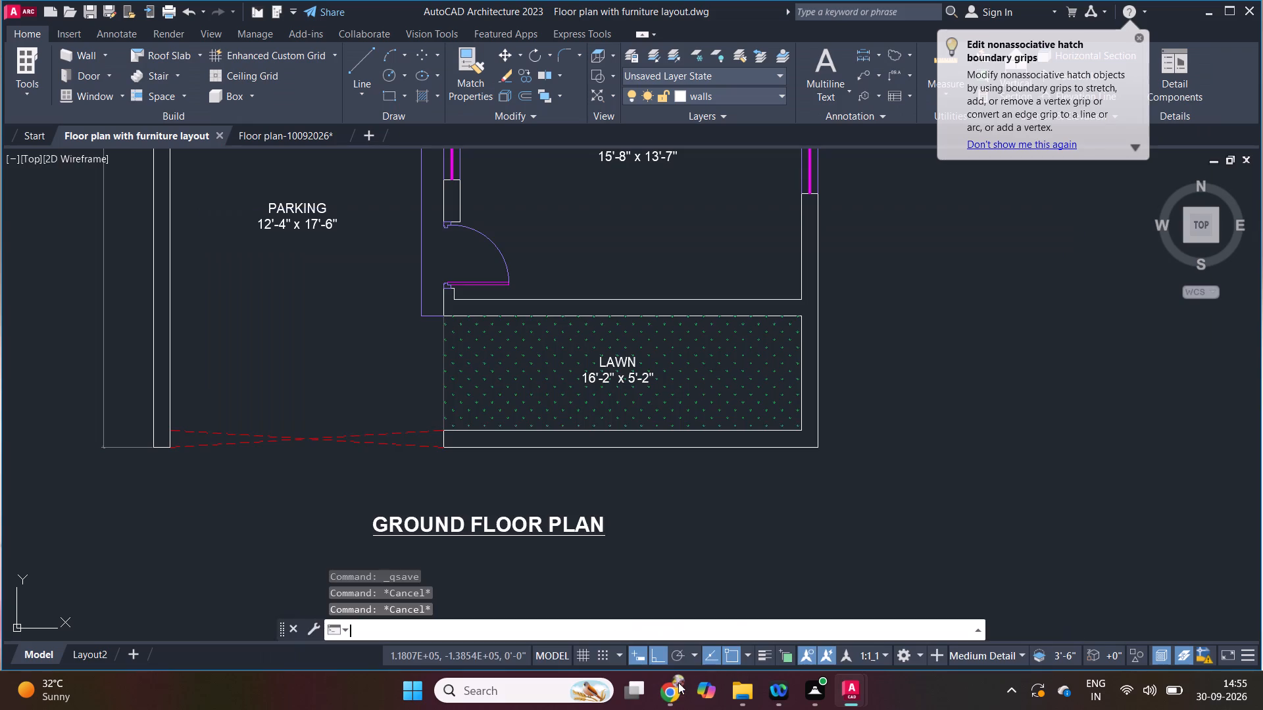
{"action": "key", "text": "Escape"}
{"action": "scroll", "coordinate": [682, 486], "scroll_direction": "down", "scroll_amount": 1}
{"action": "type", "text": "cp"}
{"action": "key", "text": "space"}
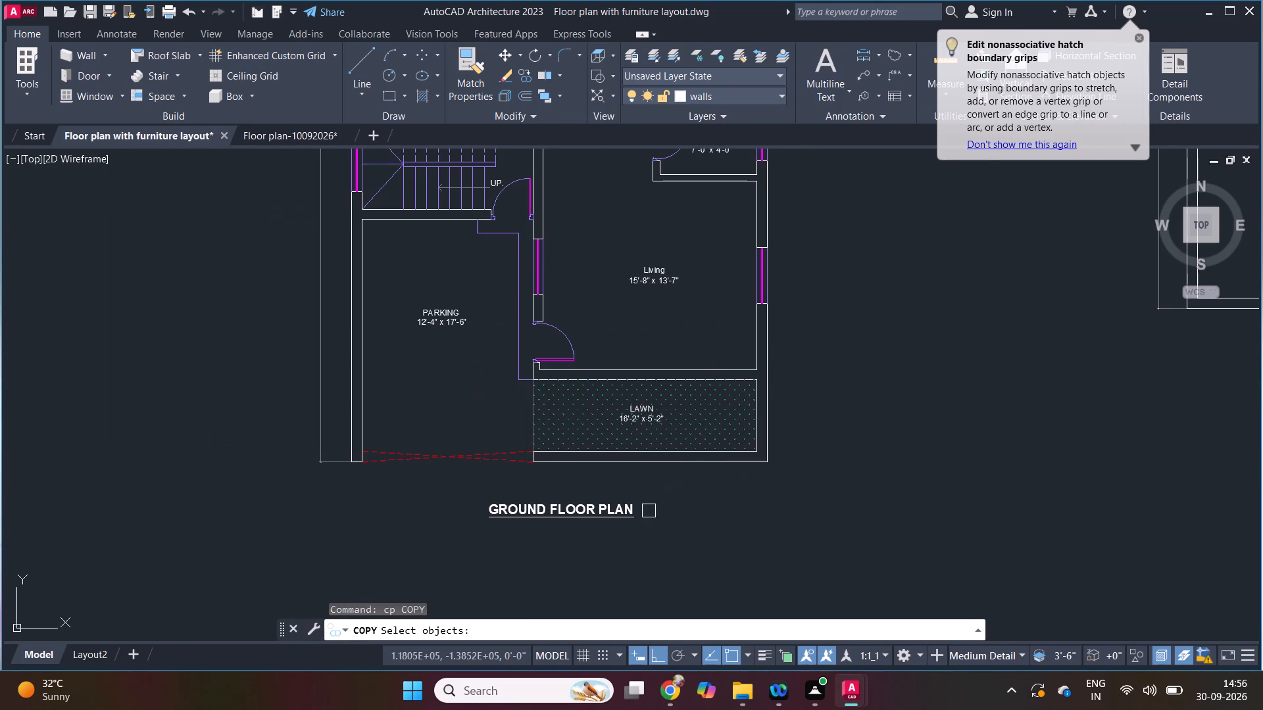
{"action": "scroll", "coordinate": [640, 520], "scroll_direction": "down", "scroll_amount": 1}
{"action": "scroll", "coordinate": [678, 354], "scroll_direction": "up", "scroll_amount": 2}
{"action": "left_click_drag", "start_coordinate": [712, 320], "coordinate": [735, 336]}
{"action": "left_click_drag", "start_coordinate": [812, 456], "coordinate": [814, 465]}
{"action": "key", "text": "space"}
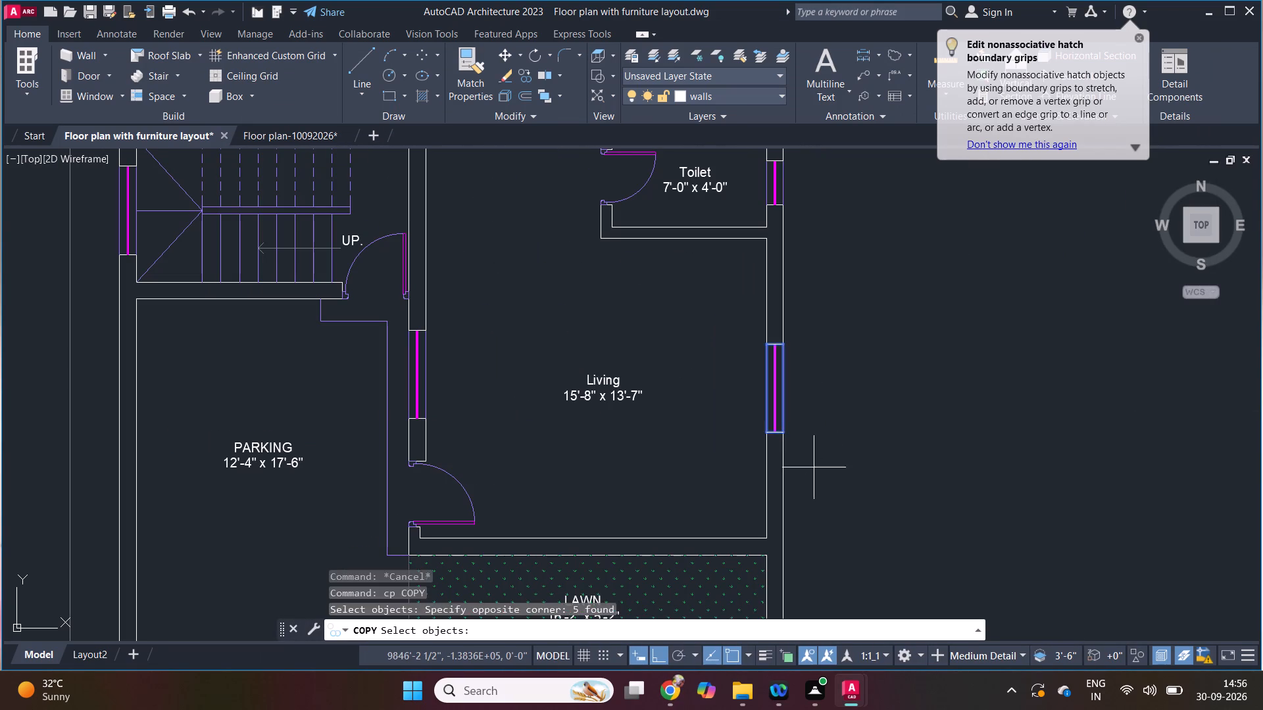
{"action": "left_click_drag", "start_coordinate": [853, 460], "coordinate": [878, 460]}
{"action": "left_click", "coordinate": [1003, 472]}
{"action": "key", "text": "Escape"}
Rotate the copied window outside the plan by 90 degrees so it lies horizontally.
{"action": "key", "text": "r"}
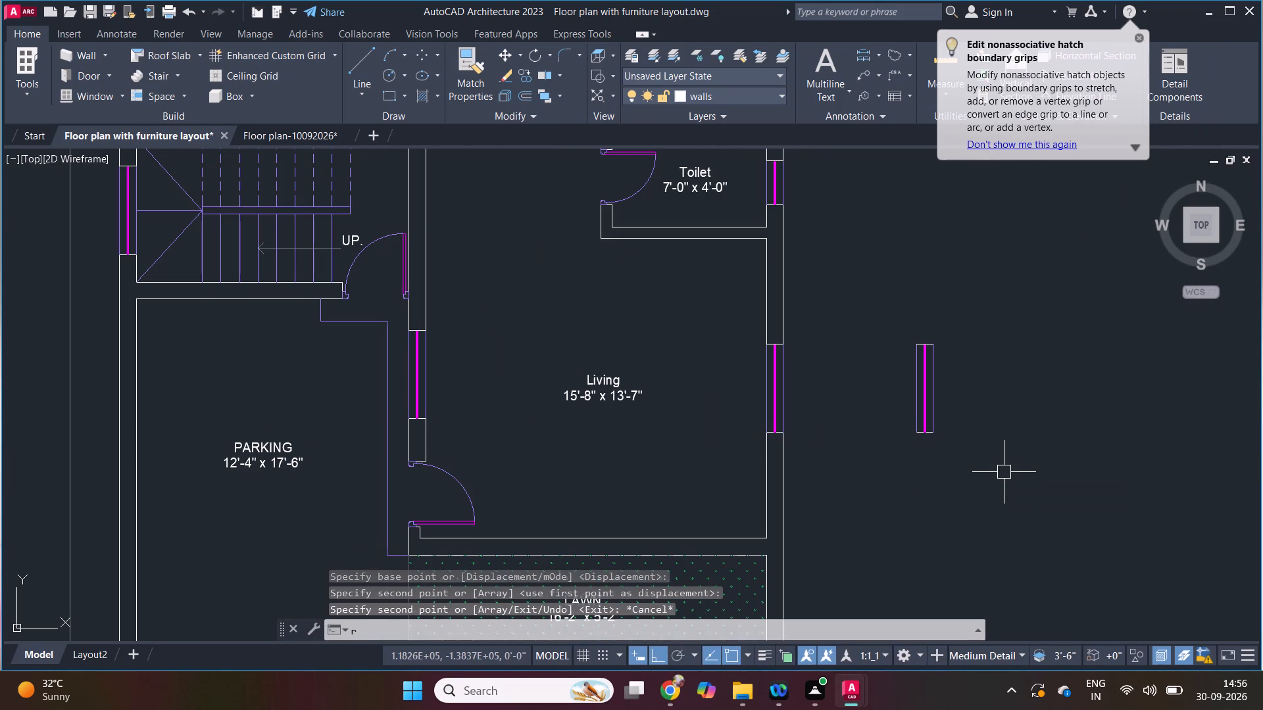
{"action": "type", "text": "oo"}
{"action": "key", "text": "BackSpace"}
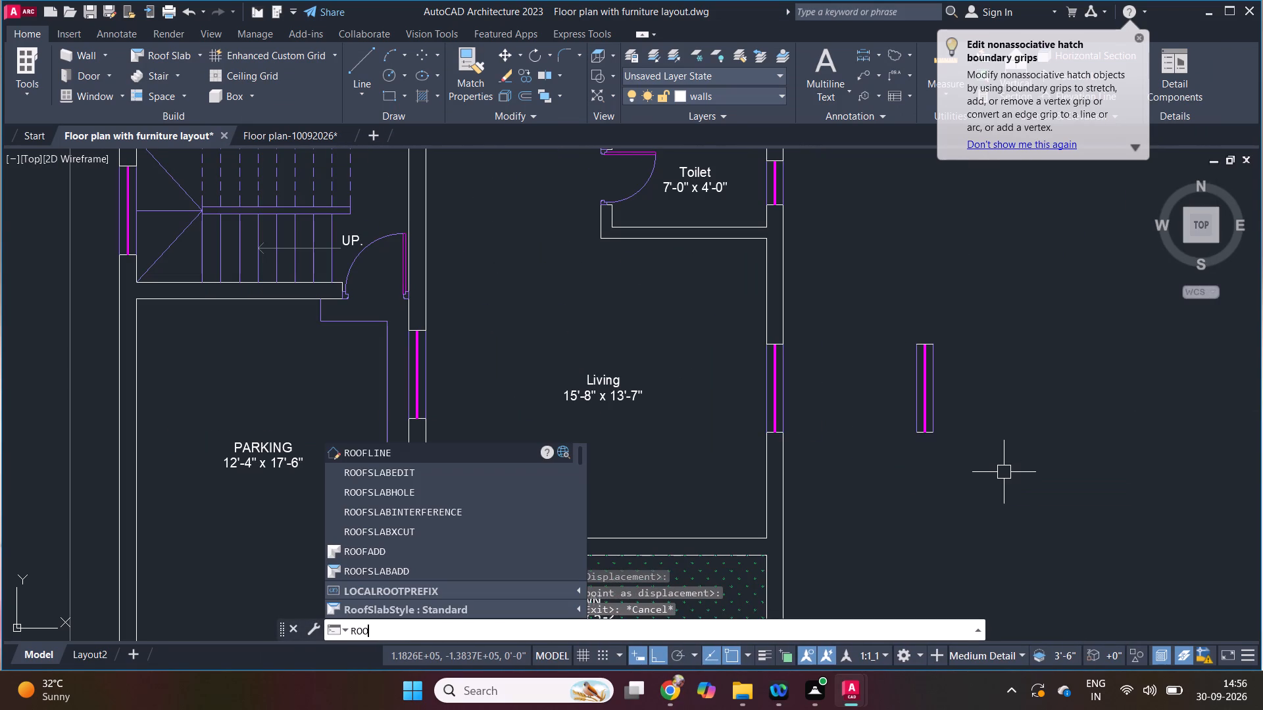
{"action": "key", "text": "BackSpace"}
{"action": "key", "text": "space"}
{"action": "left_click_drag", "start_coordinate": [977, 484], "coordinate": [961, 467]}
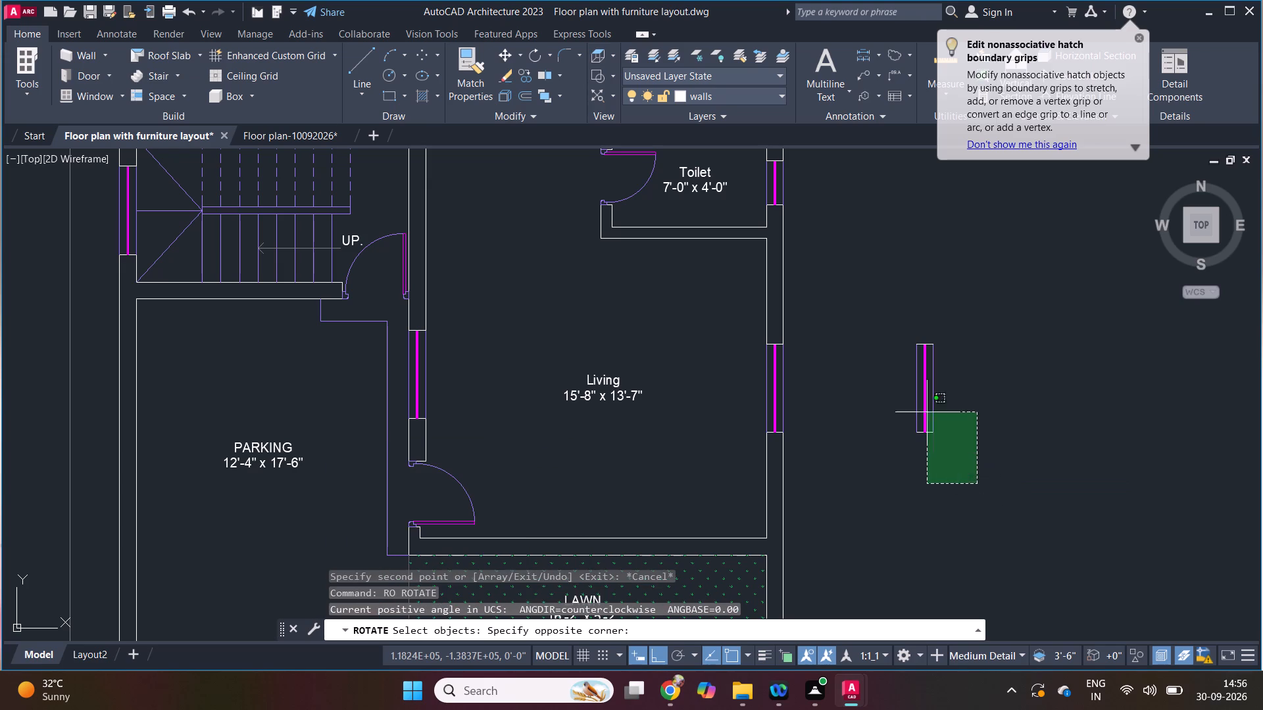
{"action": "left_click_drag", "start_coordinate": [884, 301], "coordinate": [885, 308]}
{"action": "key", "text": "space"}
{"action": "left_click_drag", "start_coordinate": [881, 389], "coordinate": [881, 396]}
{"action": "left_click", "coordinate": [881, 403]}
Move the rotated window by its midpoint to the midpoint of the wall between the living room and the lawn.
{"action": "key", "text": "m"}
{"action": "key", "text": "space"}
{"action": "left_click_drag", "start_coordinate": [962, 412], "coordinate": [945, 426]}
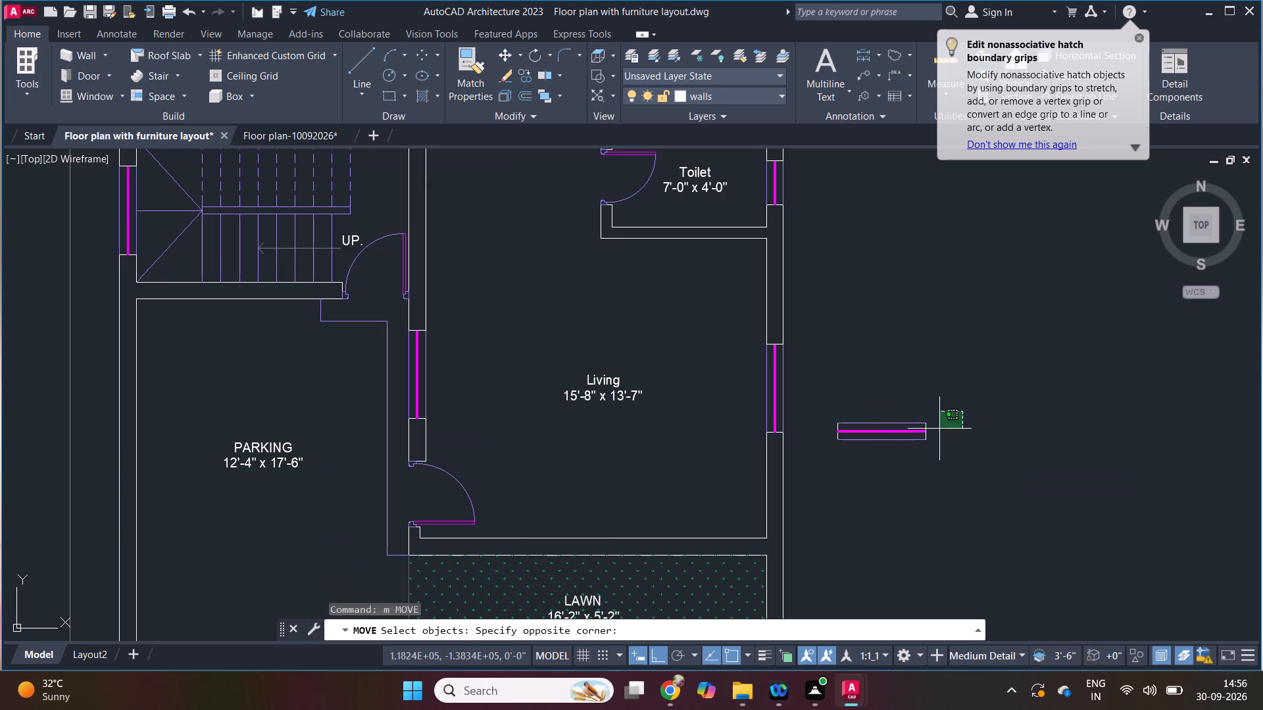
{"action": "left_click", "coordinate": [818, 479]}
{"action": "key", "text": "space"}
{"action": "left_click", "coordinate": [883, 424]}
{"action": "scroll", "coordinate": [850, 398], "scroll_direction": "down", "scroll_amount": 2}
{"action": "scroll", "coordinate": [772, 456], "scroll_direction": "up", "scroll_amount": 2}
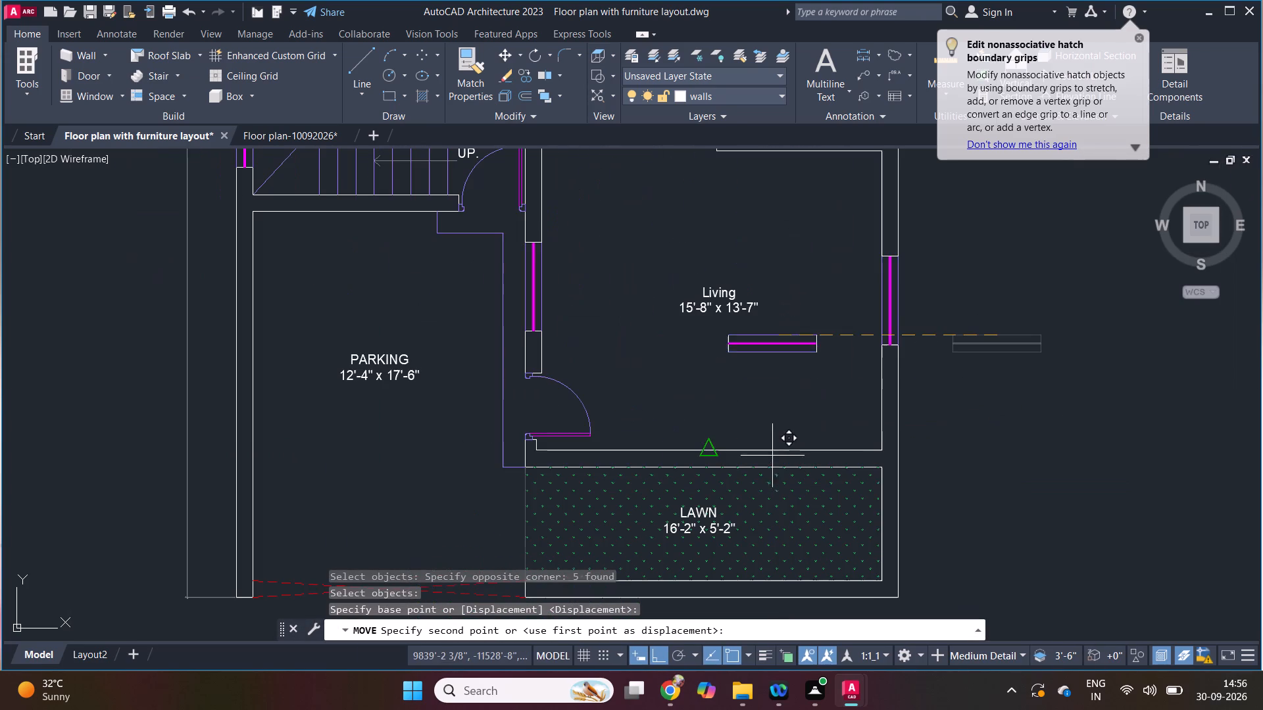
{"action": "left_click", "coordinate": [753, 448]}
{"action": "key", "text": "Escape"}
{"action": "key", "text": "Escape"}
{"action": "scroll", "coordinate": [783, 483], "scroll_direction": "down", "scroll_amount": 1}
Save the drawing.
{"action": "key", "text": "ctrl+s"}
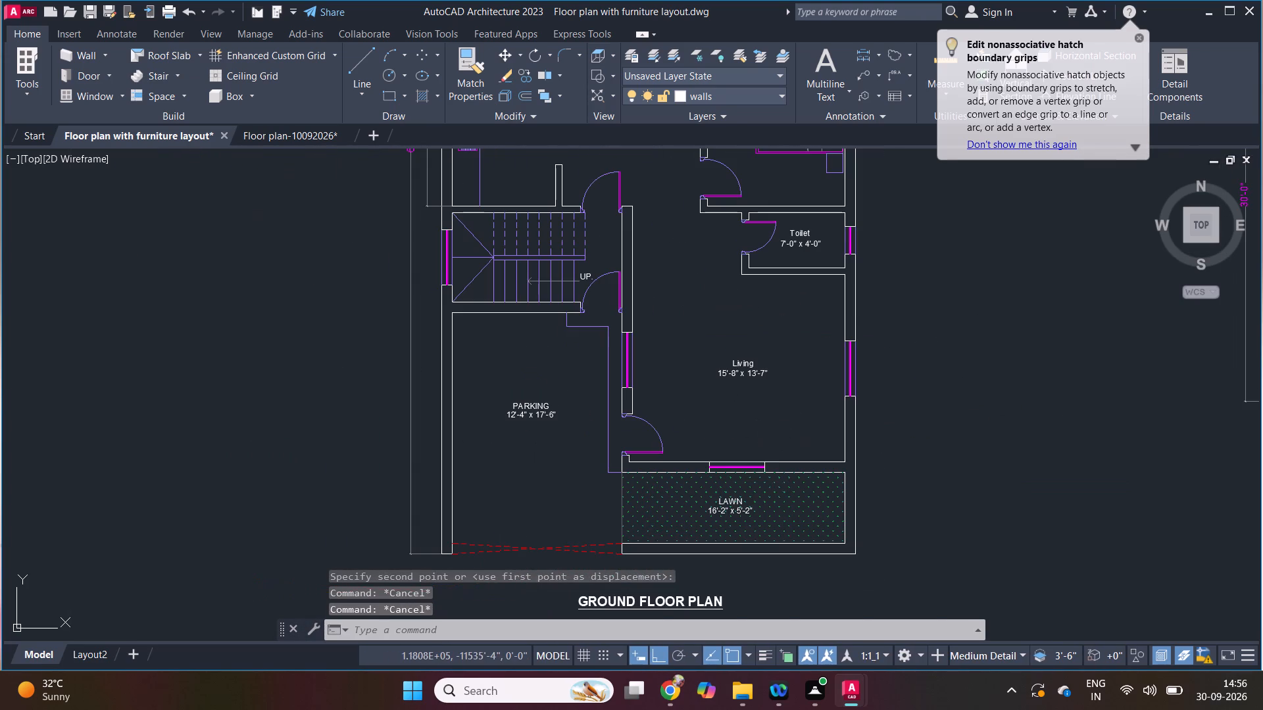
Regenerate the model display at the new window above the lawn.
{"action": "scroll", "coordinate": [768, 479], "scroll_direction": "up", "scroll_amount": 2}
{"action": "scroll", "coordinate": [703, 485], "scroll_direction": "up", "scroll_amount": 2}
{"action": "key", "text": "Escape"}
{"action": "key", "text": "Escape"}
{"action": "type", "text": "re"}
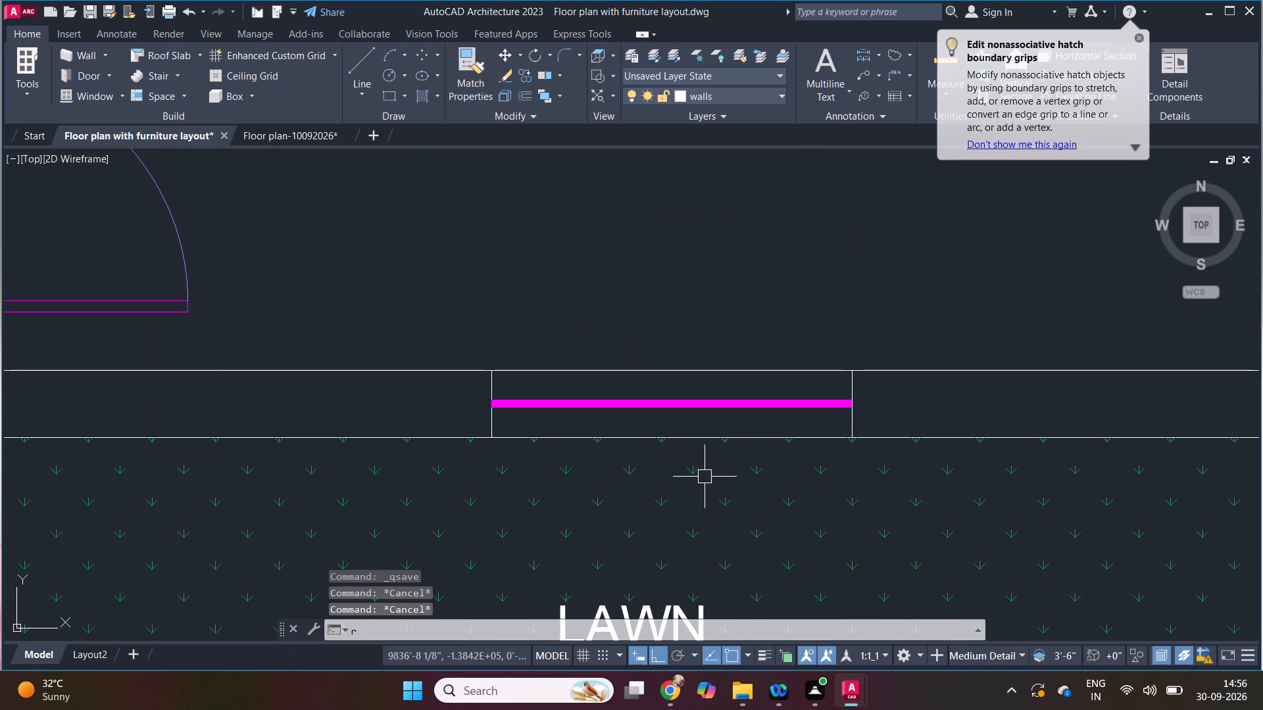
{"action": "key", "text": "space"}
{"action": "key", "text": "Escape"}
Move the Living room label slightly horizontally towards the parking side.
{"action": "scroll", "coordinate": [681, 482], "scroll_direction": "down", "scroll_amount": 3}
{"action": "scroll", "coordinate": [741, 485], "scroll_direction": "down", "scroll_amount": 1}
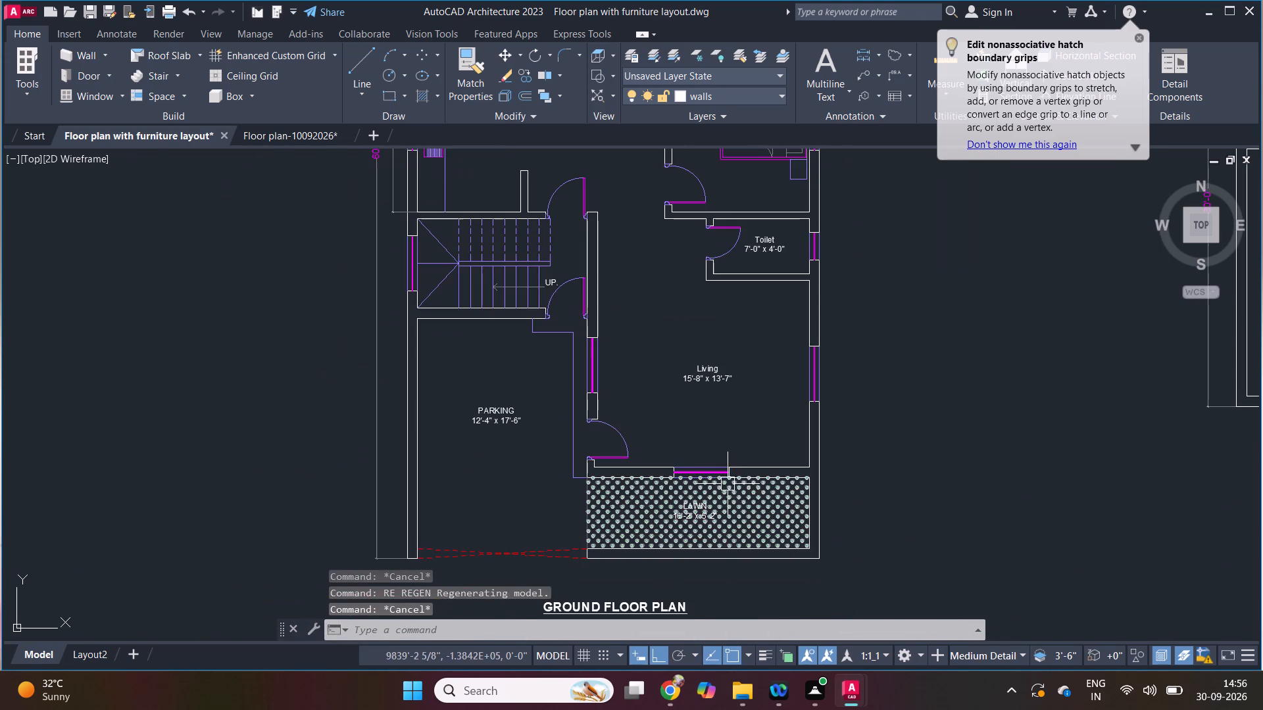
{"action": "scroll", "coordinate": [701, 390], "scroll_direction": "up", "scroll_amount": 2}
{"action": "key", "text": "m"}
{"action": "key", "text": "space"}
{"action": "left_click_drag", "start_coordinate": [715, 360], "coordinate": [715, 369]}
{"action": "key", "text": "space"}
{"action": "left_click_drag", "start_coordinate": [712, 414], "coordinate": [705, 415]}
{"action": "left_click", "coordinate": [687, 417]}
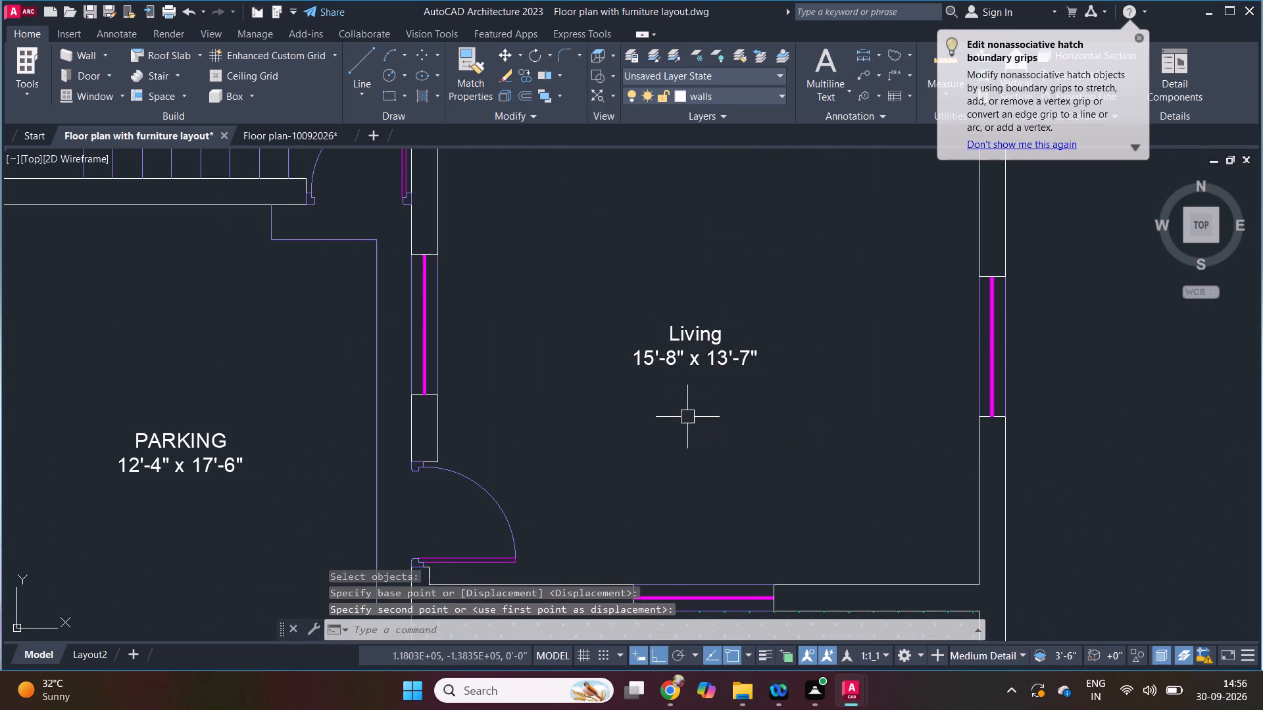
{"action": "key", "text": "Escape"}
Save the drawing with the repositioned Living label.
{"action": "scroll", "coordinate": [689, 424], "scroll_direction": "down", "scroll_amount": 2}
{"action": "key", "text": "ctrl+s"}
{"action": "key", "text": "Escape"}
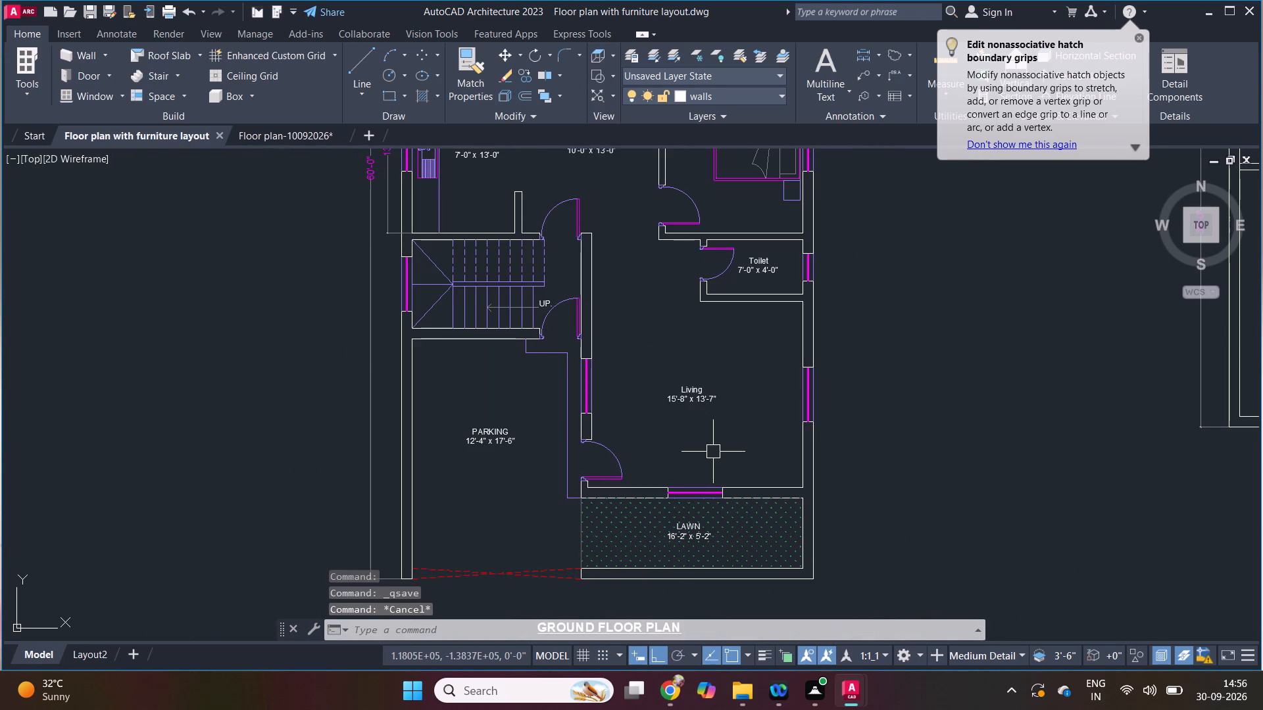
{"action": "key", "text": "Escape"}
{"action": "scroll", "coordinate": [675, 360], "scroll_direction": "up", "scroll_amount": 2}
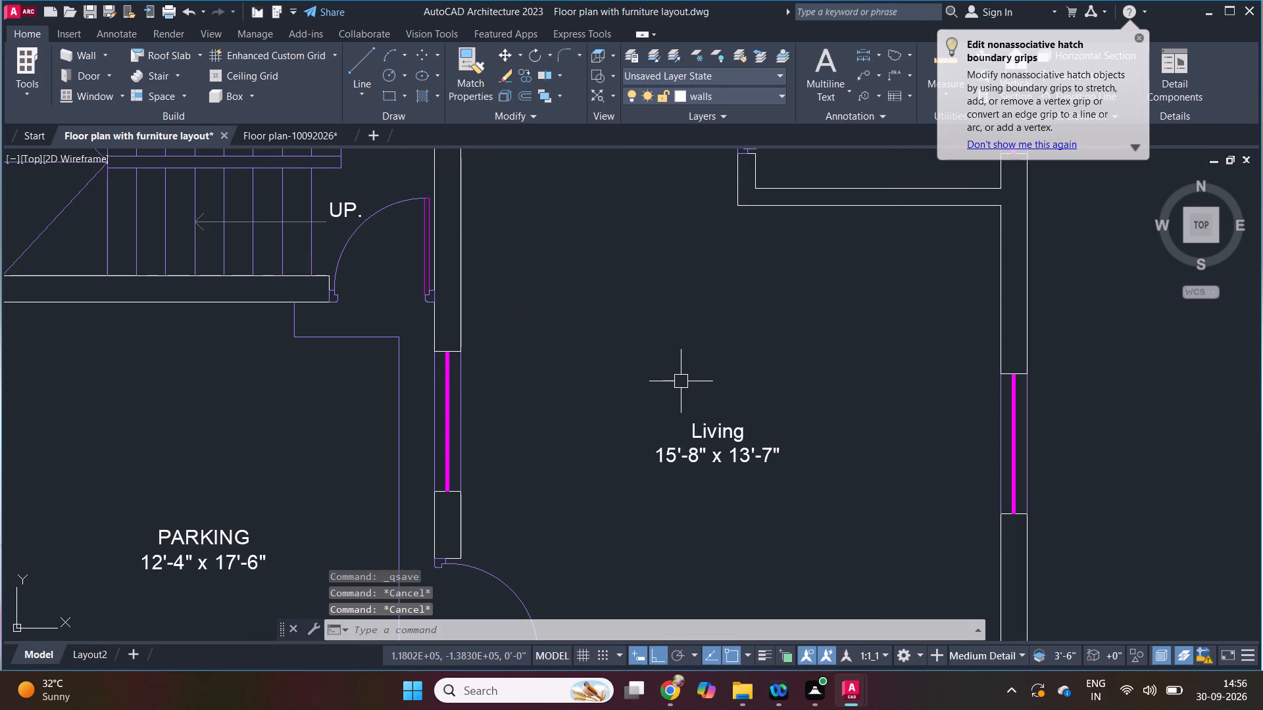
{"action": "key", "text": "ctrl+s"}
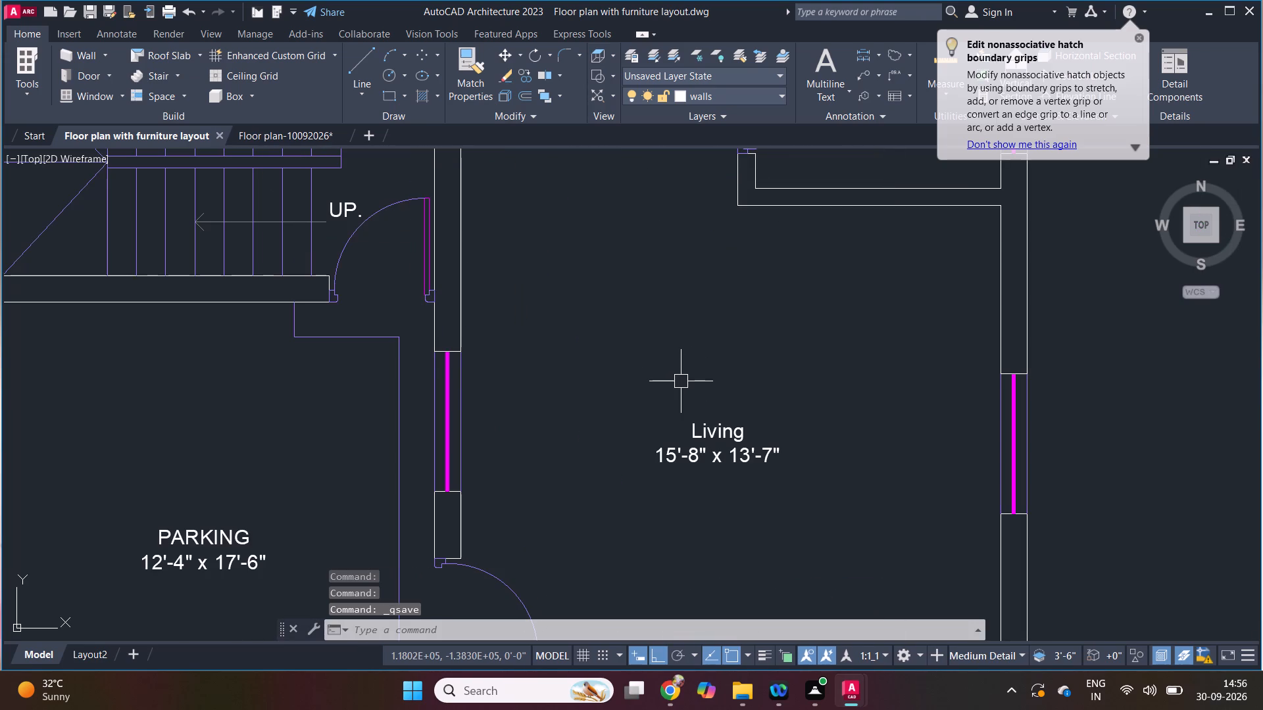
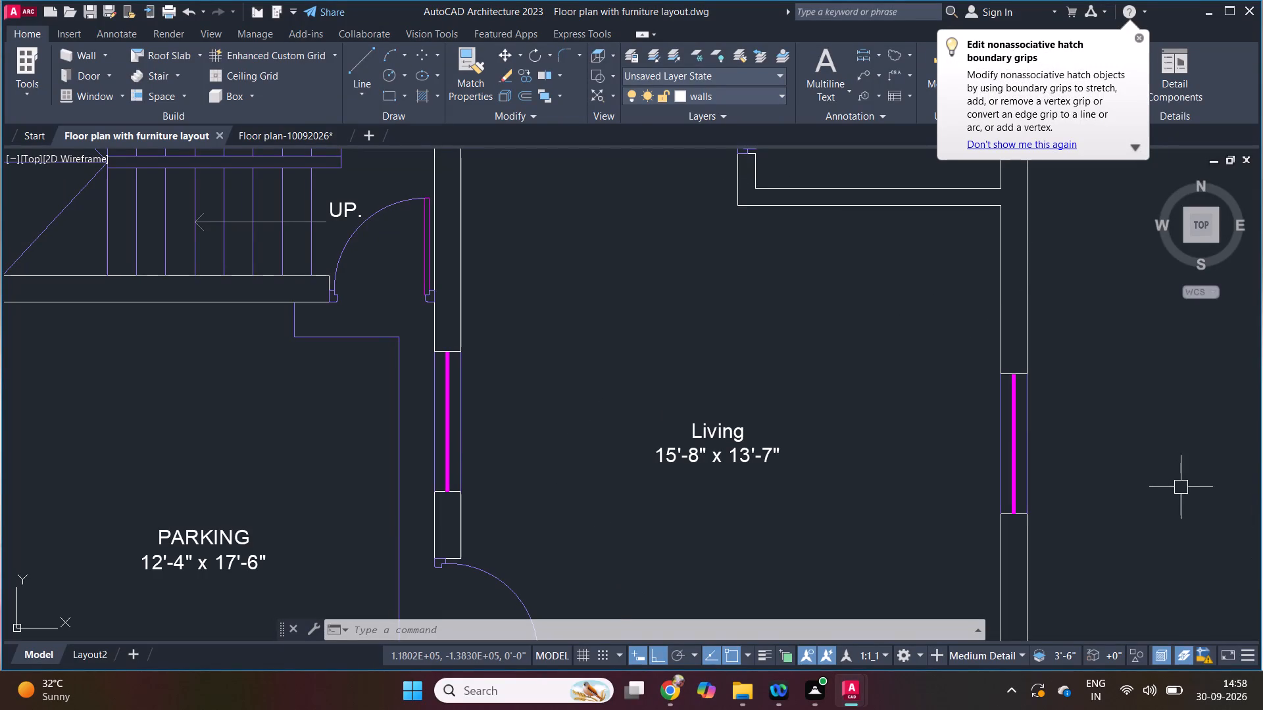
Compare the 30x60 plan with the reference PDF from the lawn up to the open area and toilets.
{"action": "left_click_drag", "start_coordinate": [915, 435], "coordinate": [908, 440]}
{"action": "left_click", "coordinate": [866, 485]}
{"action": "scroll", "coordinate": [868, 427], "scroll_direction": "down", "scroll_amount": 2}
{"action": "scroll", "coordinate": [805, 439], "scroll_direction": "down", "scroll_amount": 1}
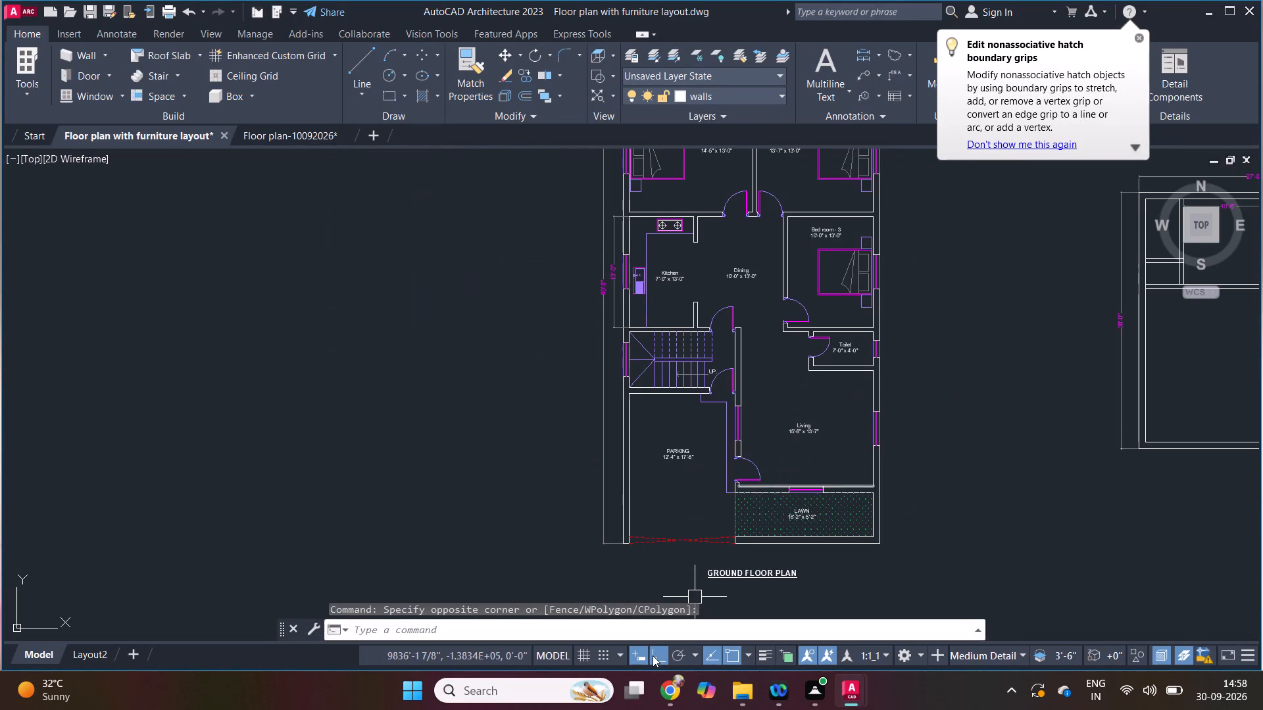
{"action": "left_click", "coordinate": [673, 692]}
{"action": "scroll", "coordinate": [712, 570], "scroll_direction": "up", "scroll_amount": 1}
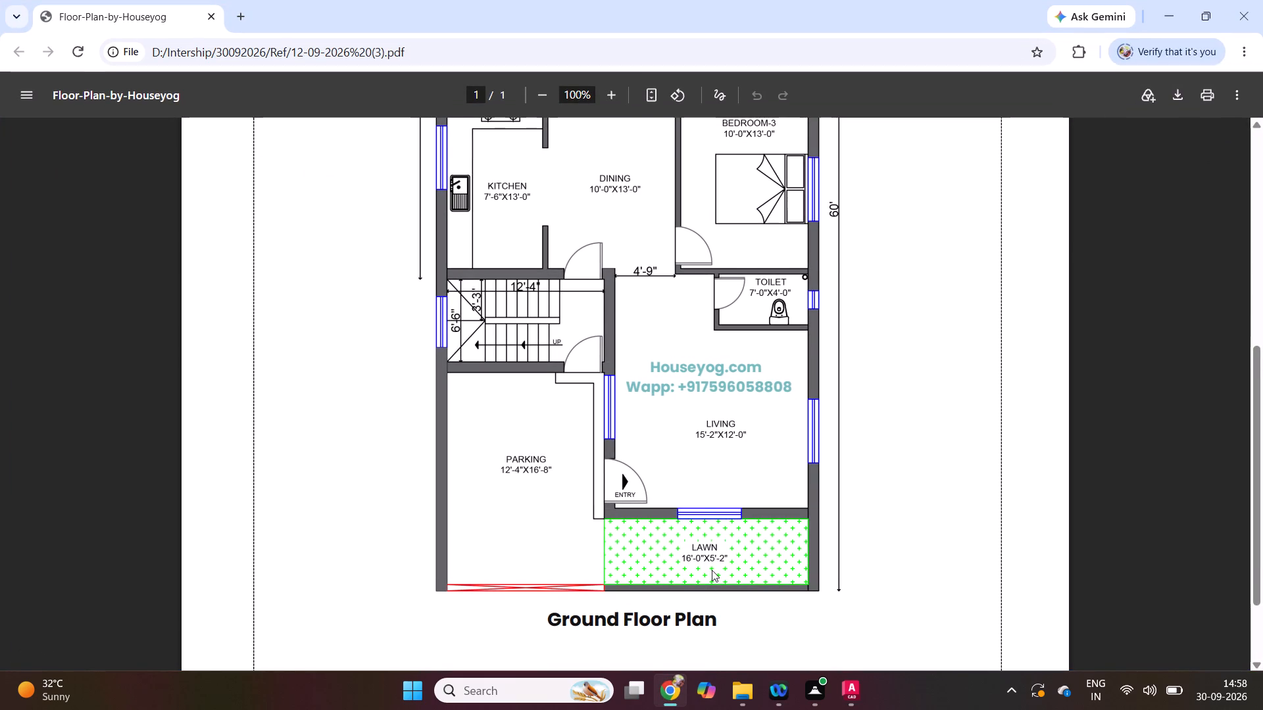
{"action": "scroll", "coordinate": [712, 570], "scroll_direction": "up", "scroll_amount": 1}
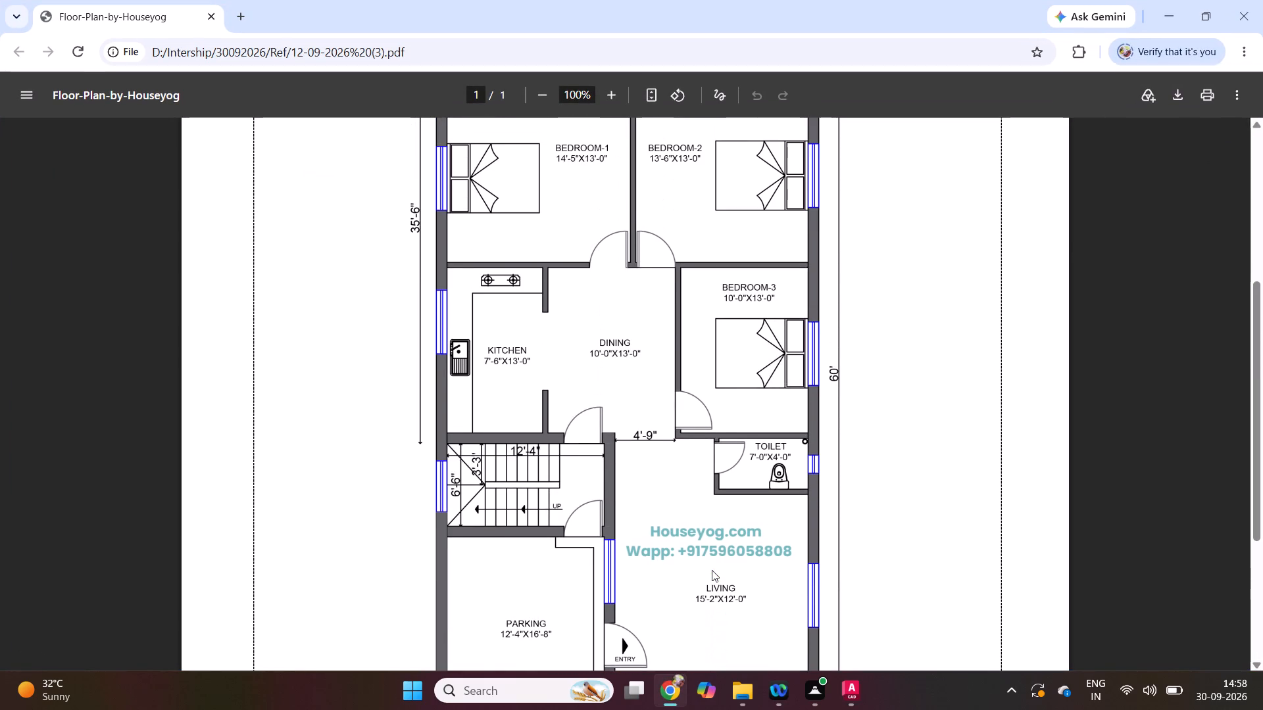
{"action": "scroll", "coordinate": [708, 593], "scroll_direction": "up", "scroll_amount": 1}
{"action": "left_click", "coordinate": [678, 684]}
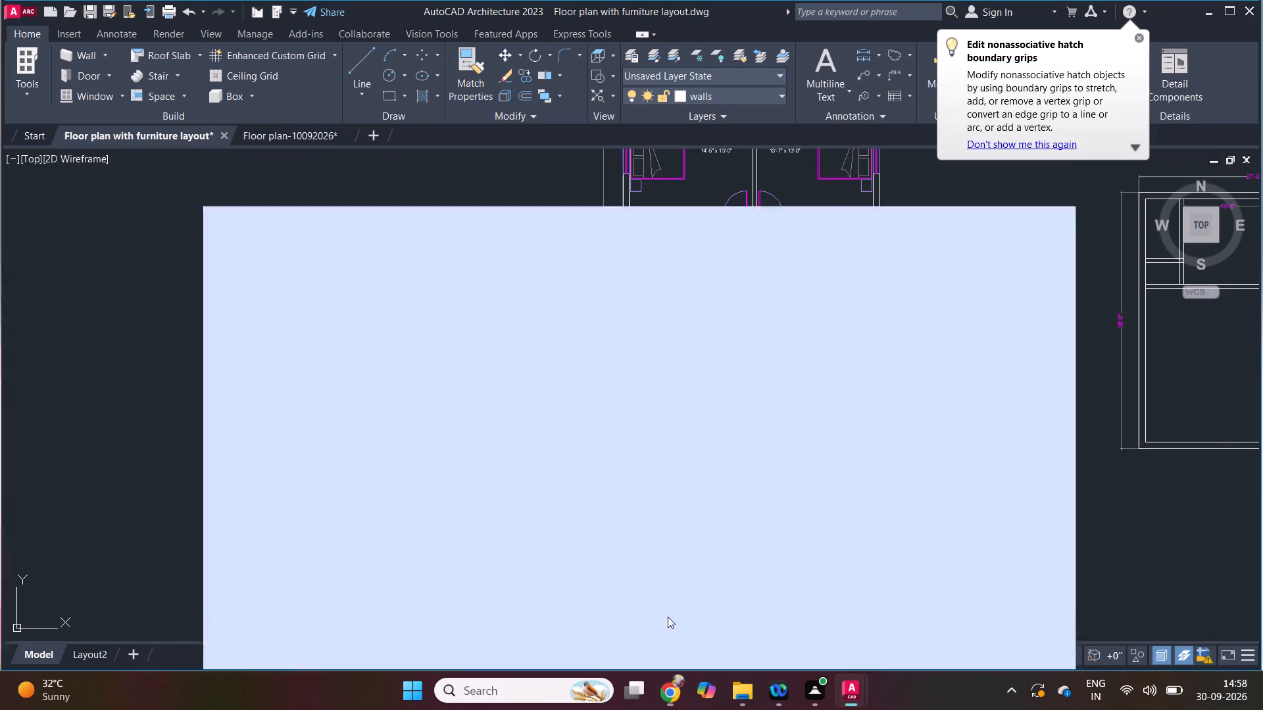
{"action": "scroll", "coordinate": [773, 225], "scroll_direction": "up", "scroll_amount": 2}
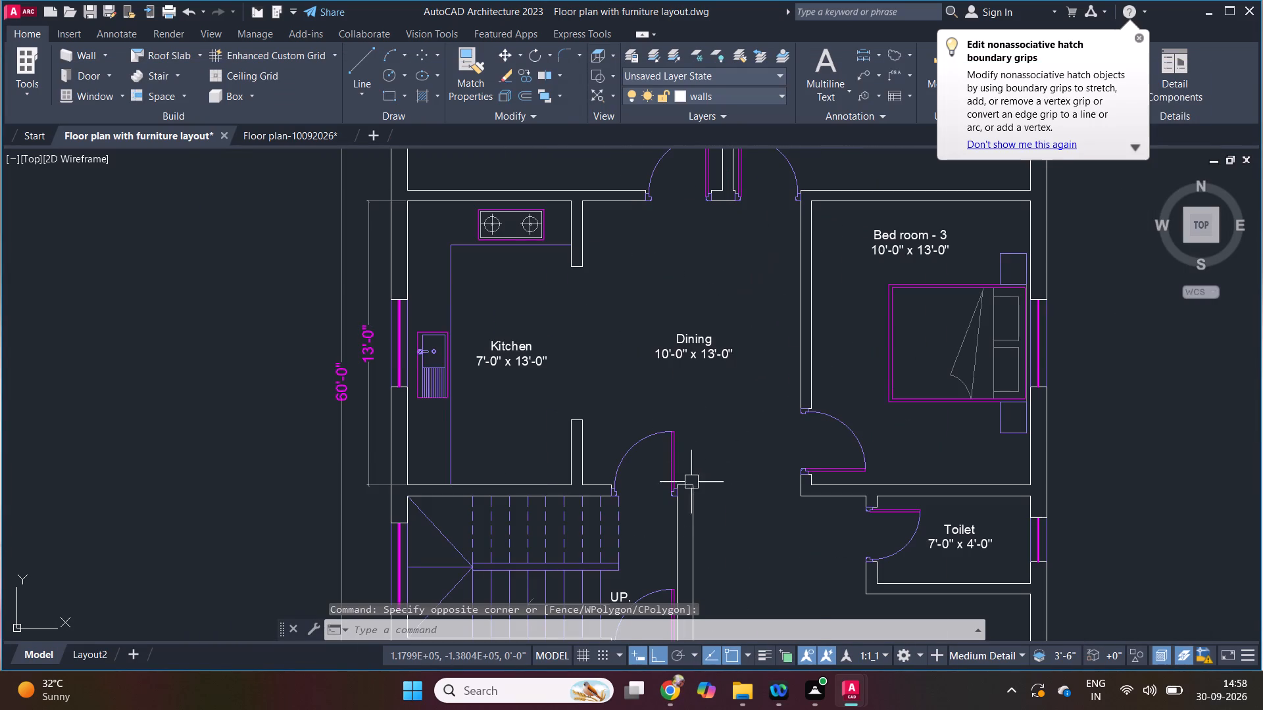
{"action": "scroll", "coordinate": [676, 516], "scroll_direction": "down", "scroll_amount": 2}
{"action": "scroll", "coordinate": [700, 331], "scroll_direction": "up", "scroll_amount": 1}
{"action": "left_click", "coordinate": [679, 701]}
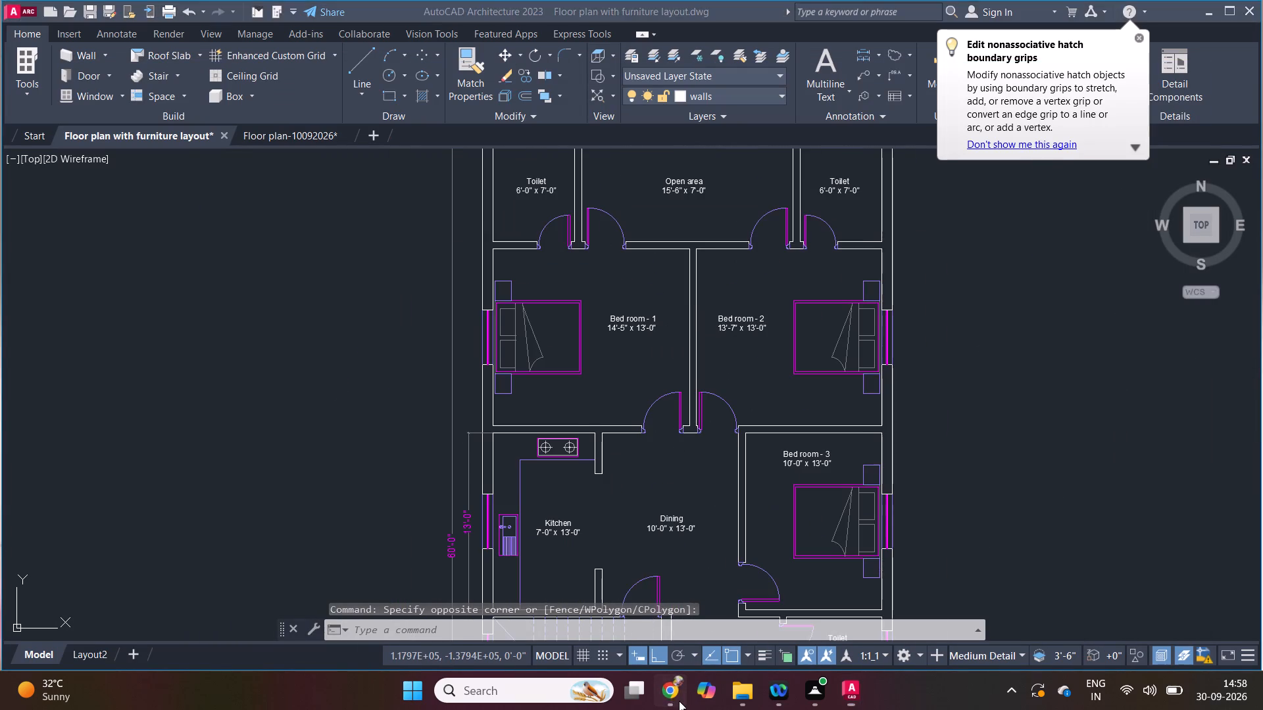
{"action": "scroll", "coordinate": [681, 552], "scroll_direction": "up", "scroll_amount": 2}
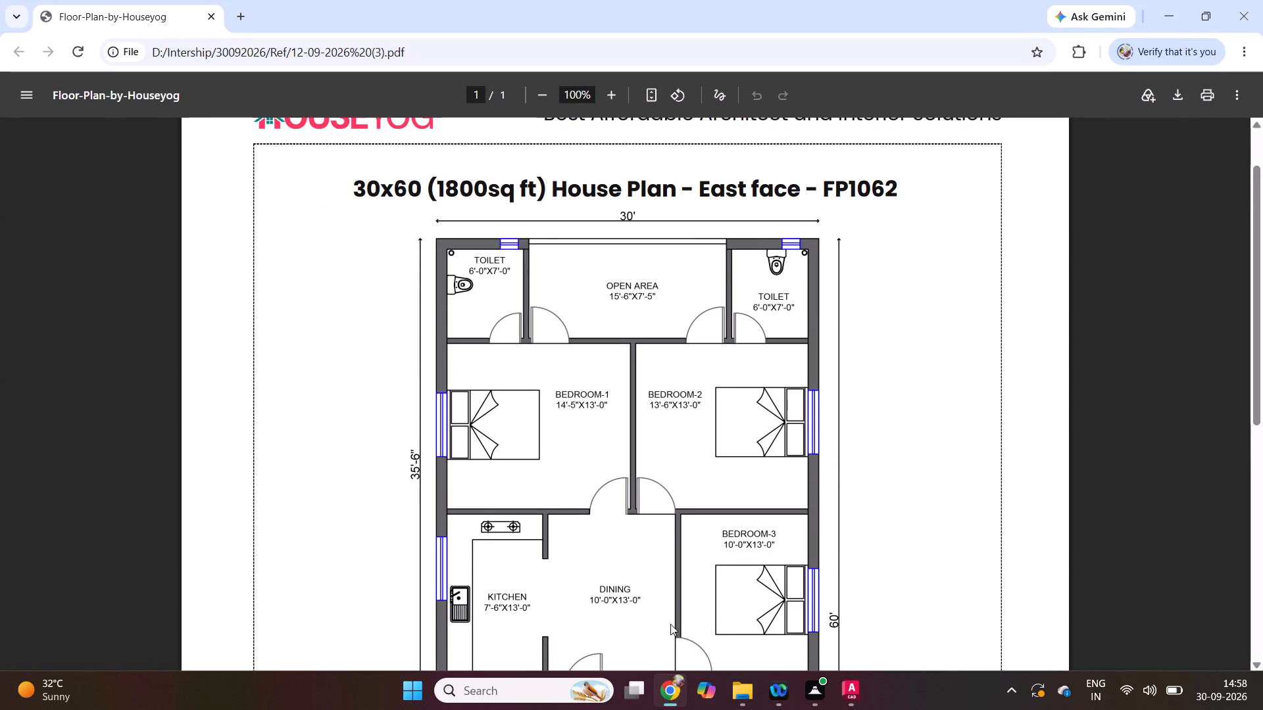
{"action": "left_click", "coordinate": [666, 690]}
{"action": "scroll", "coordinate": [700, 342], "scroll_direction": "down", "scroll_amount": 2}
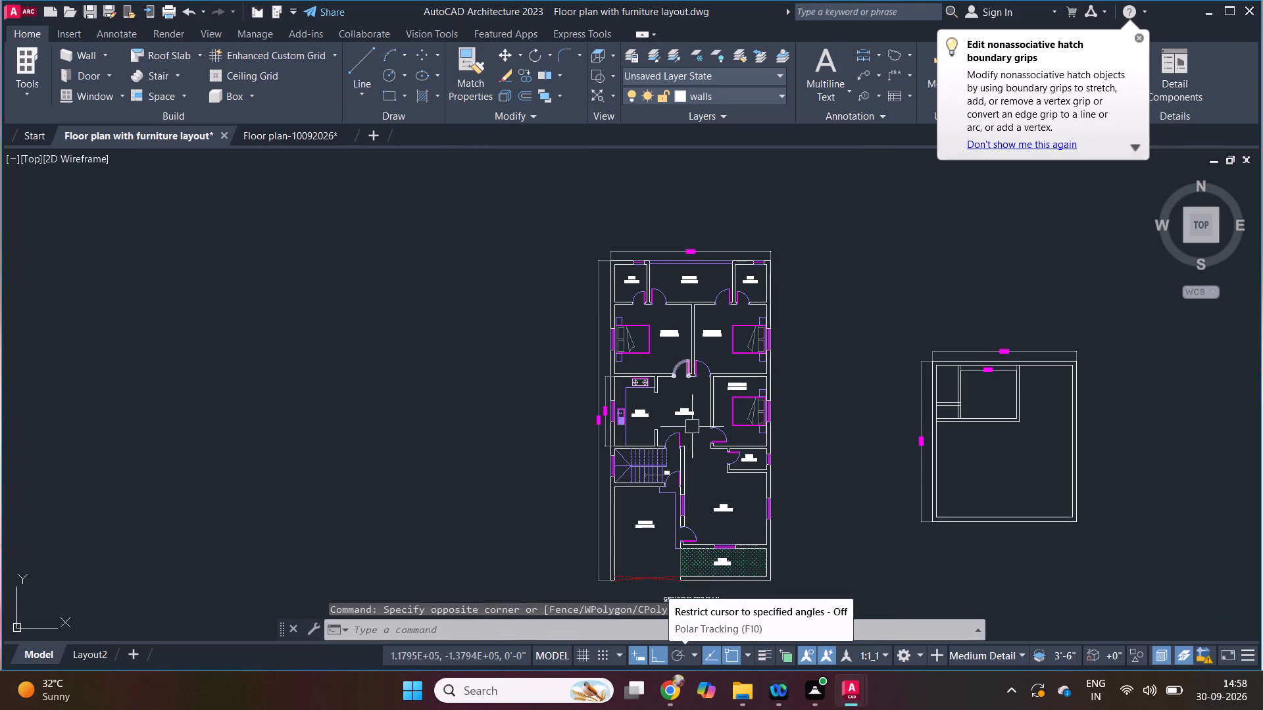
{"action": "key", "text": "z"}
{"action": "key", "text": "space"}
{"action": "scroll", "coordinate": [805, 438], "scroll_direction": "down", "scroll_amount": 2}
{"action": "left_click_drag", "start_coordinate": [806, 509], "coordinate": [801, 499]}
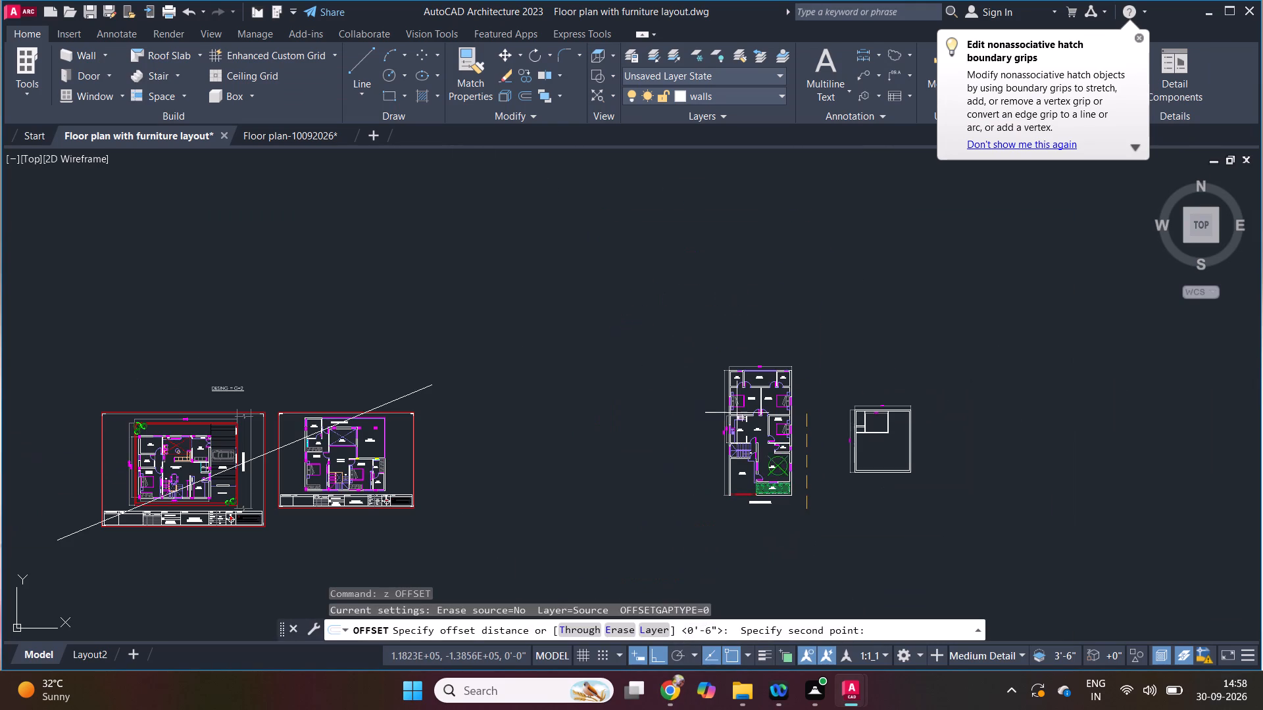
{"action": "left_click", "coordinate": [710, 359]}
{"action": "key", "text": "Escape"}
Start a hatch with the current pattern and fill the walls around the two upper toilets, open area, Bedroom 1 and Bedroom 2.
{"action": "scroll", "coordinate": [770, 508], "scroll_direction": "up", "scroll_amount": 2}
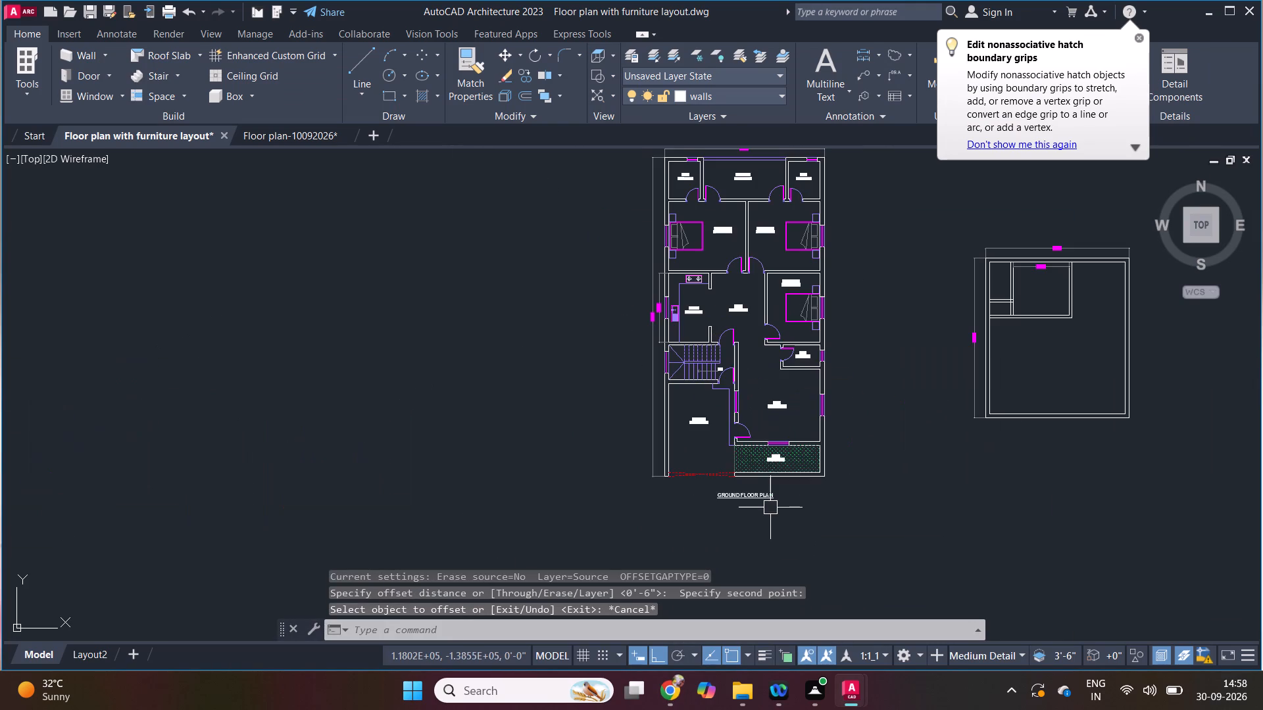
{"action": "key", "text": "h"}
{"action": "key", "text": "space"}
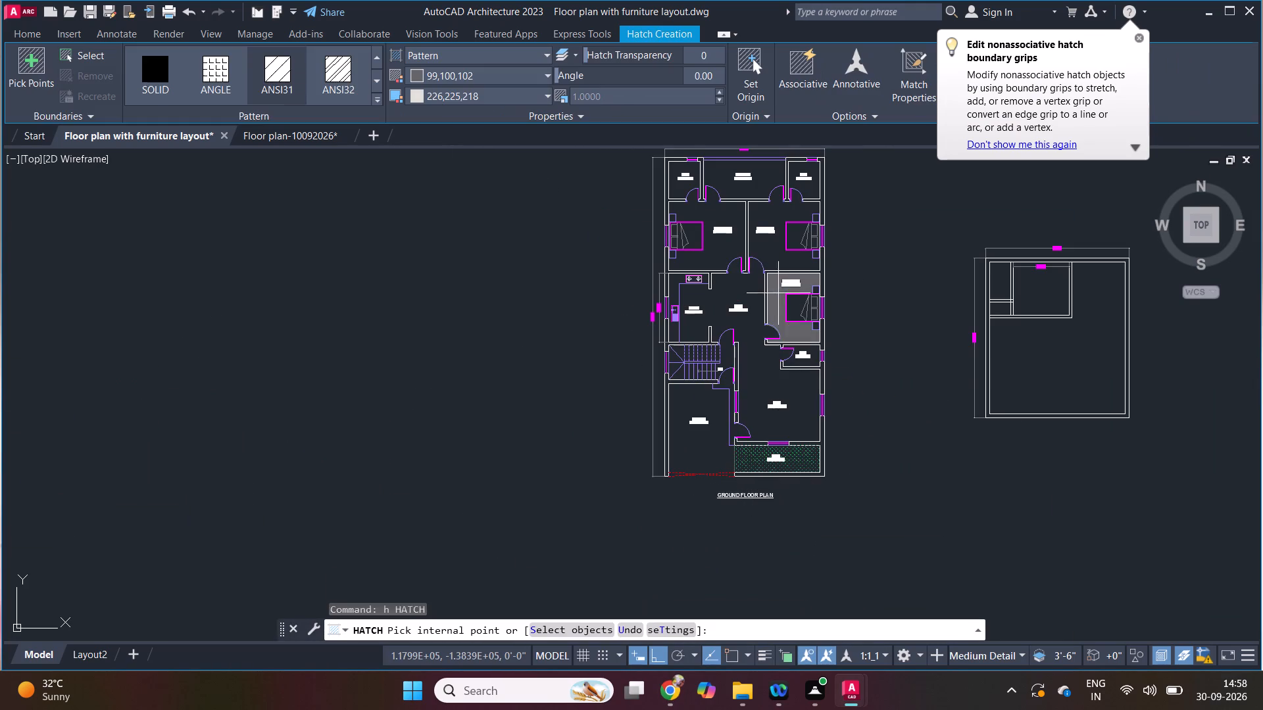
{"action": "left_click", "coordinate": [669, 160]}
{"action": "scroll", "coordinate": [703, 161], "scroll_direction": "up", "scroll_amount": 1}
{"action": "left_click", "coordinate": [703, 161]}
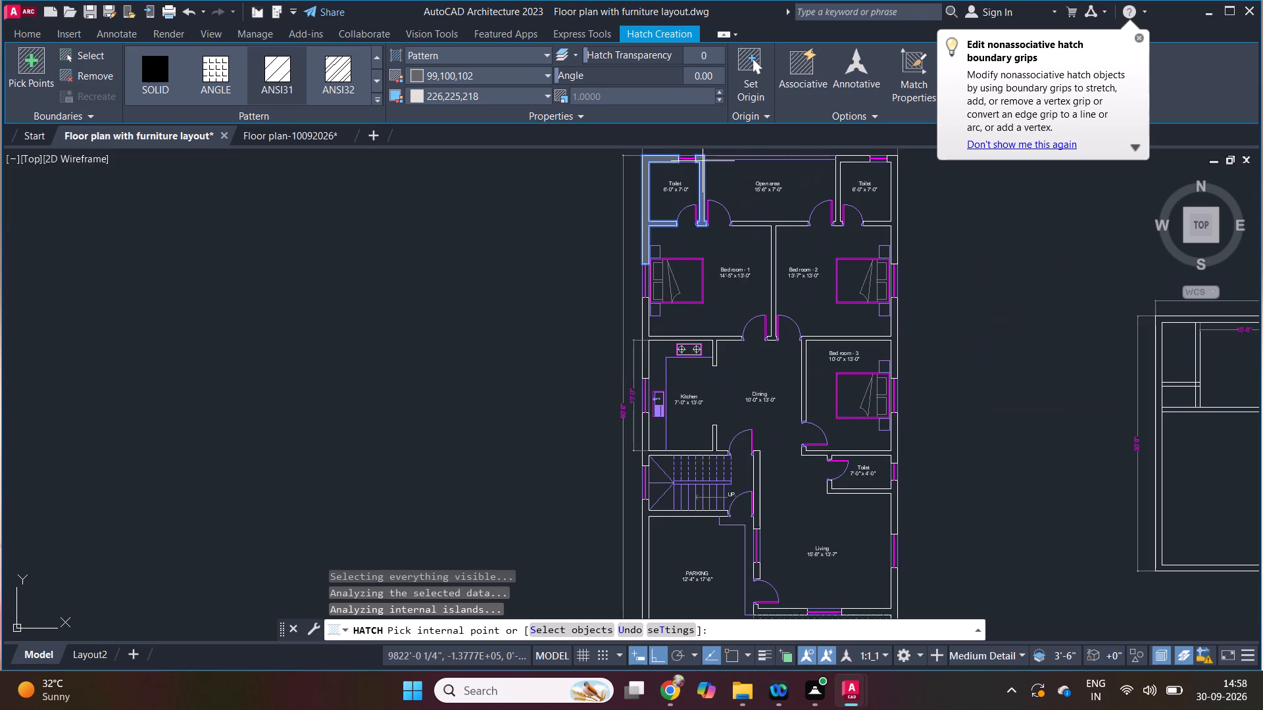
{"action": "left_click", "coordinate": [854, 159]}
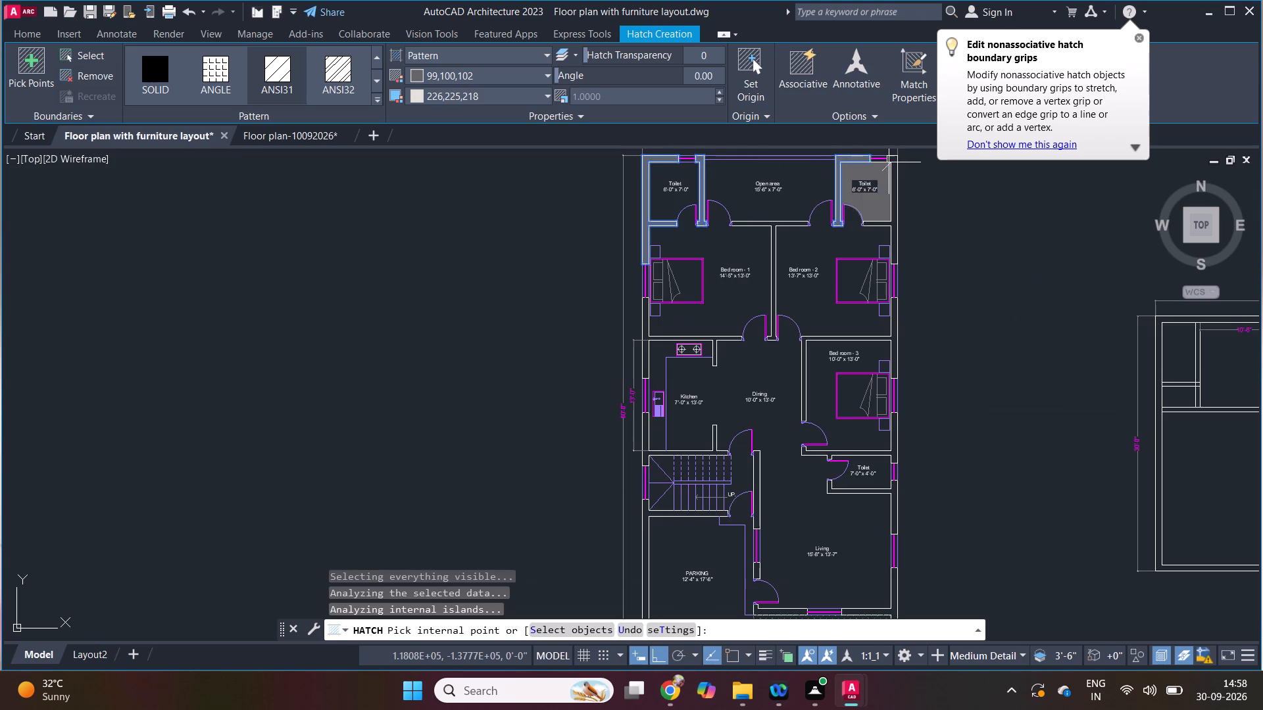
{"action": "left_click", "coordinate": [892, 159]}
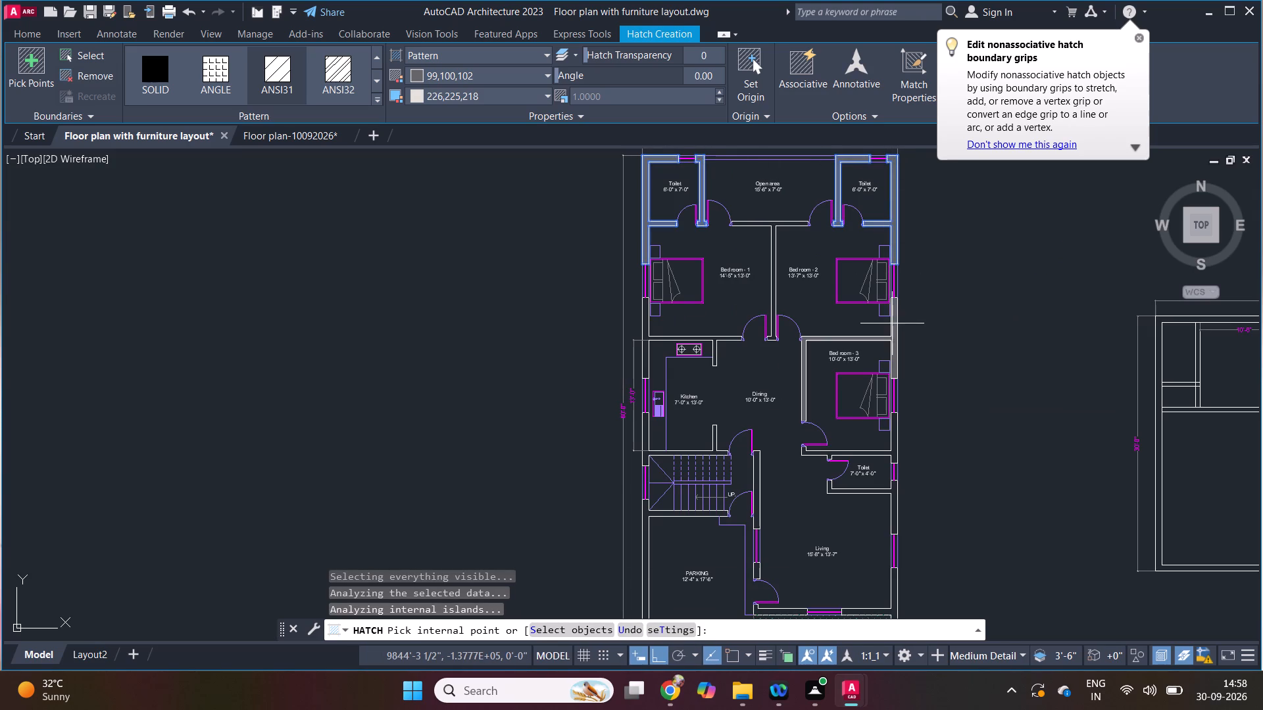
{"action": "left_click", "coordinate": [894, 324]}
{"action": "left_click", "coordinate": [775, 224]}
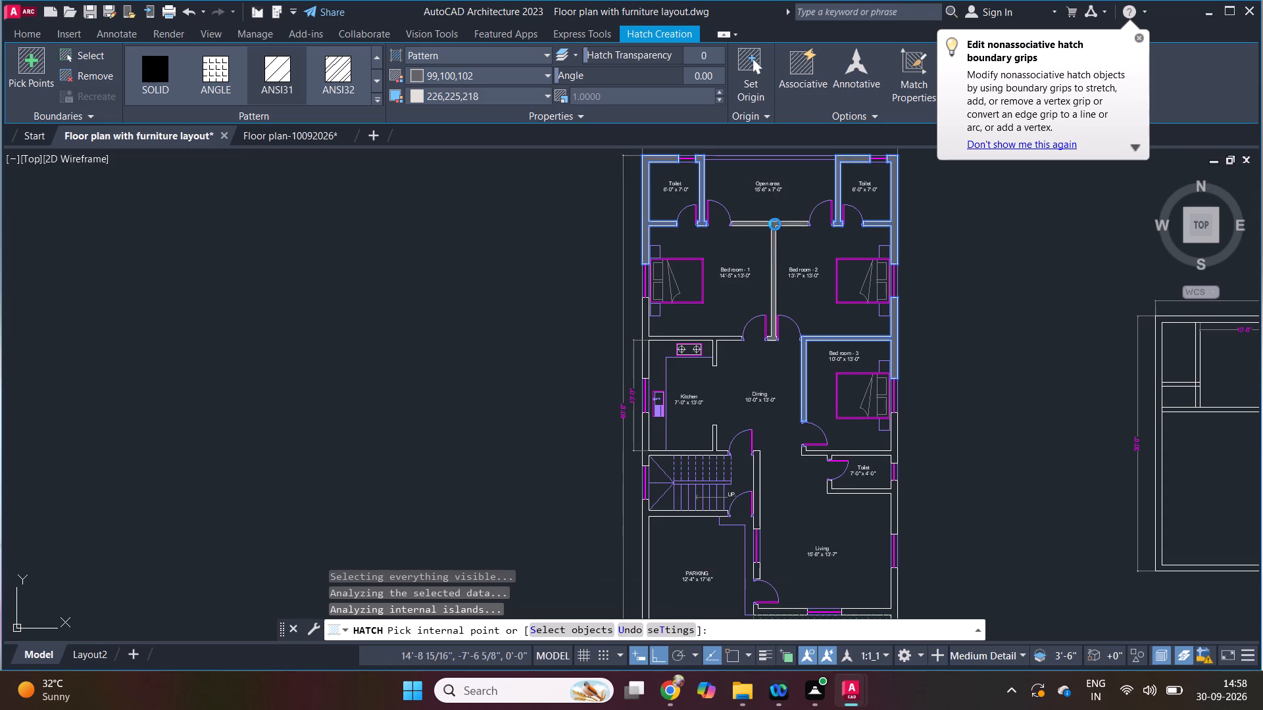
{"action": "left_click", "coordinate": [648, 352]}
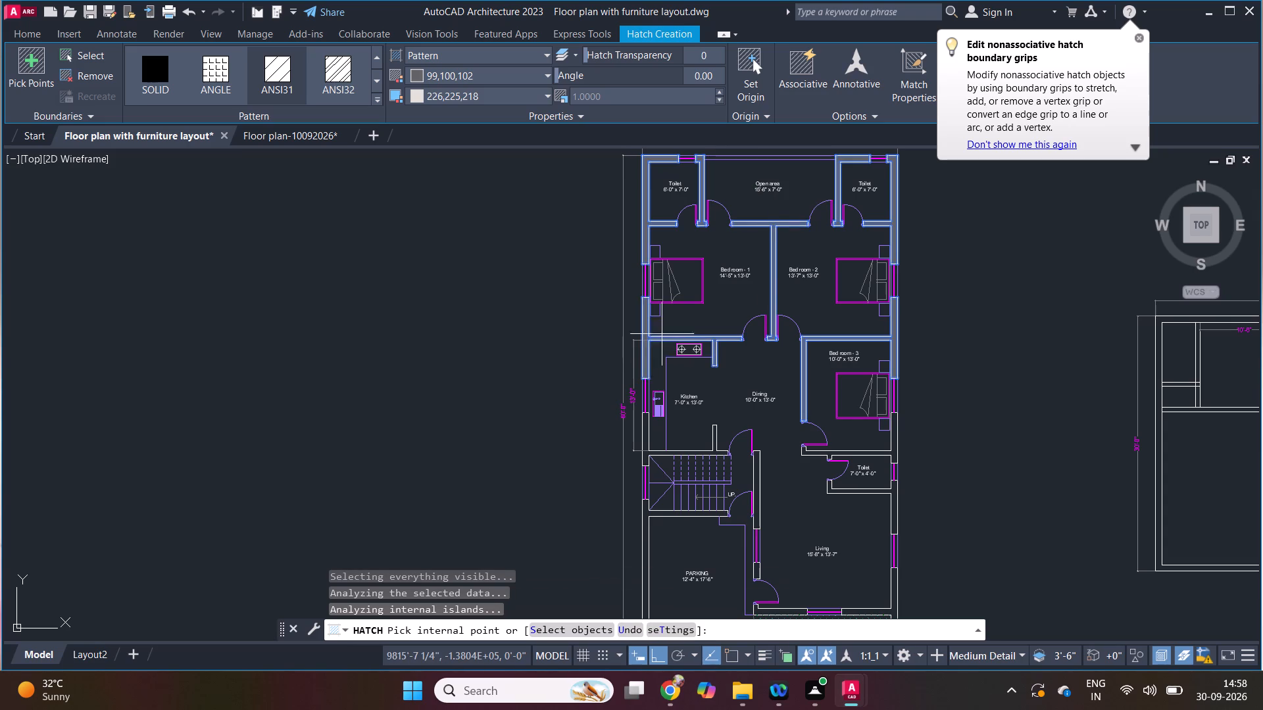
Add the walls below the Kitchen, below Bedroom 3 and around the small Toilet to the wall hatch.
{"action": "scroll", "coordinate": [691, 306], "scroll_direction": "down", "scroll_amount": 2}
{"action": "scroll", "coordinate": [682, 374], "scroll_direction": "up", "scroll_amount": 2}
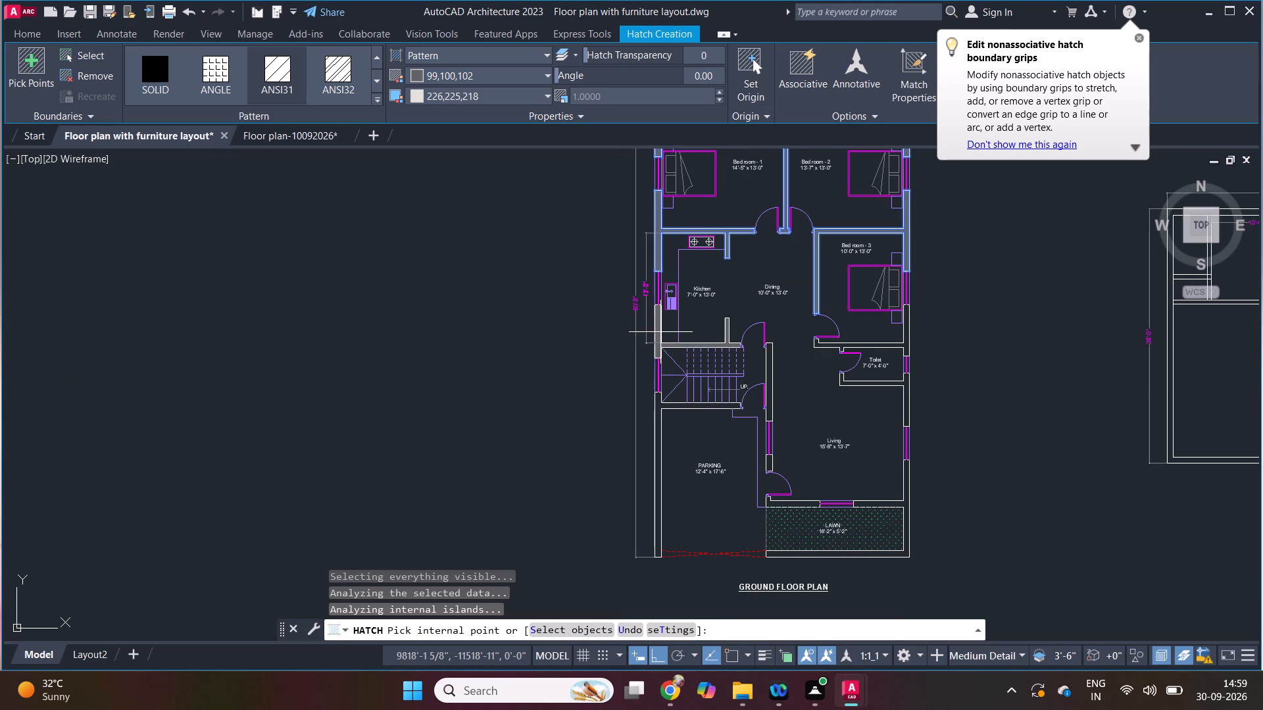
{"action": "left_click", "coordinate": [659, 332]}
{"action": "scroll", "coordinate": [906, 335], "scroll_direction": "up", "scroll_amount": 2}
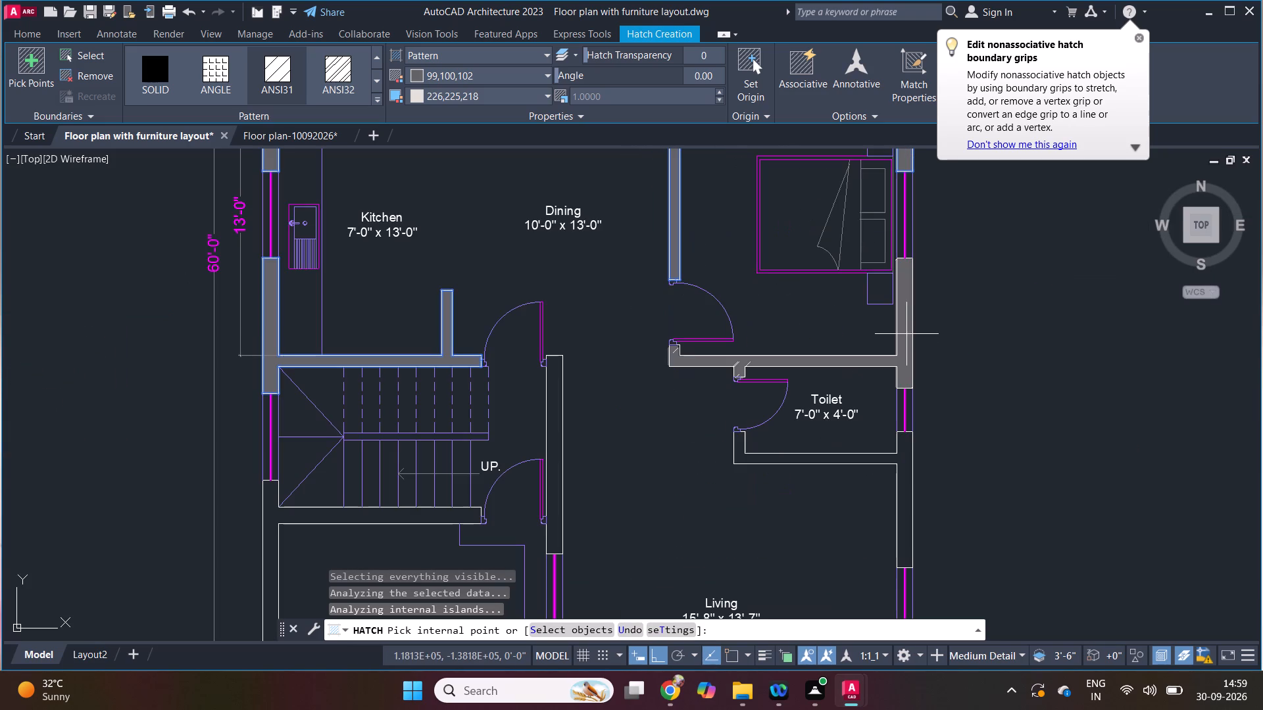
{"action": "left_click", "coordinate": [908, 331]}
{"action": "left_click", "coordinate": [908, 450]}
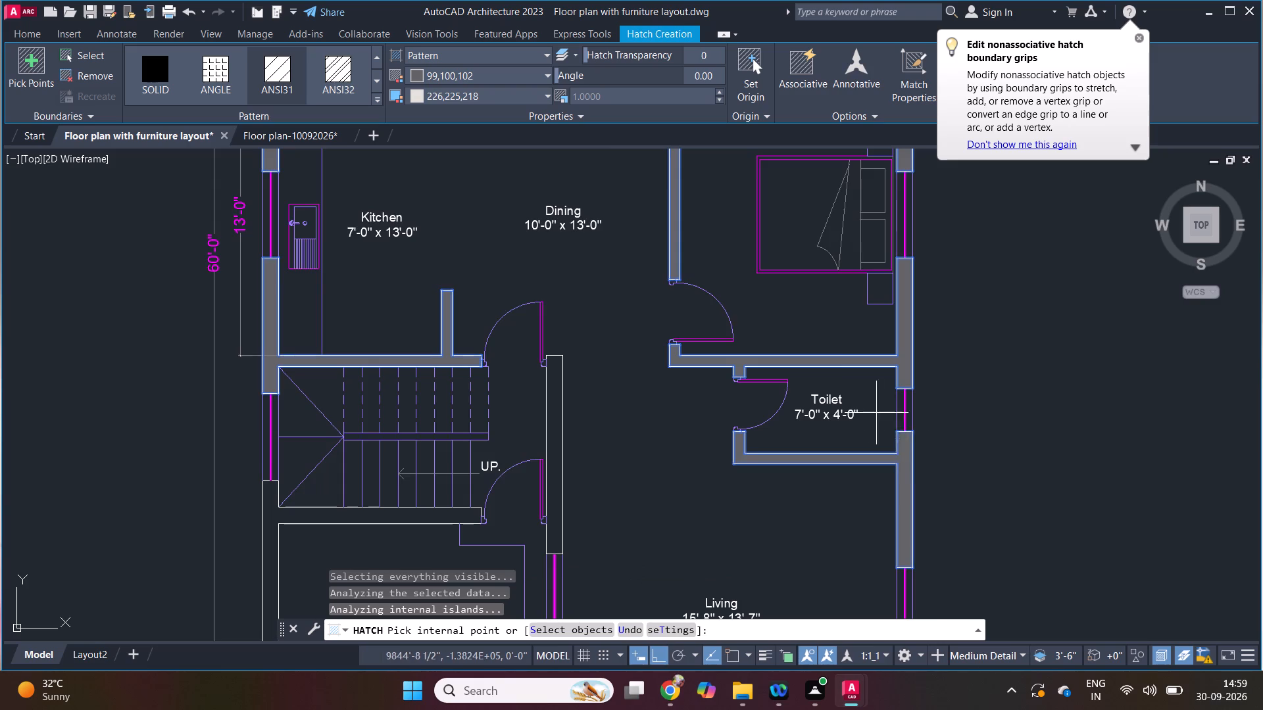
Fill the remaining walls around the staircase, Parking, Living room and Lawn, and finish the wall hatch.
{"action": "scroll", "coordinate": [757, 336], "scroll_direction": "down", "scroll_amount": 3}
{"action": "scroll", "coordinate": [658, 385], "scroll_direction": "up", "scroll_amount": 2}
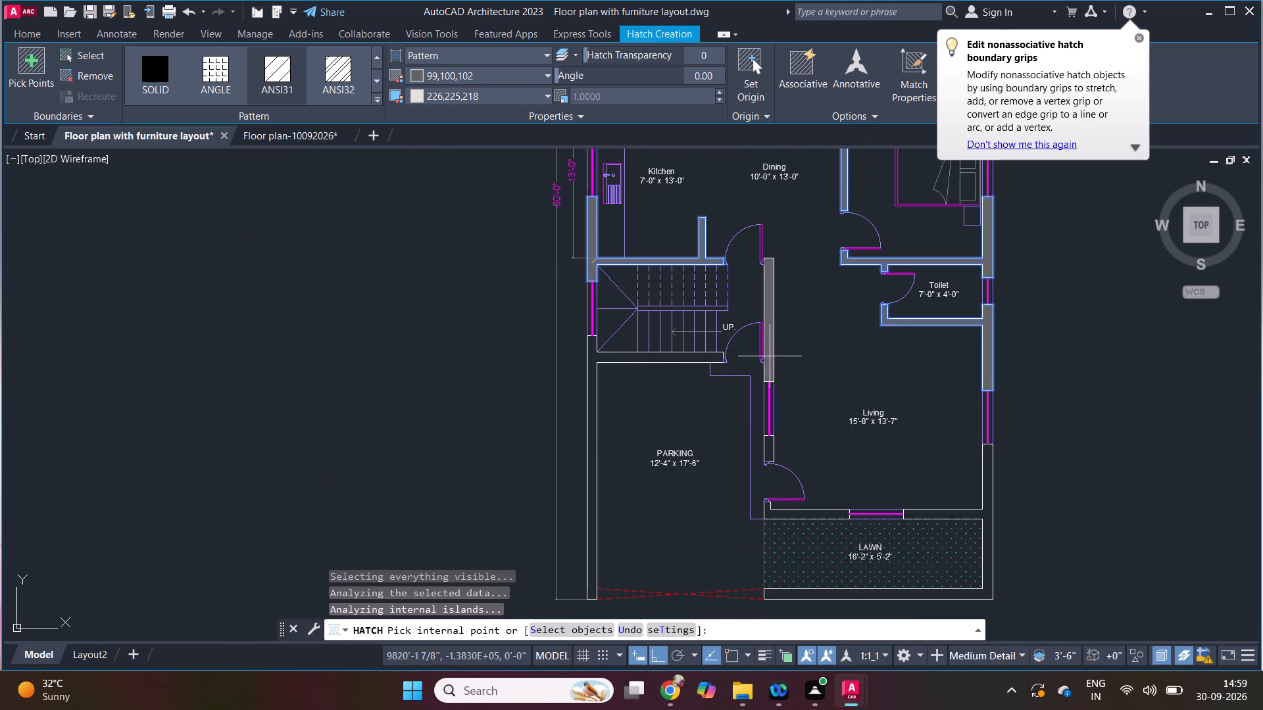
{"action": "left_click", "coordinate": [770, 356]}
{"action": "left_click", "coordinate": [698, 357]}
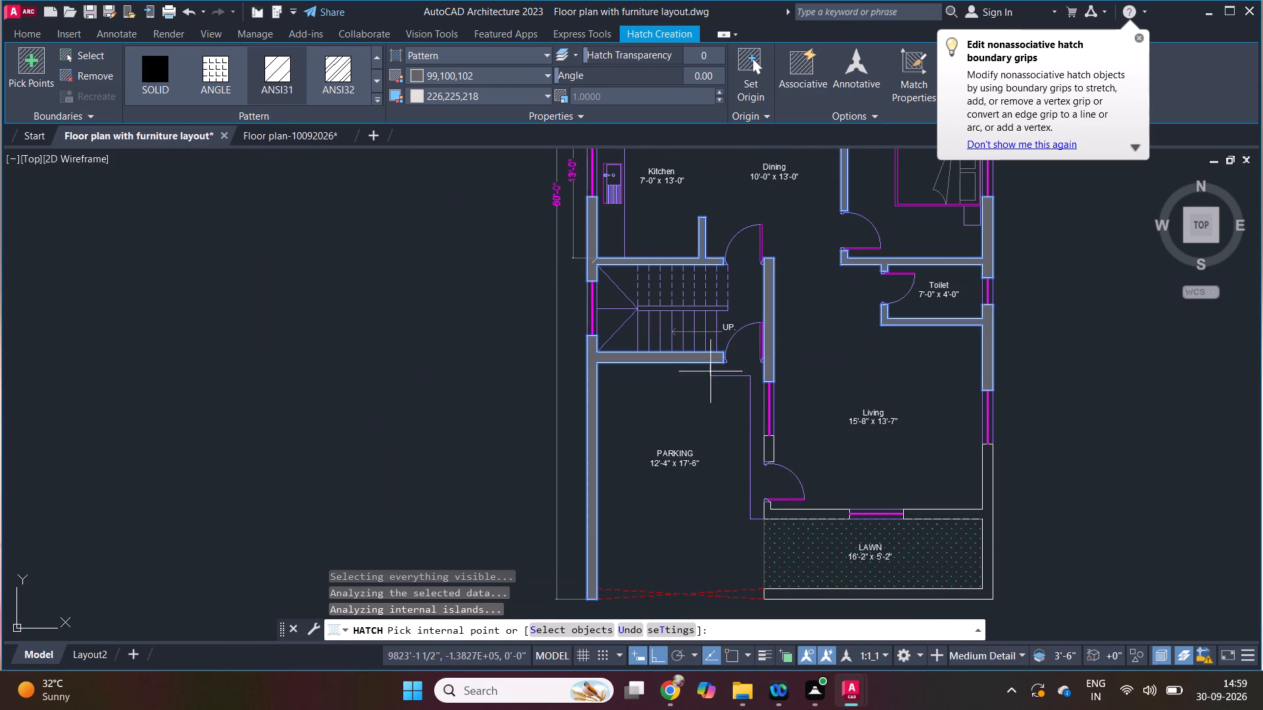
{"action": "left_click", "coordinate": [771, 443]}
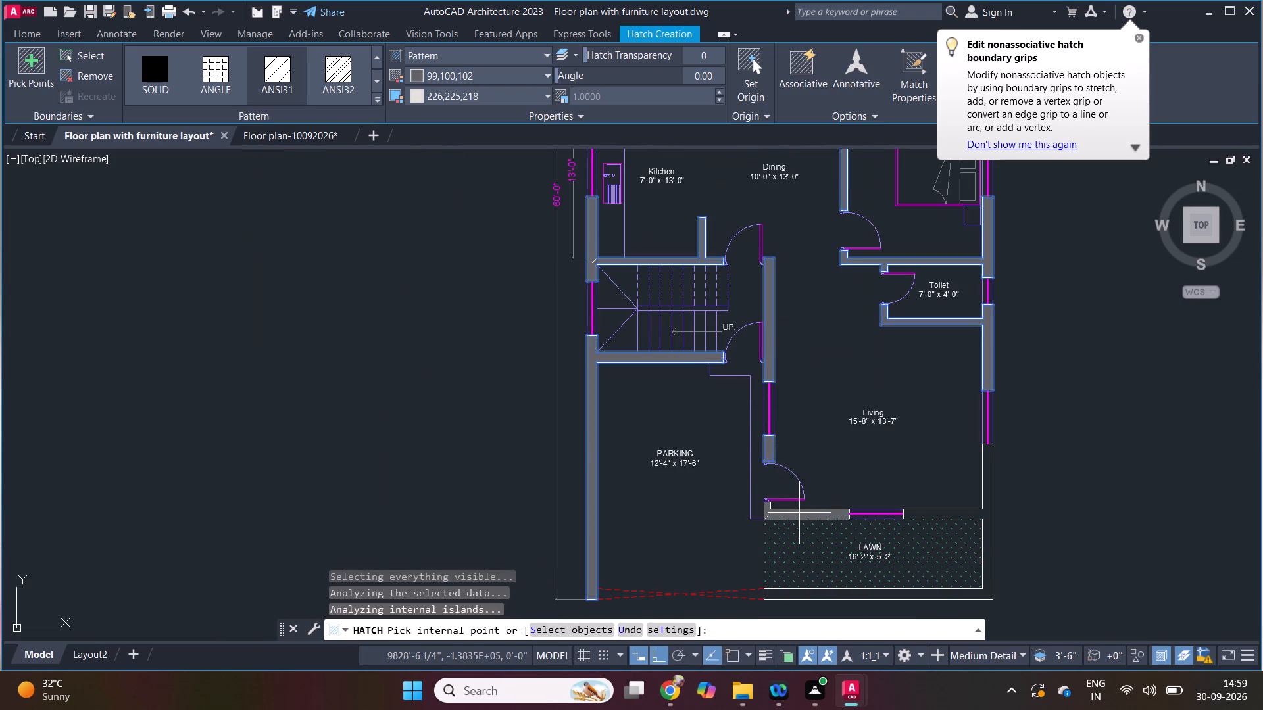
{"action": "left_click", "coordinate": [799, 513]}
{"action": "left_click", "coordinate": [927, 515]}
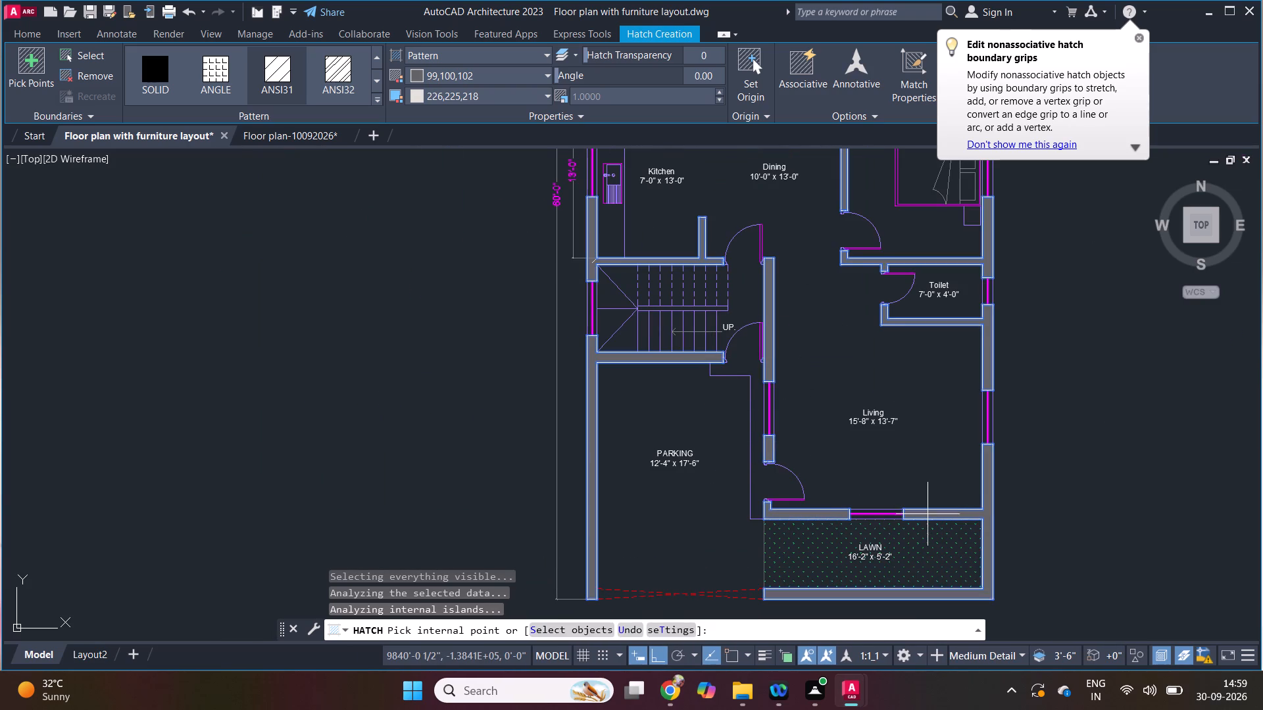
{"action": "key", "text": "space"}
{"action": "scroll", "coordinate": [772, 469], "scroll_direction": "down", "scroll_amount": 1}
{"action": "scroll", "coordinate": [697, 458], "scroll_direction": "down", "scroll_amount": 1}
{"action": "key", "text": "Escape"}
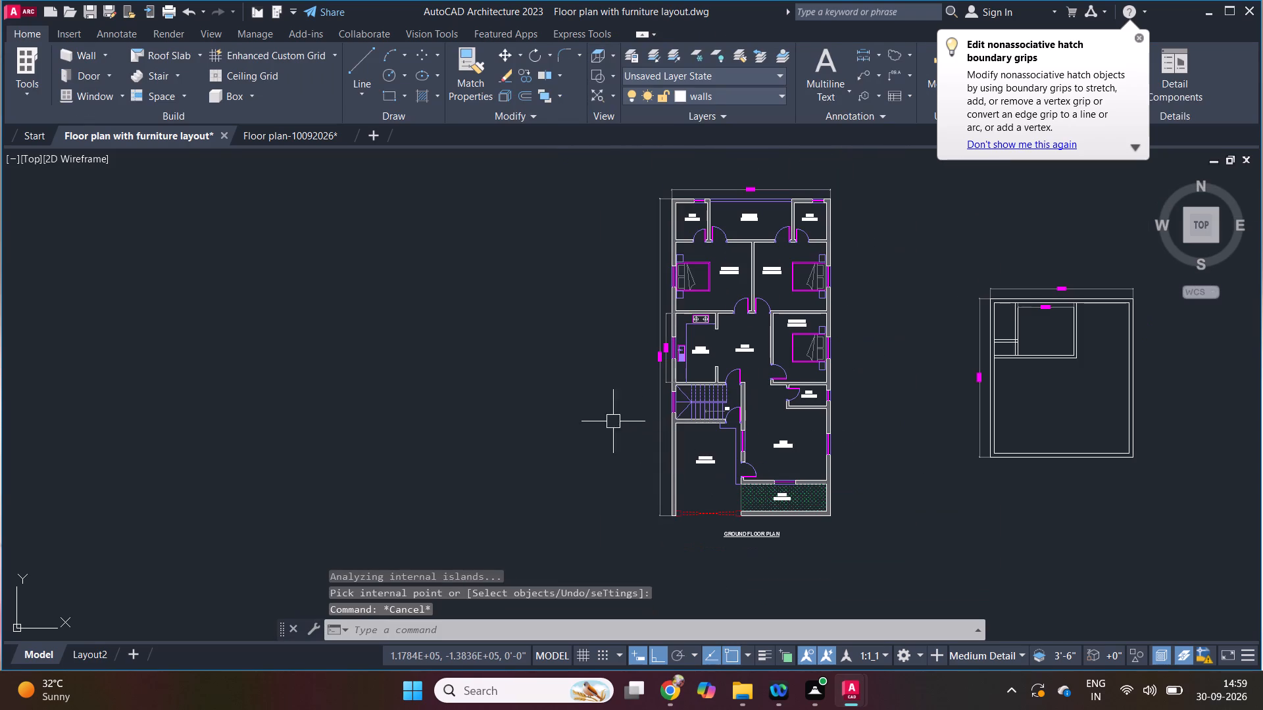
{"action": "key", "text": "Escape"}
Check the reference PDF's heading and copy the GROUND FLOOR PLAN title vertically to above the 30x60 plan.
{"action": "scroll", "coordinate": [603, 438], "scroll_direction": "down", "scroll_amount": 1}
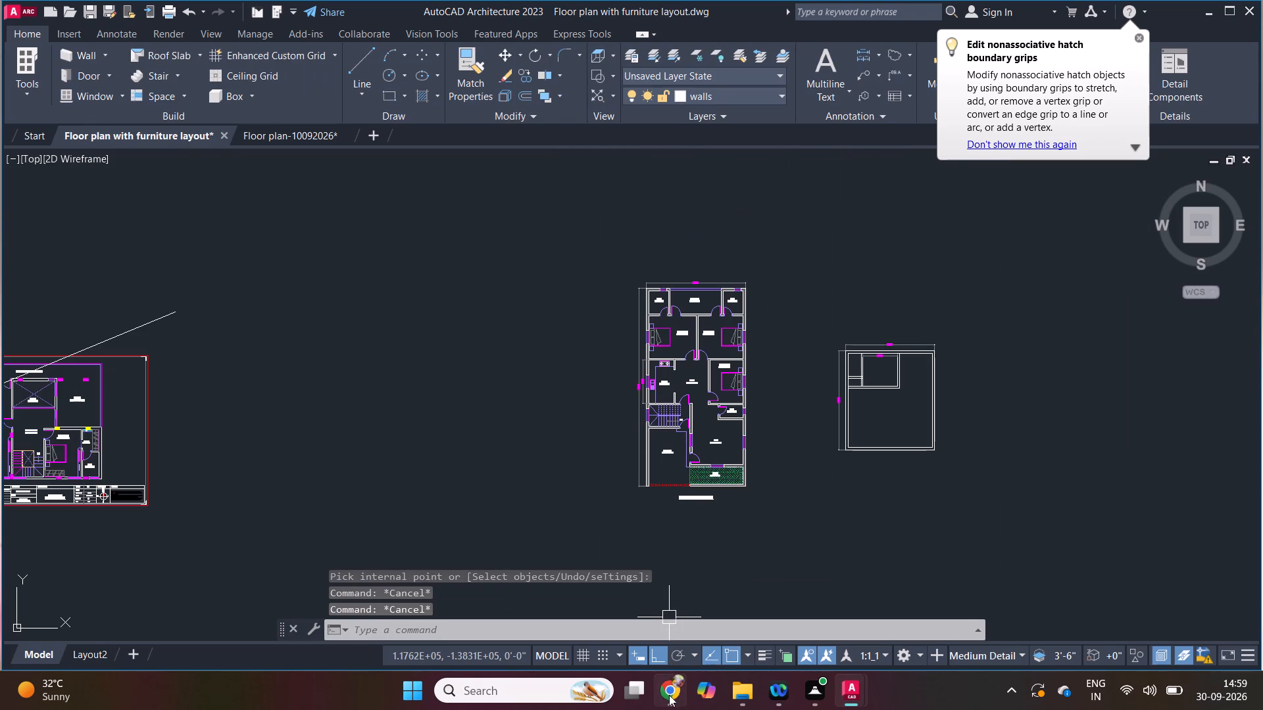
{"action": "left_click", "coordinate": [669, 695]}
{"action": "scroll", "coordinate": [728, 529], "scroll_direction": "up", "scroll_amount": 3}
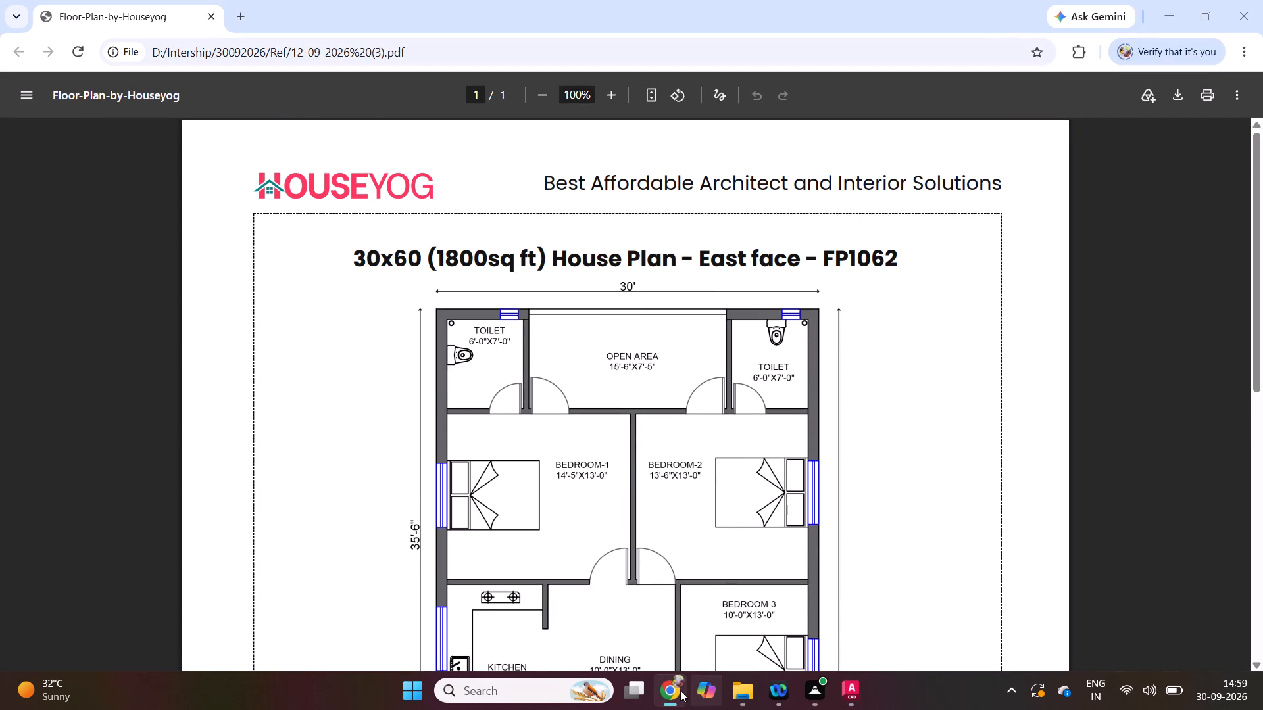
{"action": "left_click", "coordinate": [674, 692]}
{"action": "scroll", "coordinate": [660, 344], "scroll_direction": "down", "scroll_amount": 2}
{"action": "key", "text": "c"}
{"action": "key", "text": "p"}
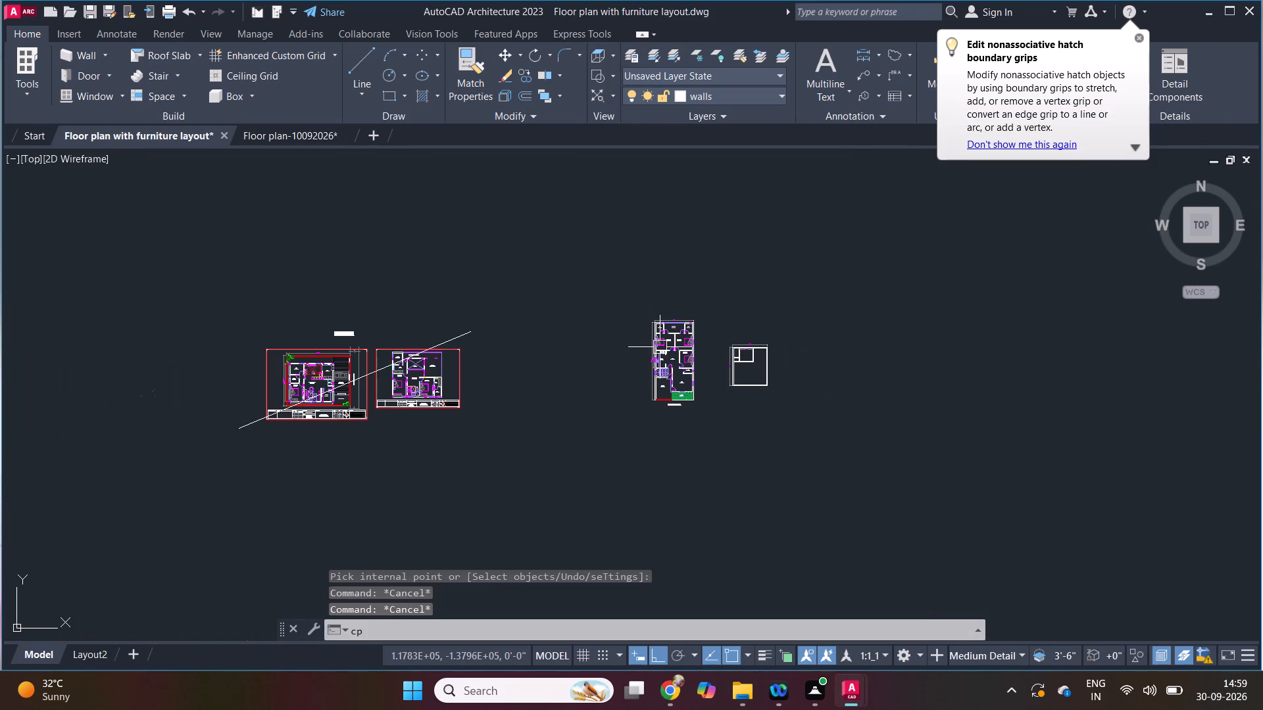
{"action": "key", "text": "space"}
{"action": "scroll", "coordinate": [662, 421], "scroll_direction": "up", "scroll_amount": 3}
{"action": "left_click", "coordinate": [701, 366]}
{"action": "key", "text": "space"}
{"action": "left_click", "coordinate": [733, 376]}
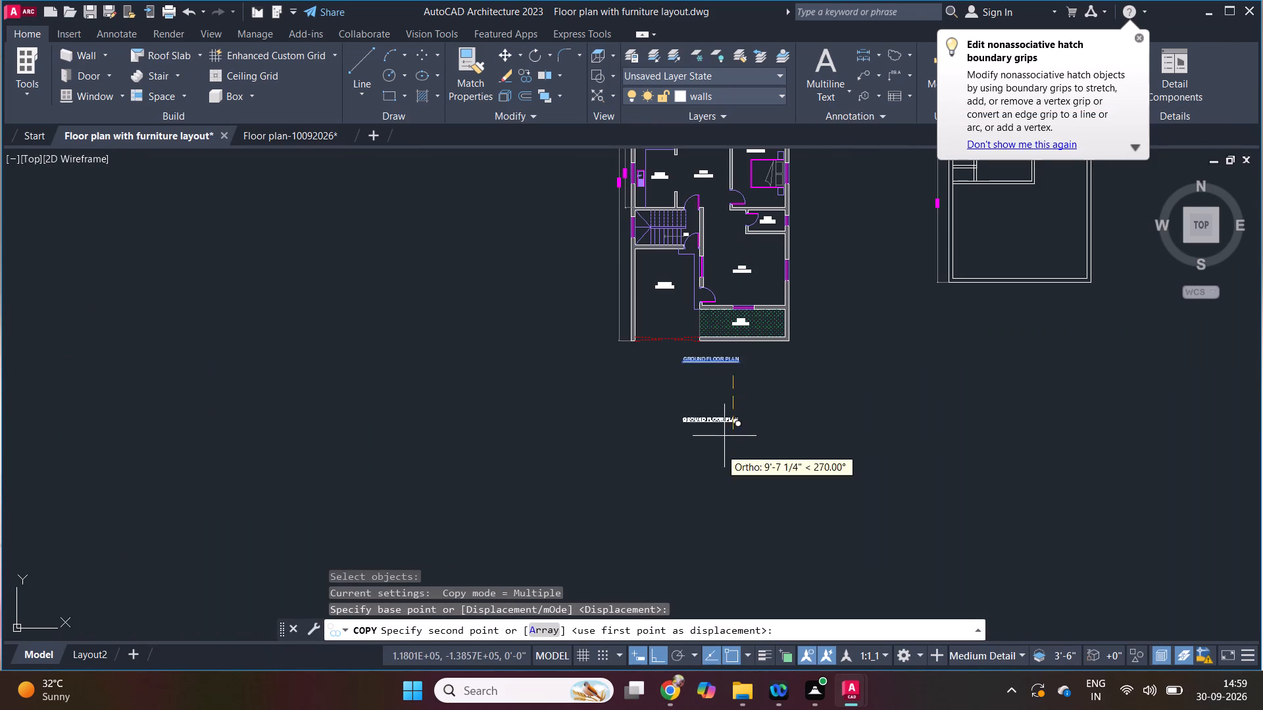
{"action": "scroll", "coordinate": [720, 466], "scroll_direction": "down", "scroll_amount": 3}
{"action": "scroll", "coordinate": [735, 333], "scroll_direction": "up", "scroll_amount": 3}
{"action": "left_click", "coordinate": [706, 408]}
{"action": "key", "text": "Escape"}
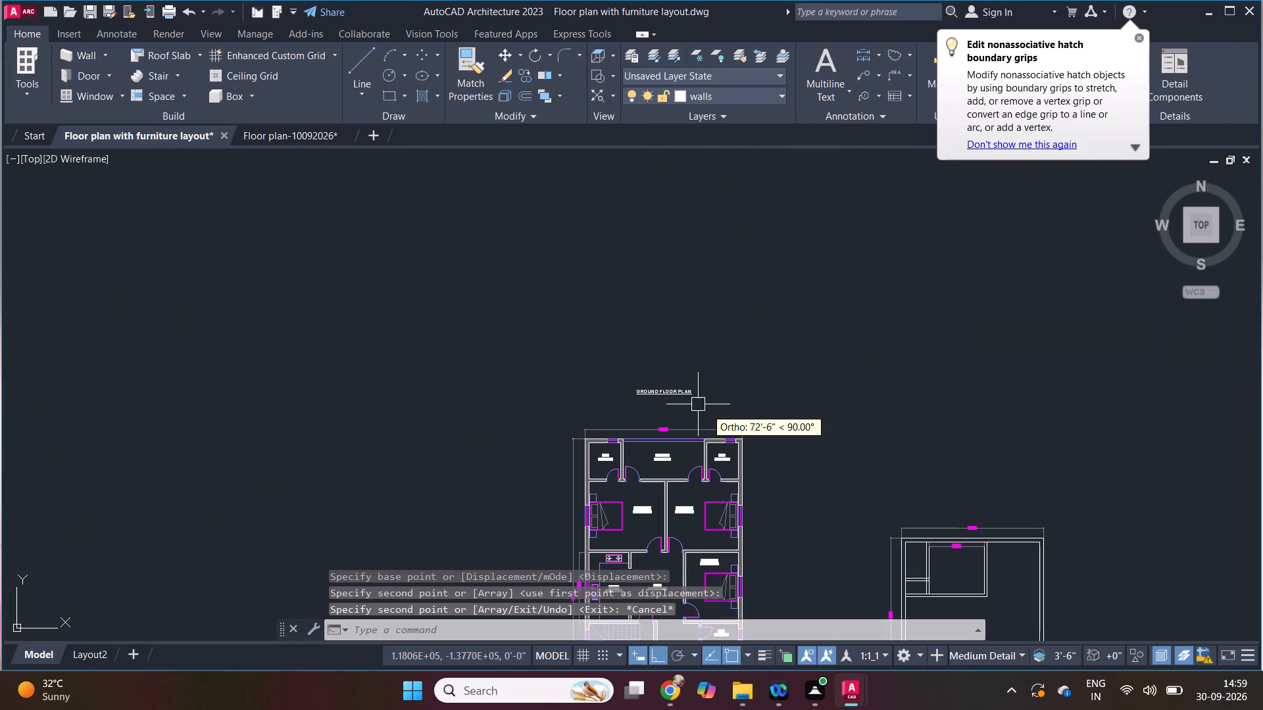
Move the copied title straight down, closer to the 30'-0" overall width dimension.
{"action": "scroll", "coordinate": [684, 400], "scroll_direction": "up", "scroll_amount": 2}
{"action": "key", "text": "m"}
{"action": "key", "text": "space"}
{"action": "left_click", "coordinate": [669, 368]}
{"action": "left_click_drag", "start_coordinate": [627, 397], "coordinate": [638, 400]}
{"action": "key", "text": "space"}
{"action": "left_click_drag", "start_coordinate": [758, 375], "coordinate": [758, 390]}
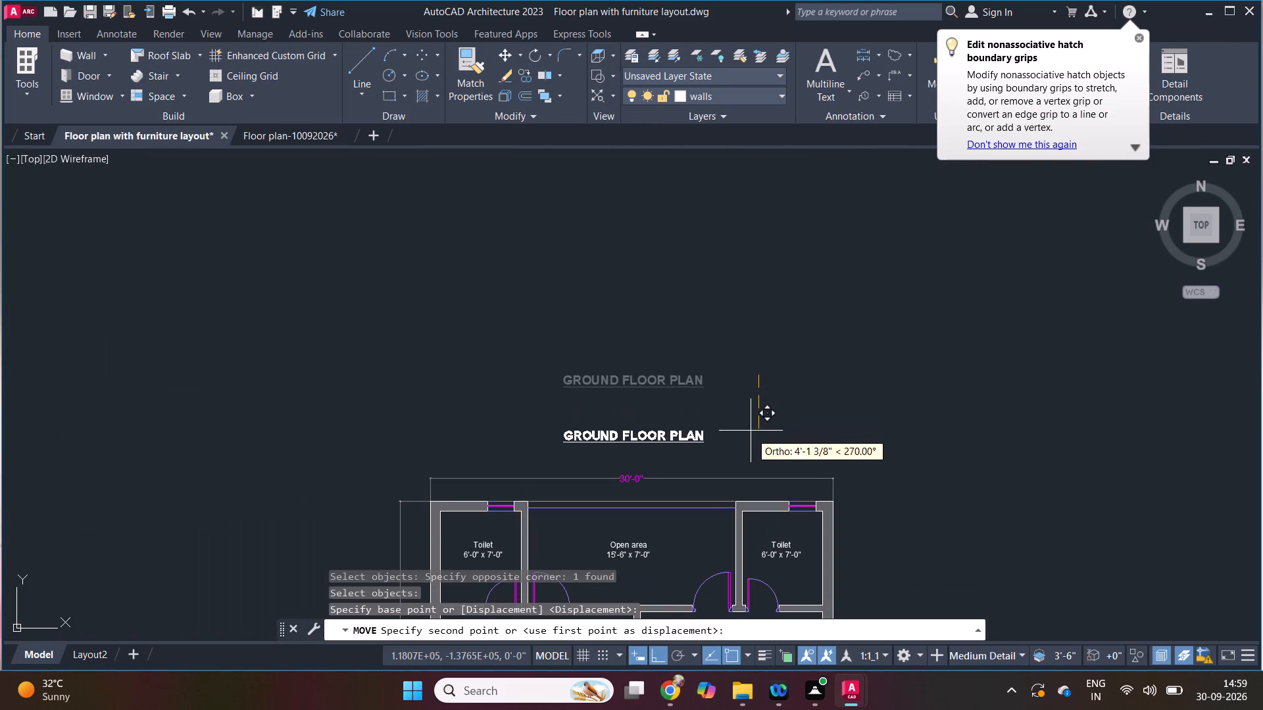
{"action": "left_click", "coordinate": [751, 438]}
{"action": "key", "text": "Escape"}
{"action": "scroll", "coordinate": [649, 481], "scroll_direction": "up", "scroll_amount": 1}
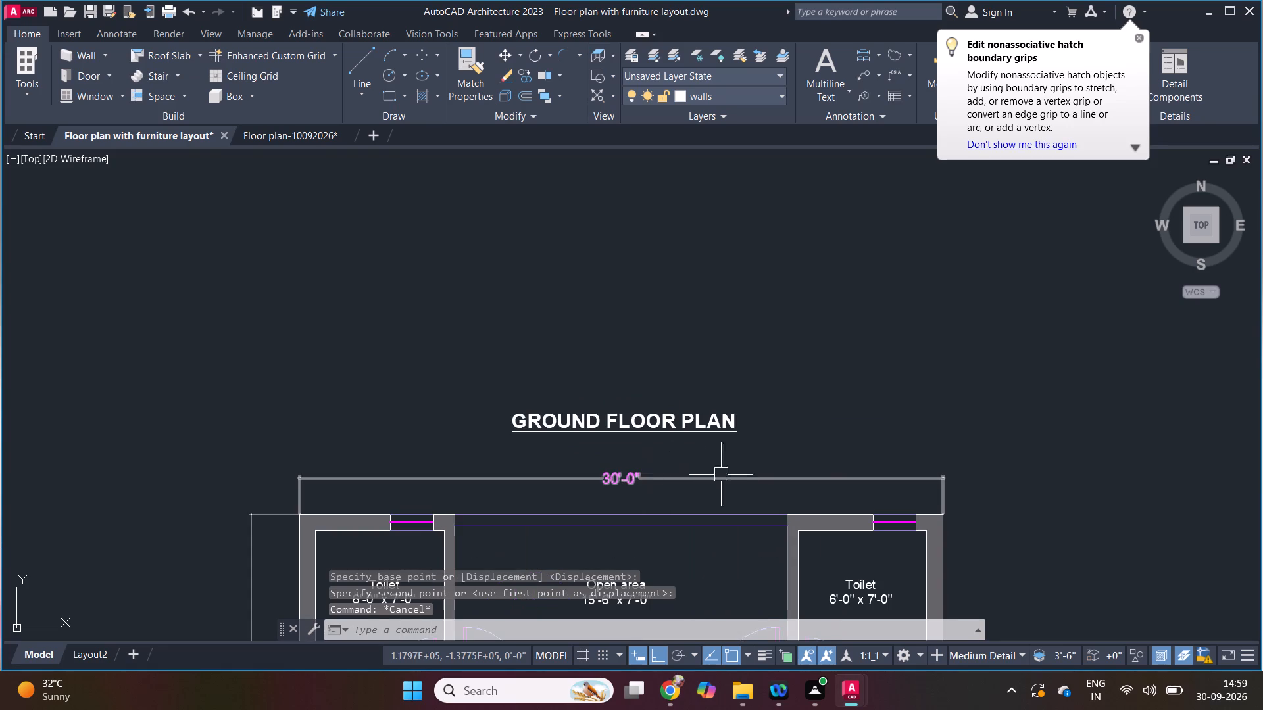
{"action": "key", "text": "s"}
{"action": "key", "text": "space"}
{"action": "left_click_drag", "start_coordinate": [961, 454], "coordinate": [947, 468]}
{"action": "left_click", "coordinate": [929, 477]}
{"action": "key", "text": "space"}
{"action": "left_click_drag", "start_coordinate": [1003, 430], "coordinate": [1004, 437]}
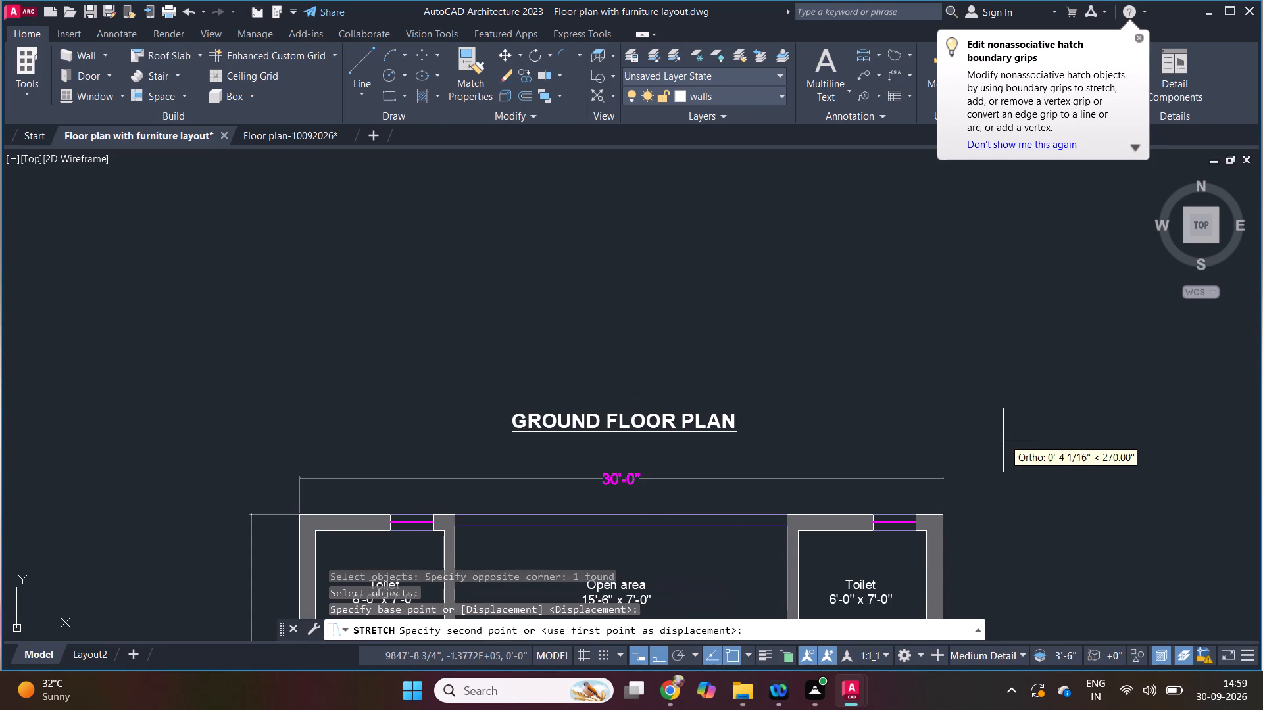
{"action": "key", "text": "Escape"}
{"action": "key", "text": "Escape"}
Stretch the 30'-0" overall width dimension line straight down, closer to the plan's top wall.
{"action": "scroll", "coordinate": [947, 484], "scroll_direction": "up", "scroll_amount": 2}
{"action": "key", "text": "s"}
{"action": "key", "text": "space"}
{"action": "left_click_drag", "start_coordinate": [951, 493], "coordinate": [949, 479]}
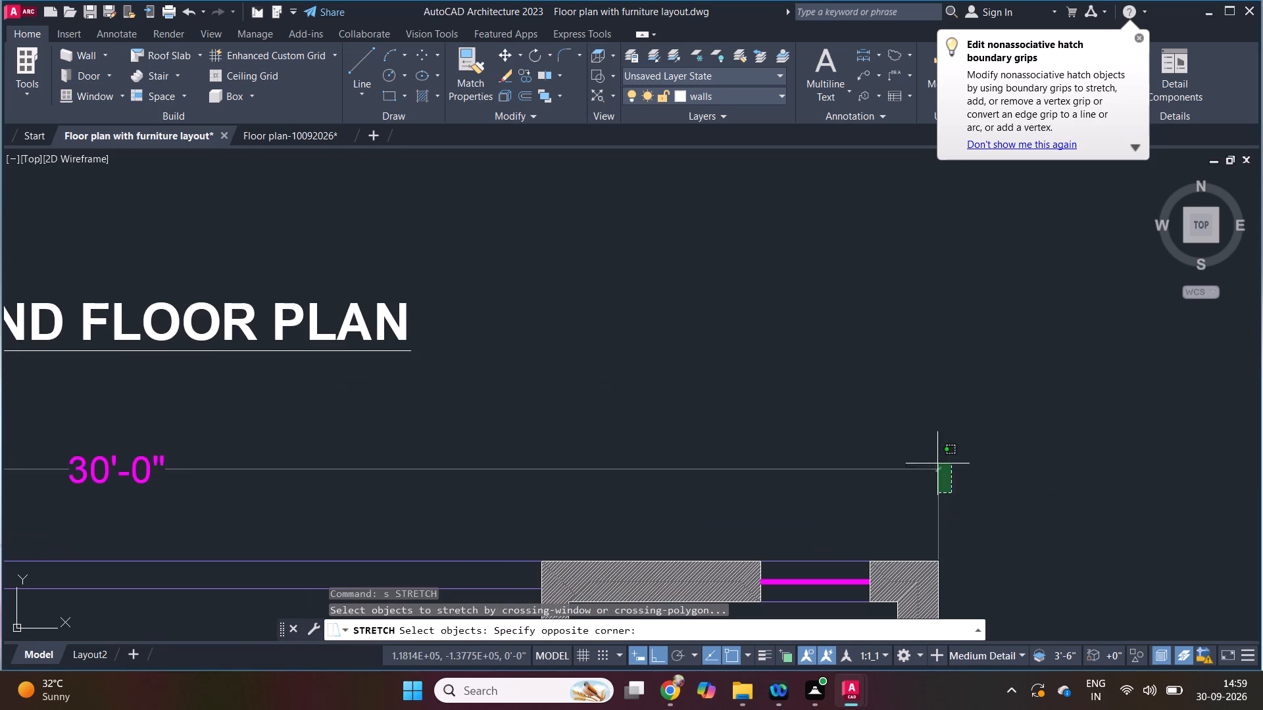
{"action": "left_click_drag", "start_coordinate": [923, 443], "coordinate": [924, 433]}
{"action": "key", "text": "space"}
{"action": "left_click_drag", "start_coordinate": [991, 375], "coordinate": [993, 392]}
{"action": "left_click", "coordinate": [994, 414]}
{"action": "key", "text": "Escape"}
{"action": "scroll", "coordinate": [1024, 419], "scroll_direction": "down", "scroll_amount": 3}
{"action": "key", "text": "Escape"}
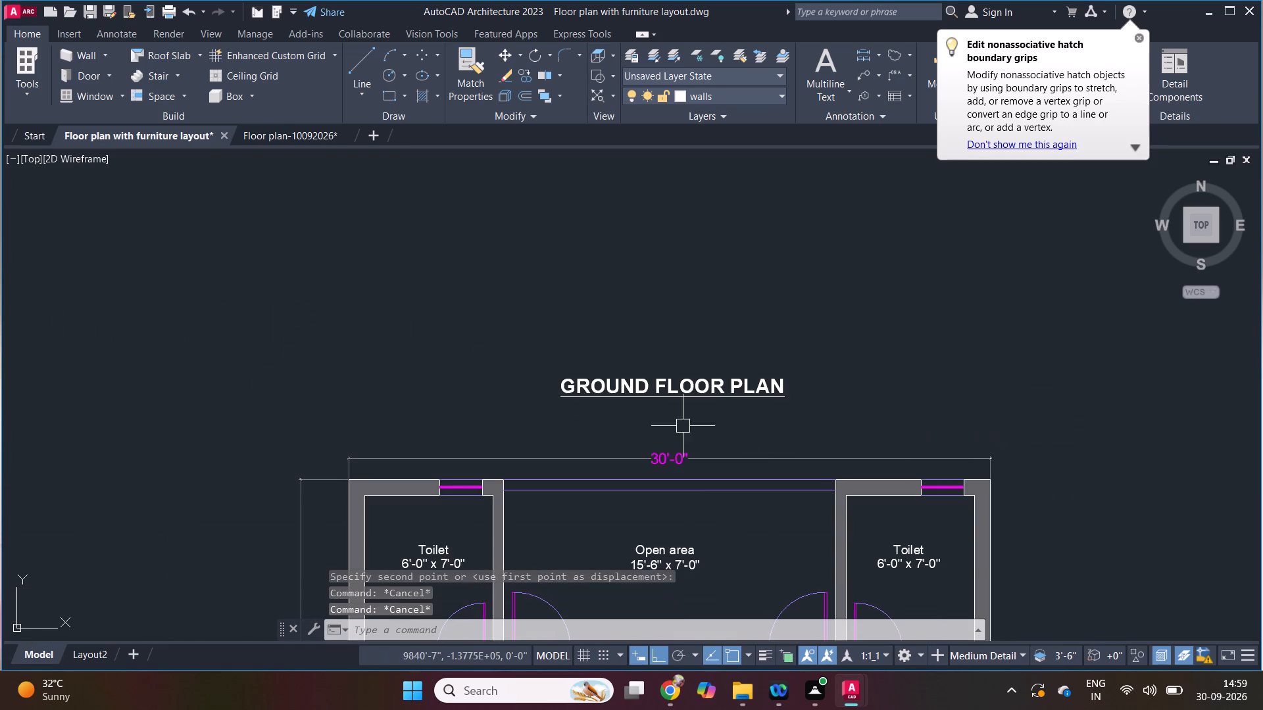
Replace the copied GROUND FLOOR PLAN title above the 30x60 plan with "30 x 60", following the reference PDF's heading.
{"action": "scroll", "coordinate": [661, 402], "scroll_direction": "up", "scroll_amount": 2}
{"action": "key", "text": "e"}
{"action": "key", "text": "d"}
{"action": "key", "text": "space"}
{"action": "left_click", "coordinate": [670, 371]}
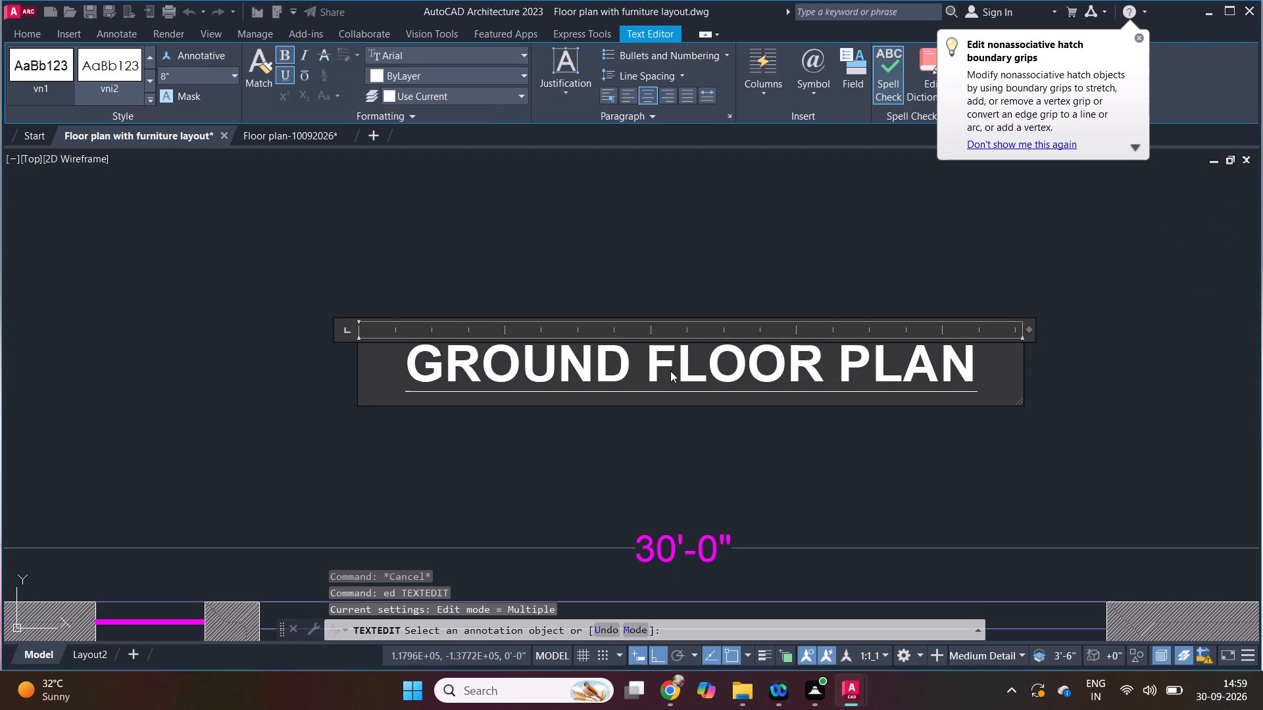
{"action": "key", "text": "ctrl+a"}
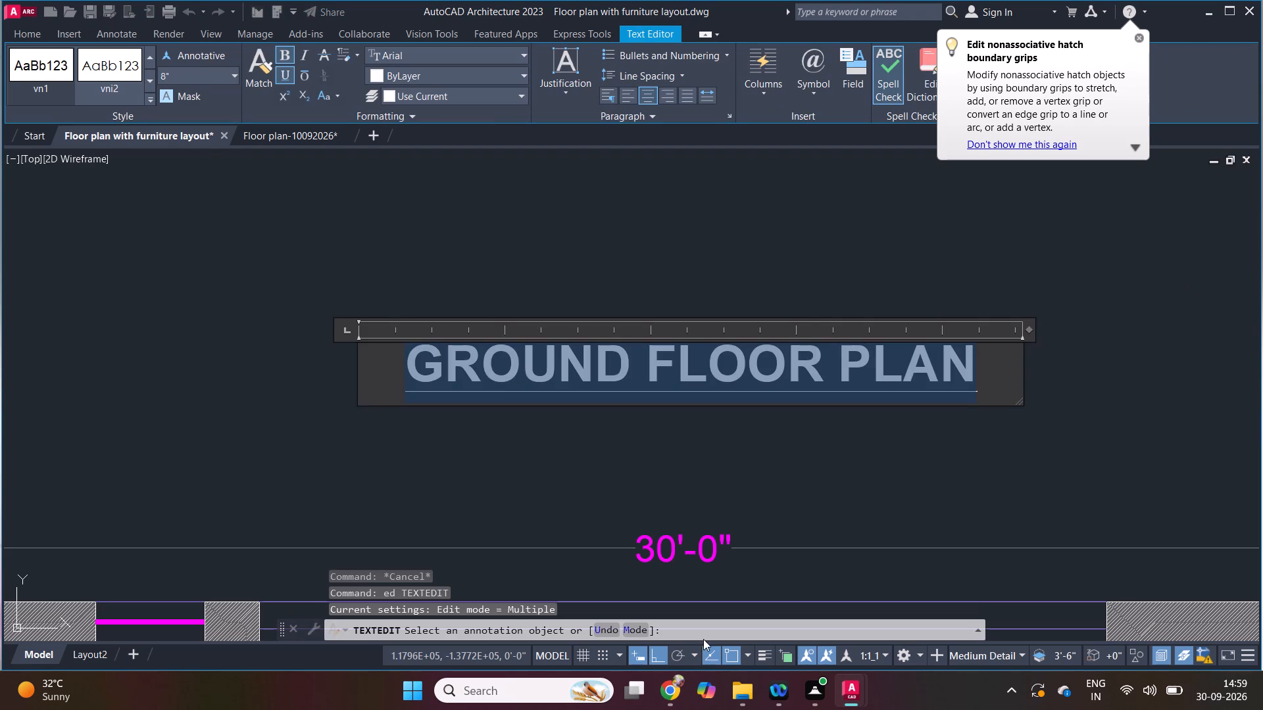
{"action": "left_click", "coordinate": [683, 685]}
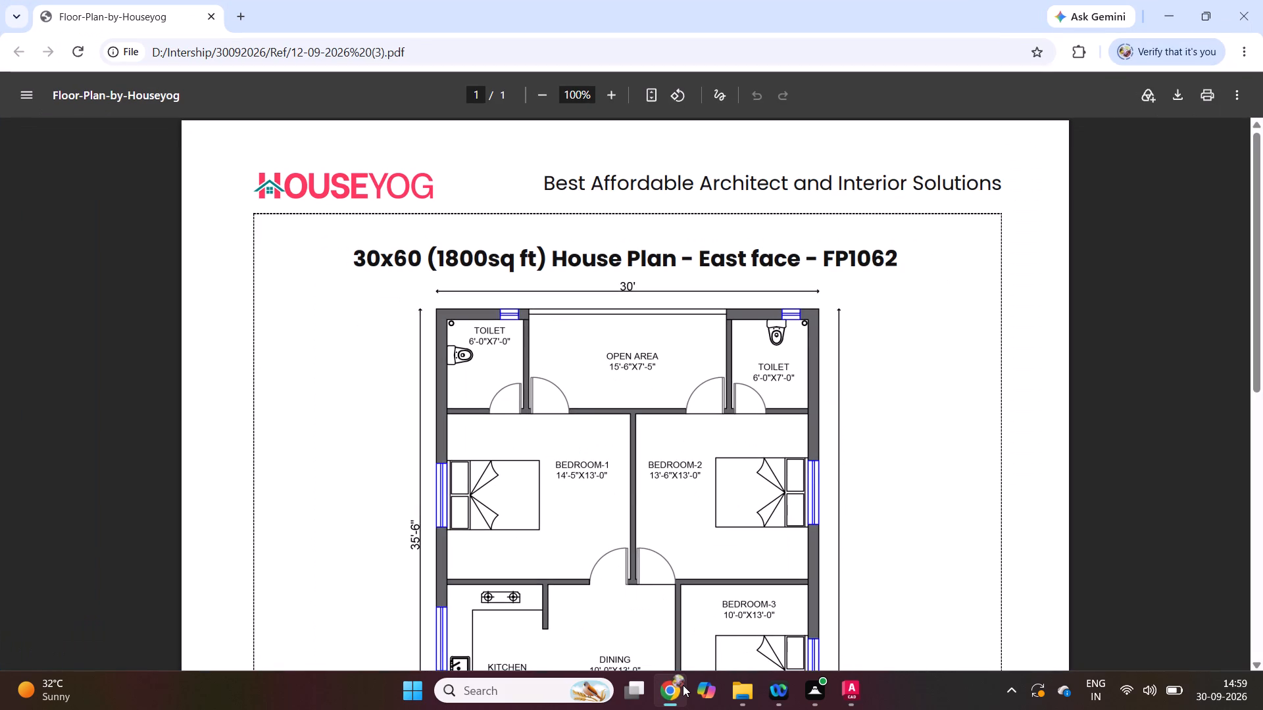
{"action": "left_click", "coordinate": [683, 685]}
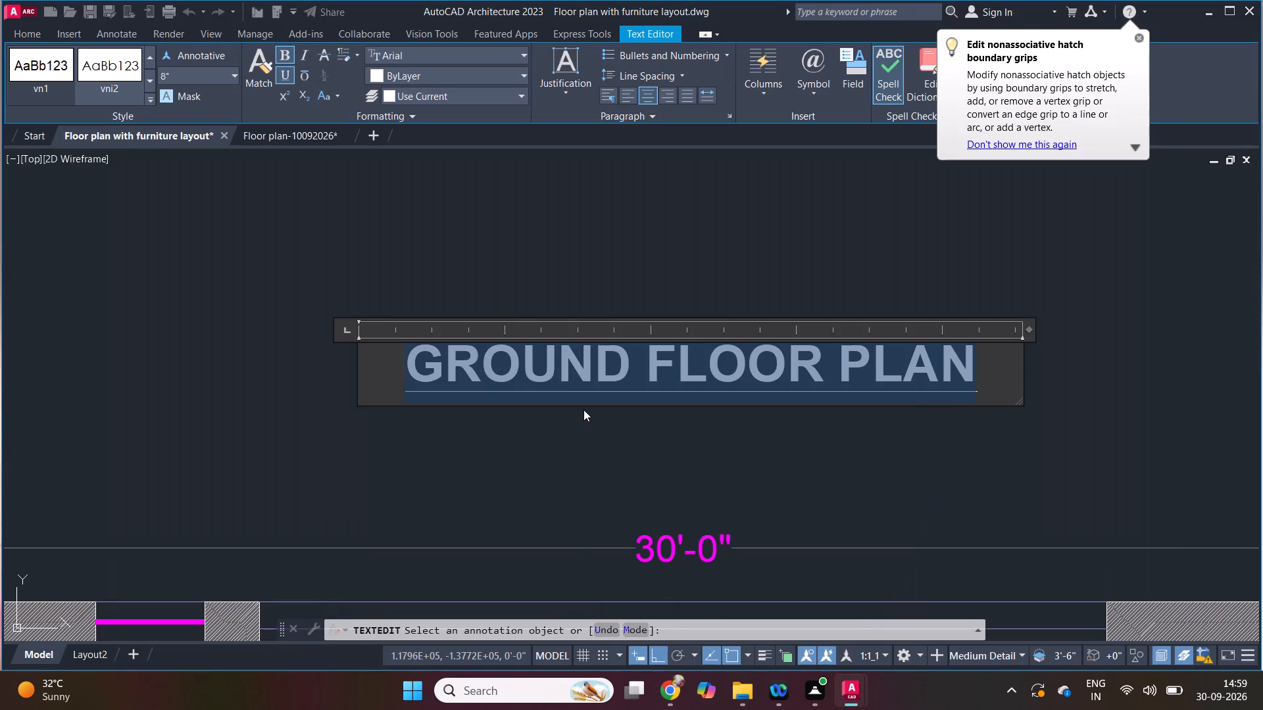
{"action": "type", "text": "30"}
{"action": "type", "text": "x6"}
{"action": "key", "text": "0"}
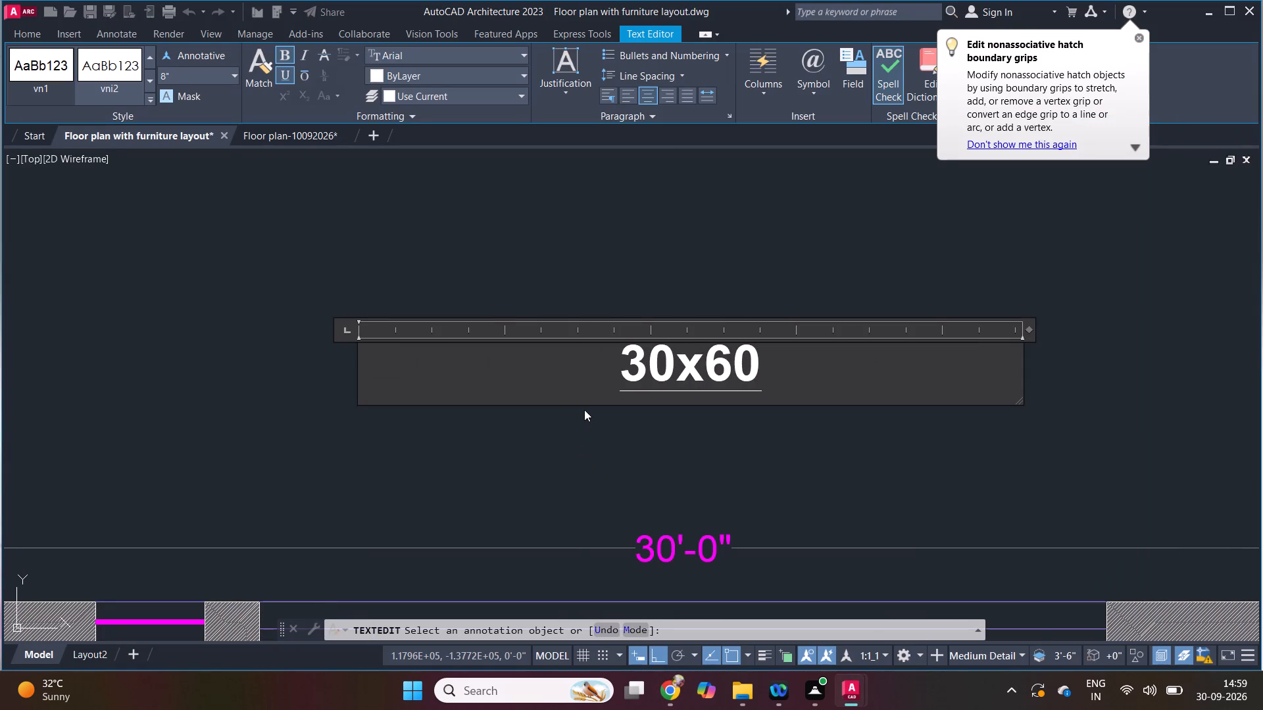
{"action": "left_click", "coordinate": [686, 366]}
{"action": "key", "text": "space"}
{"action": "left_click", "coordinate": [705, 362]}
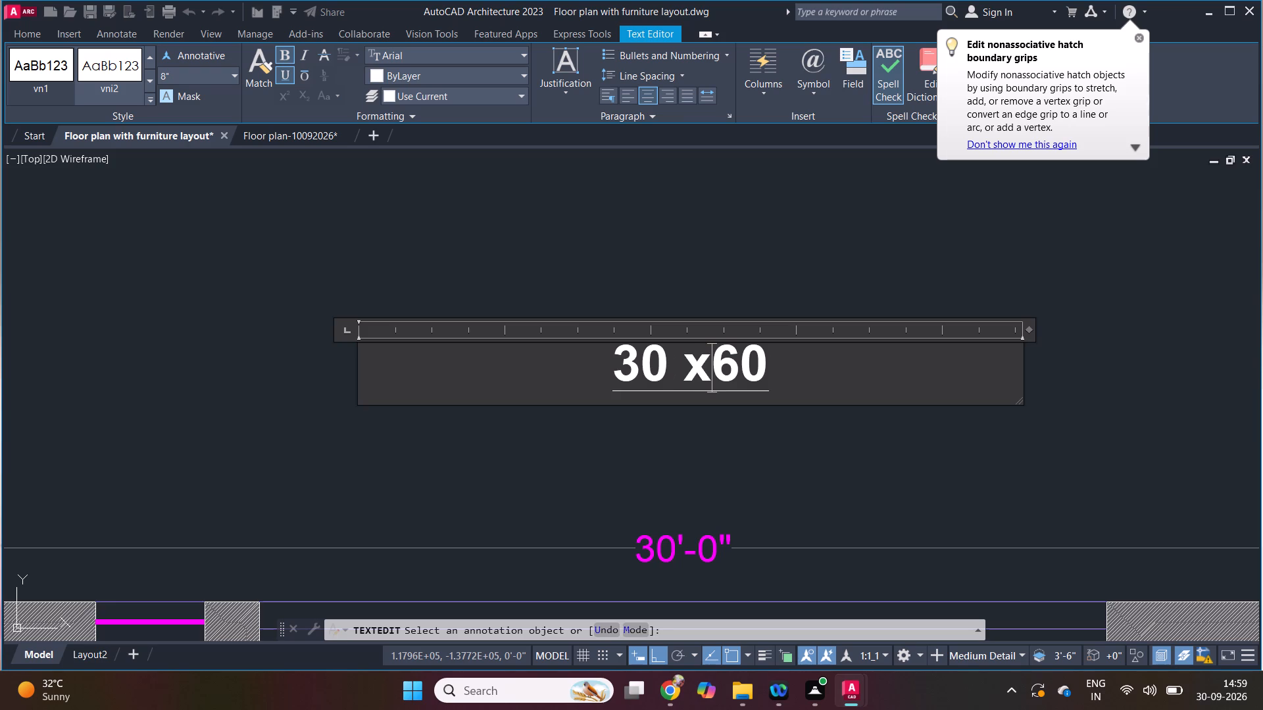
{"action": "key", "text": "space"}
Append the plot area "(1800 Sq.ft.)" to the title, following the reference PDF's heading.
{"action": "left_click", "coordinate": [677, 697]}
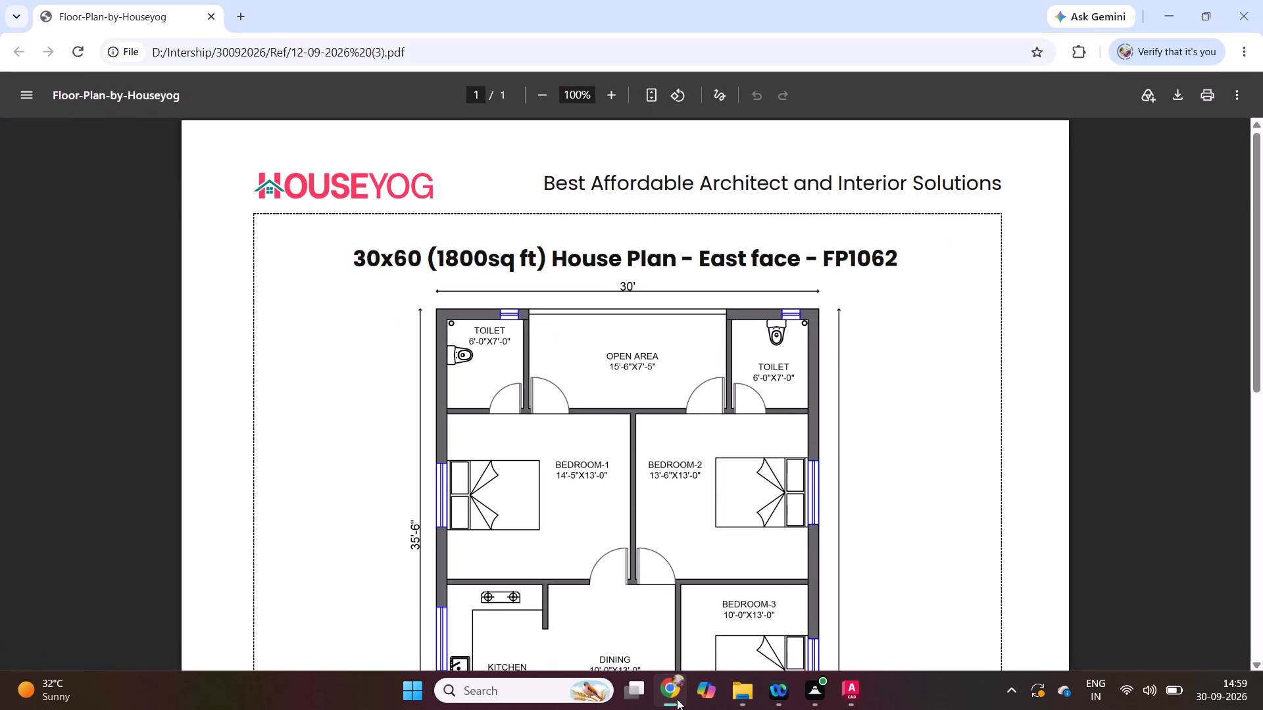
{"action": "left_click", "coordinate": [677, 699]}
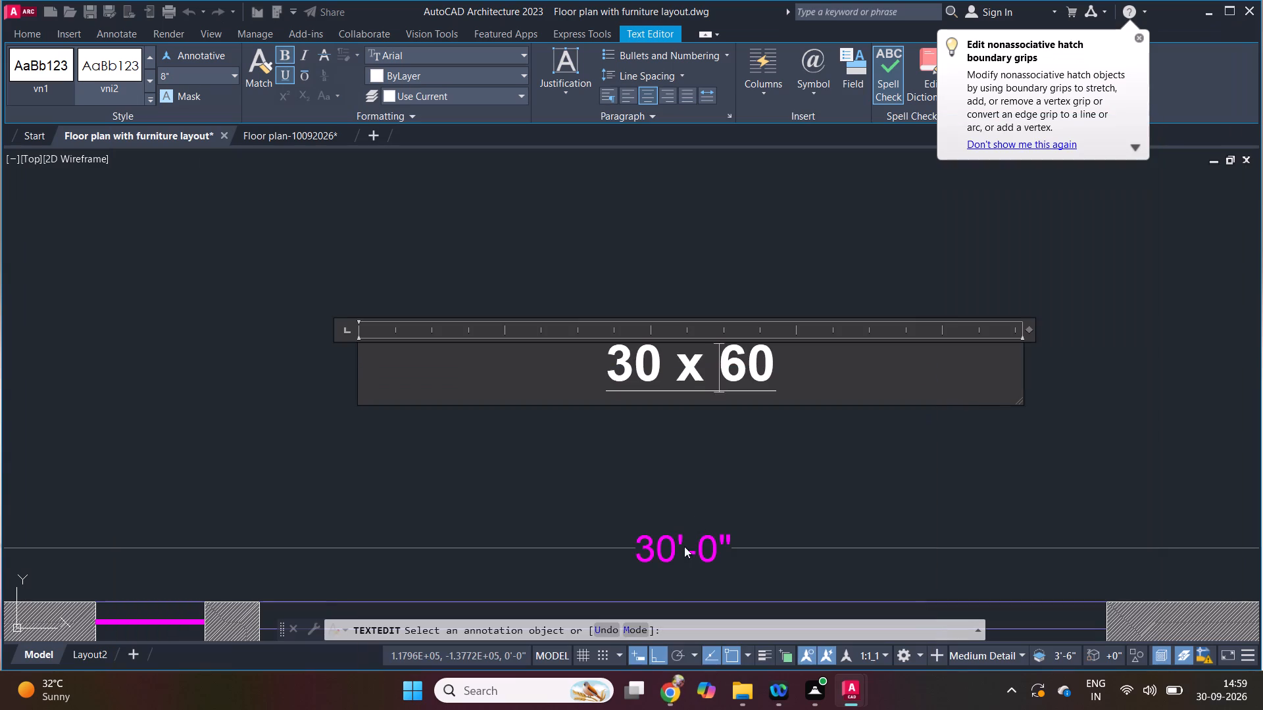
{"action": "left_click", "coordinate": [795, 378]}
{"action": "key", "text": "space"}
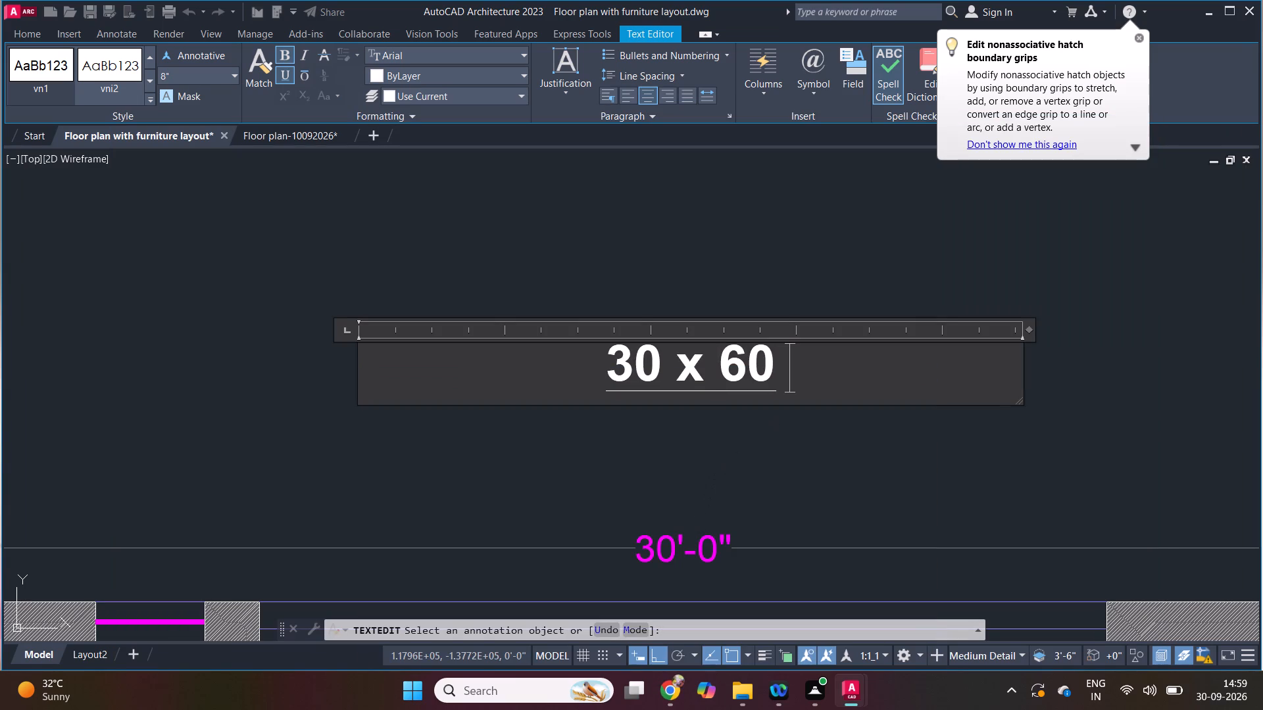
{"action": "type", "text": "(18"}
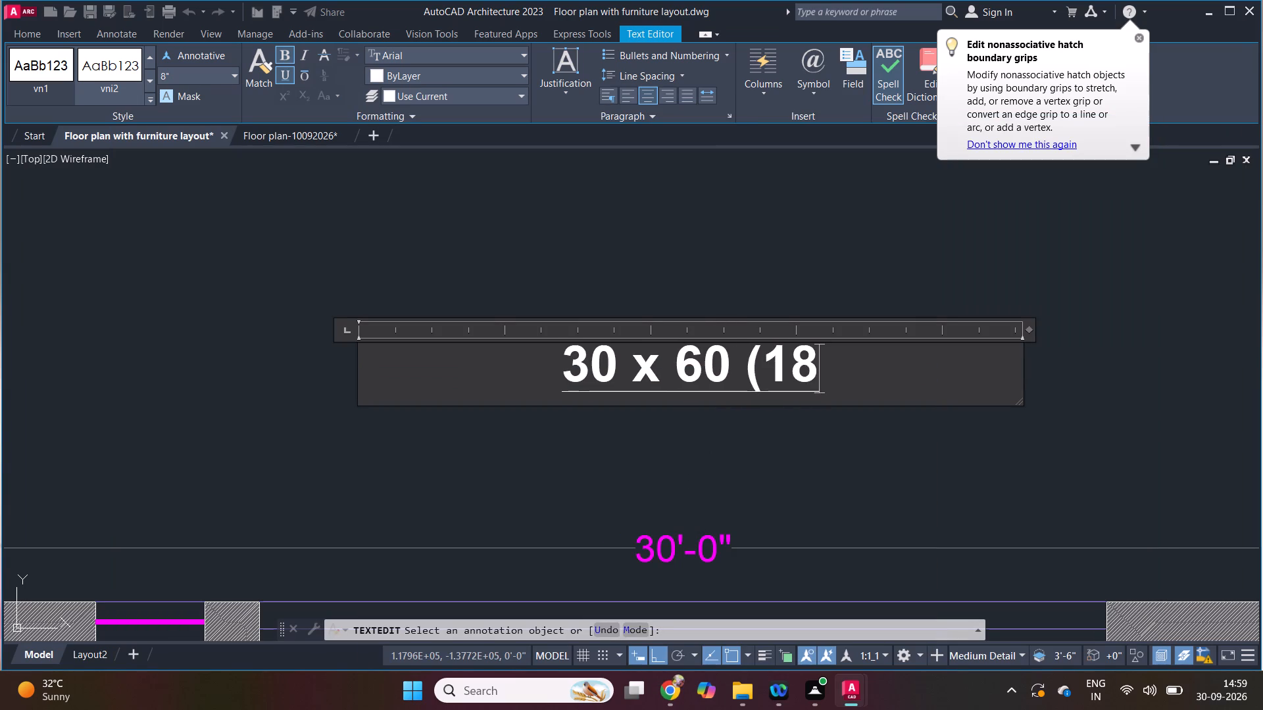
{"action": "type", "text": "00"}
{"action": "key", "text": "space"}
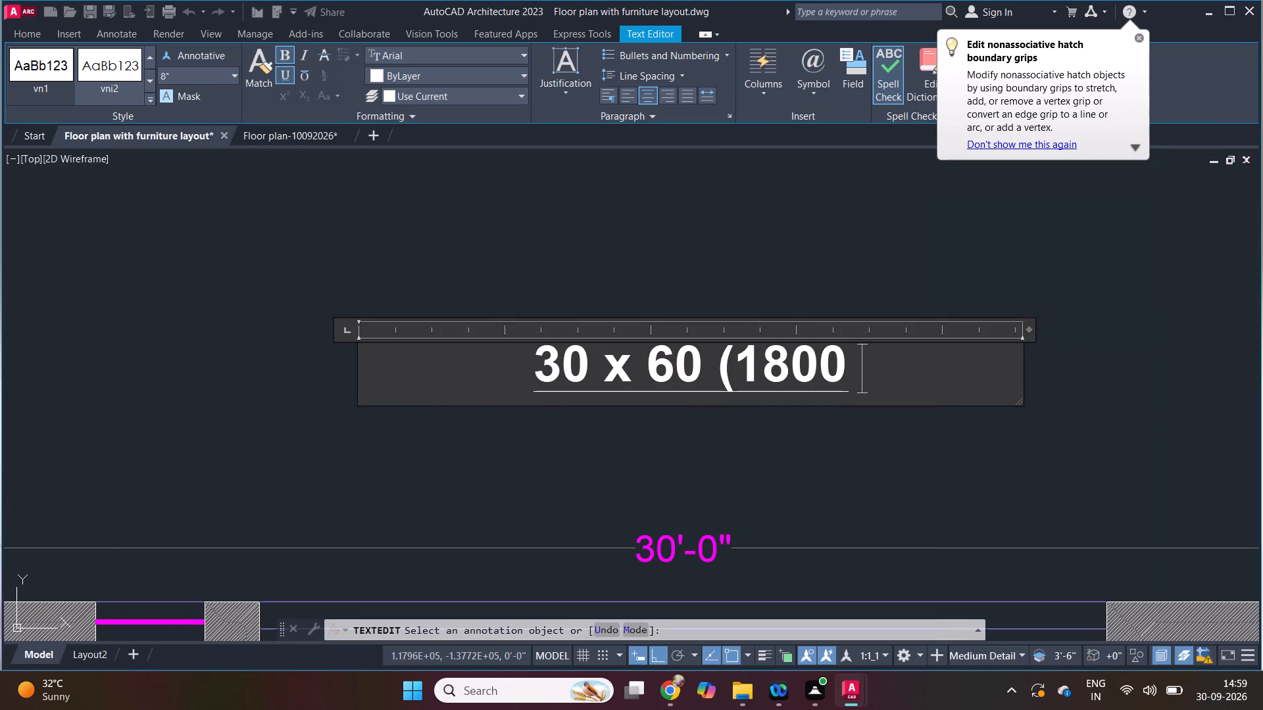
{"action": "left_click", "coordinate": [673, 689]}
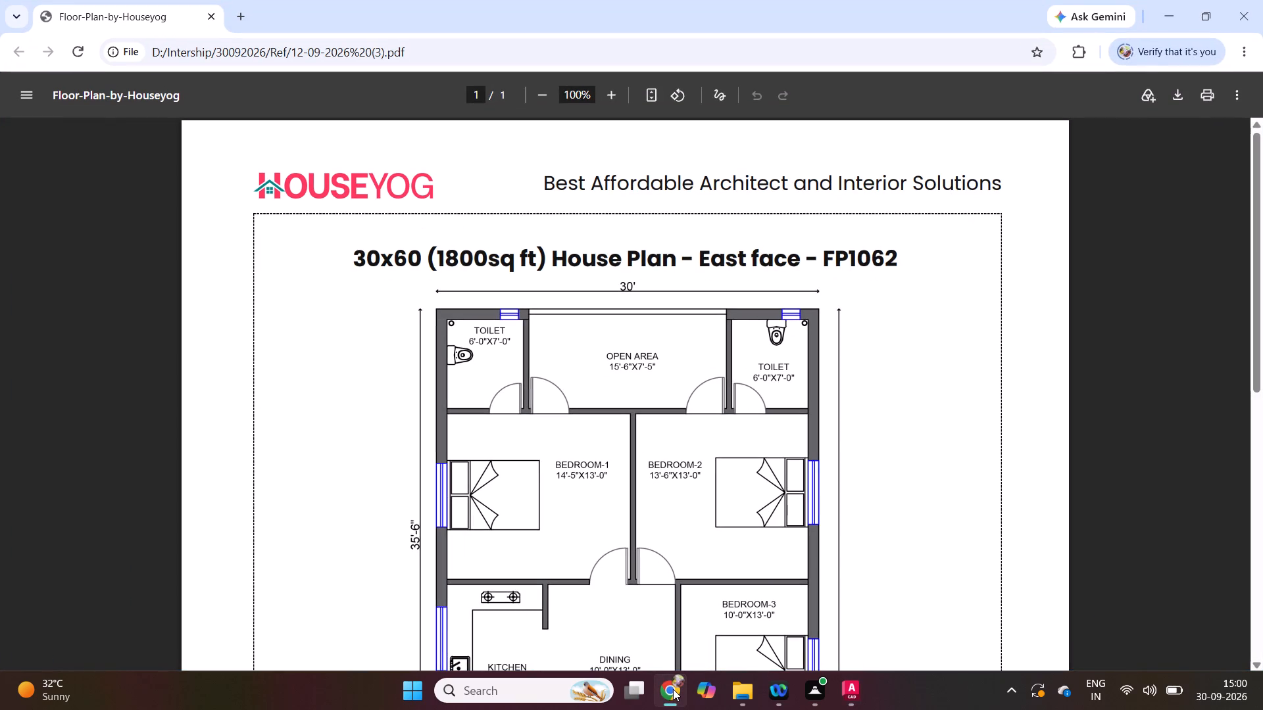
{"action": "left_click", "coordinate": [673, 689]}
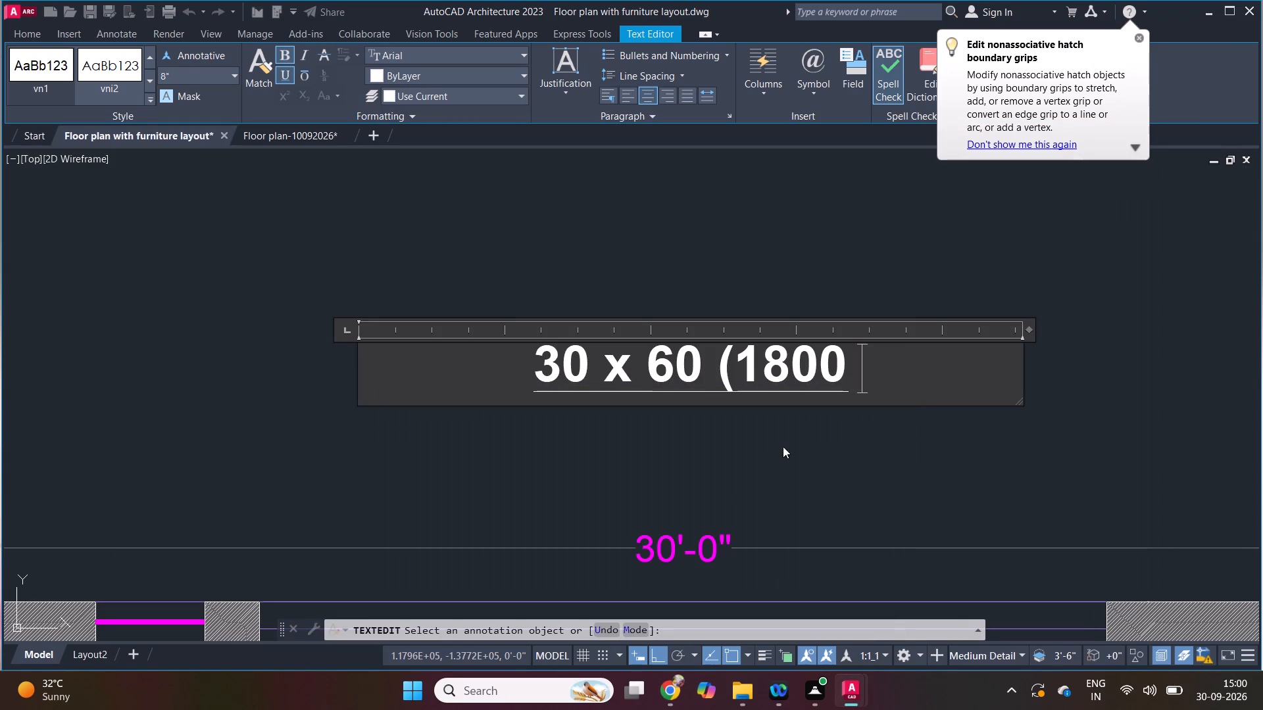
{"action": "key", "text": "shift+s"}
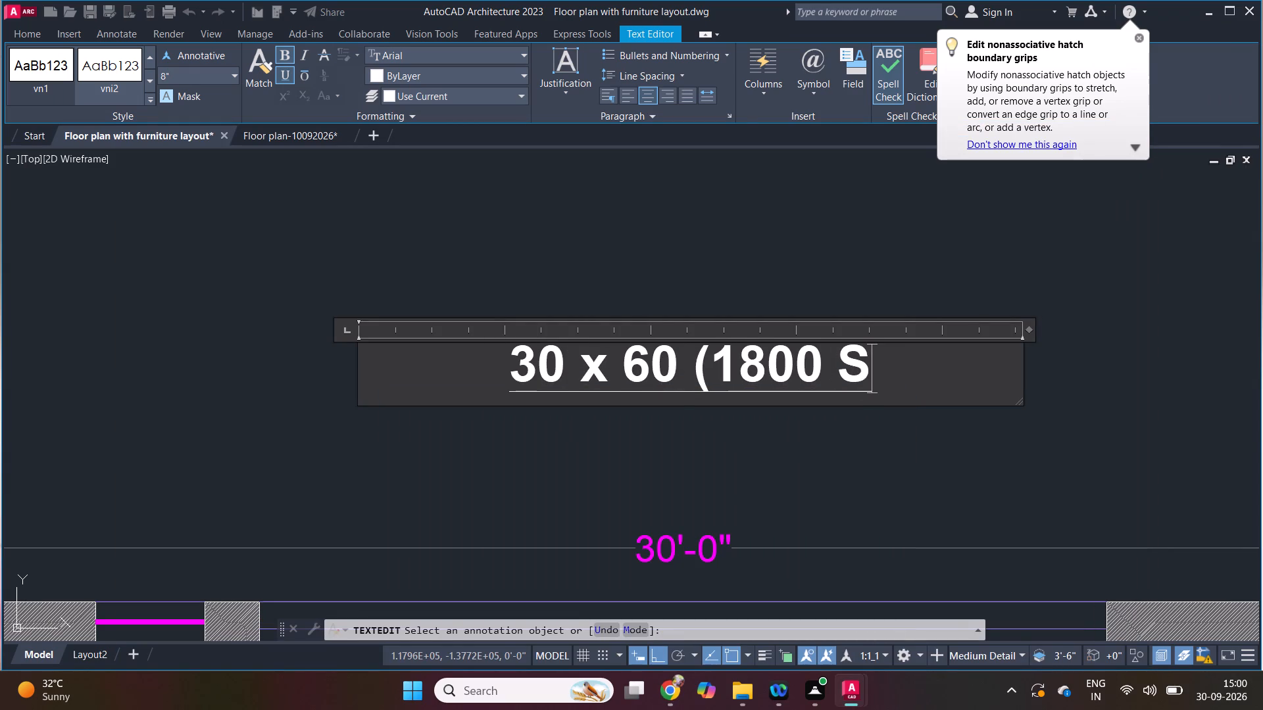
{"action": "key", "text": "q"}
{"action": "key", "text": "period"}
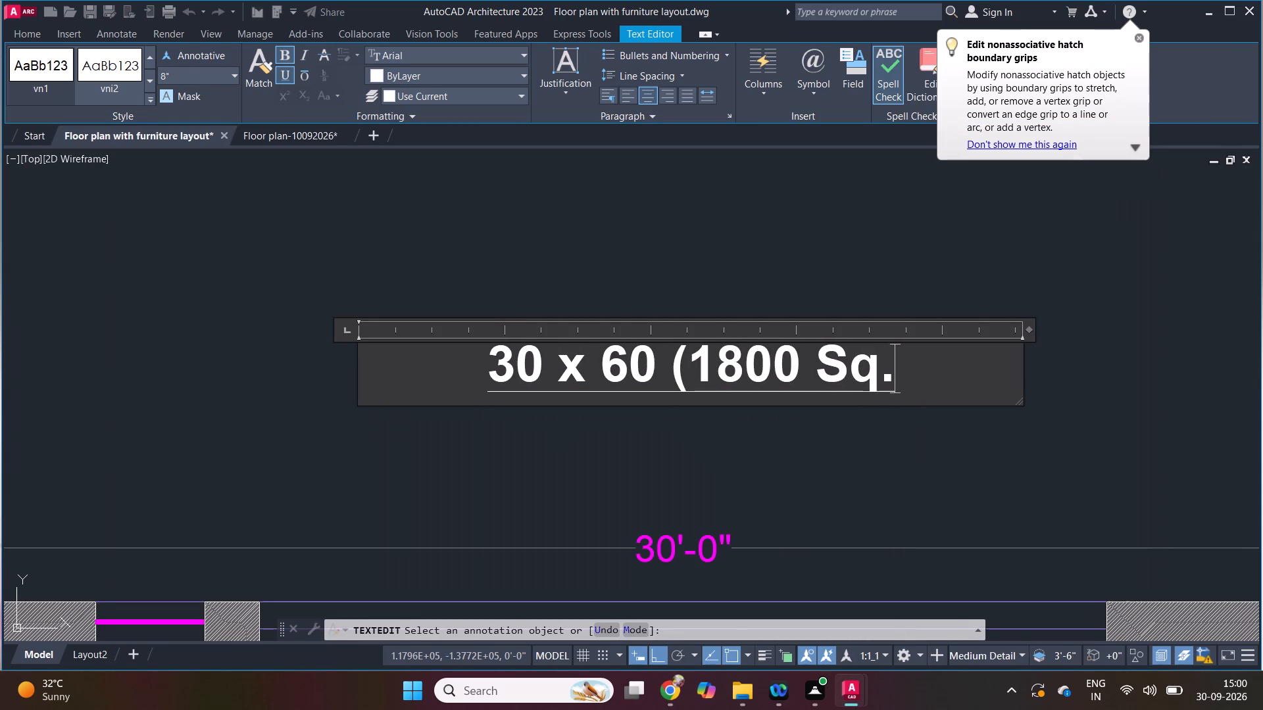
{"action": "type", "text": "ft"}
{"action": "key", "text": "period"}
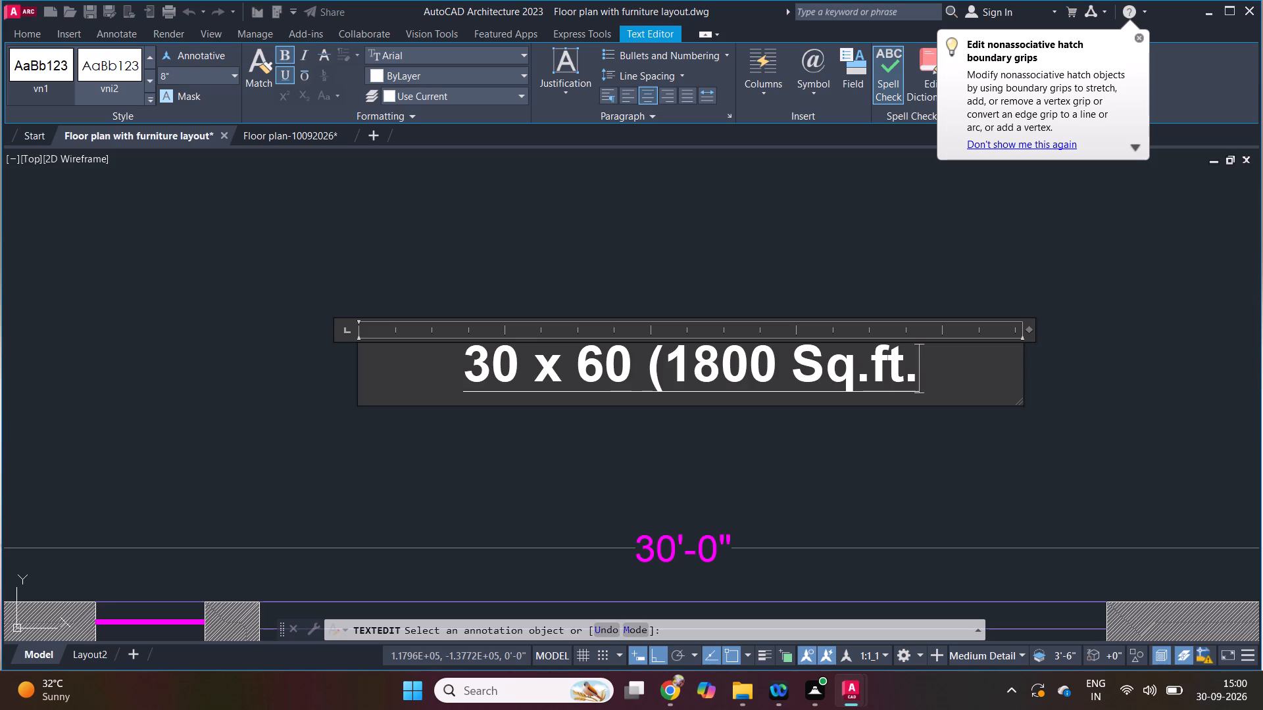
{"action": "key", "text": "shift+parenright"}
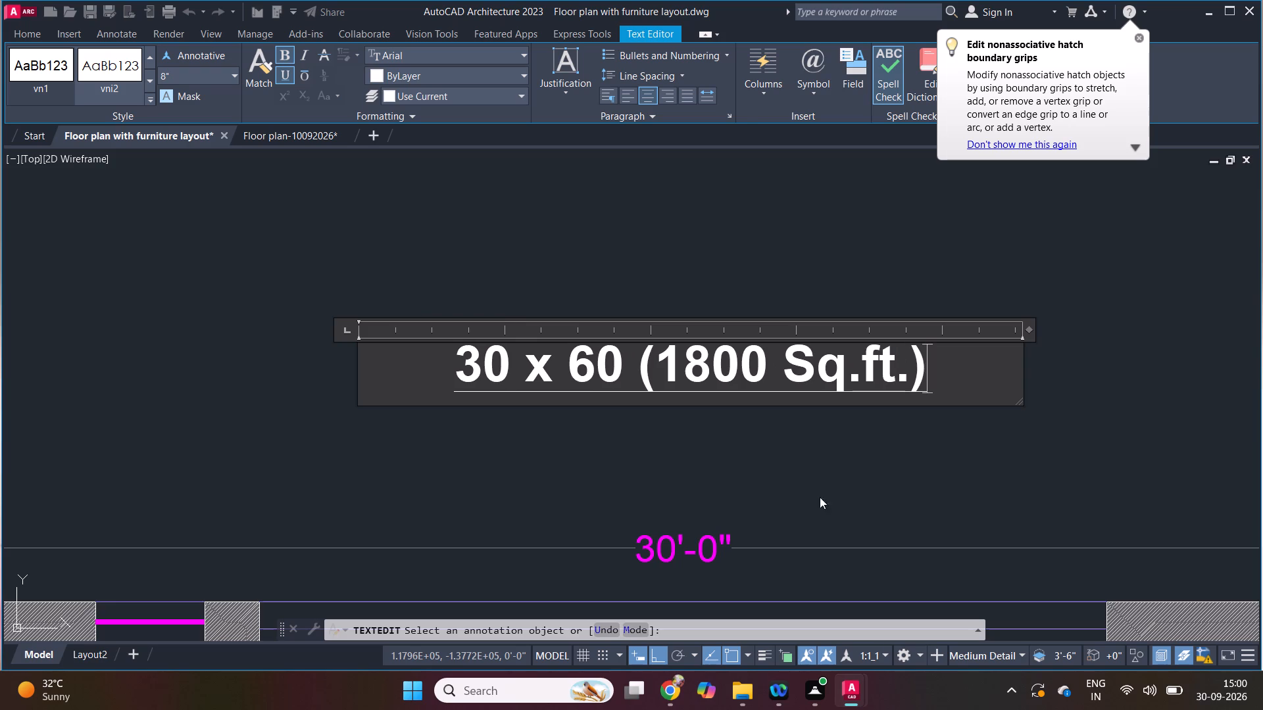
Continue the title with "House plan - East face", following the reference PDF's heading.
{"action": "left_click", "coordinate": [676, 686]}
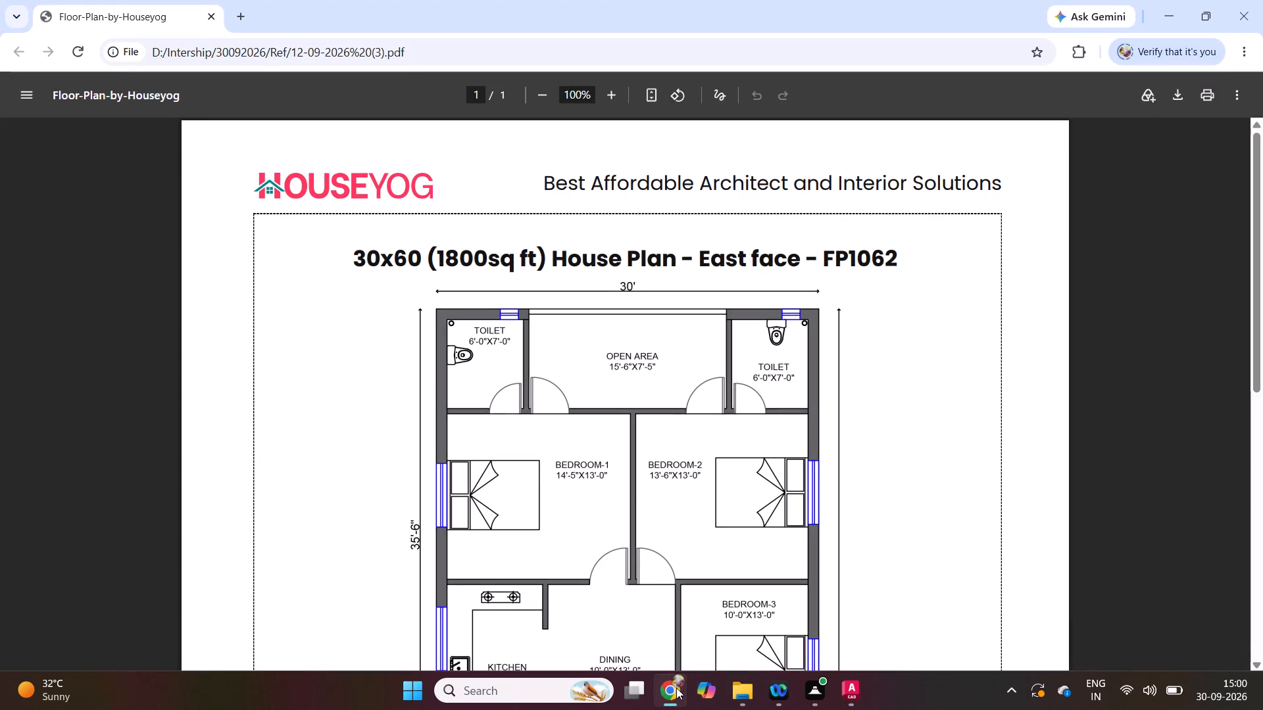
{"action": "left_click", "coordinate": [676, 688]}
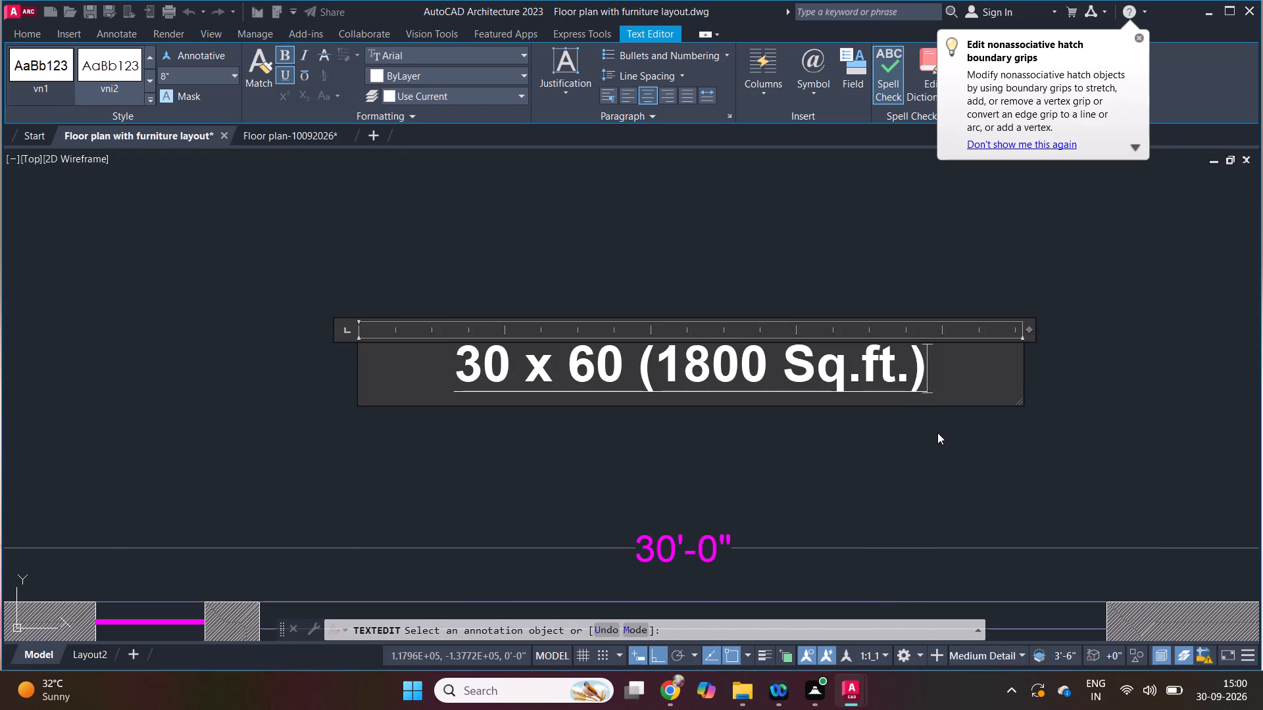
{"action": "key", "text": "space"}
{"action": "key", "text": "shift+h"}
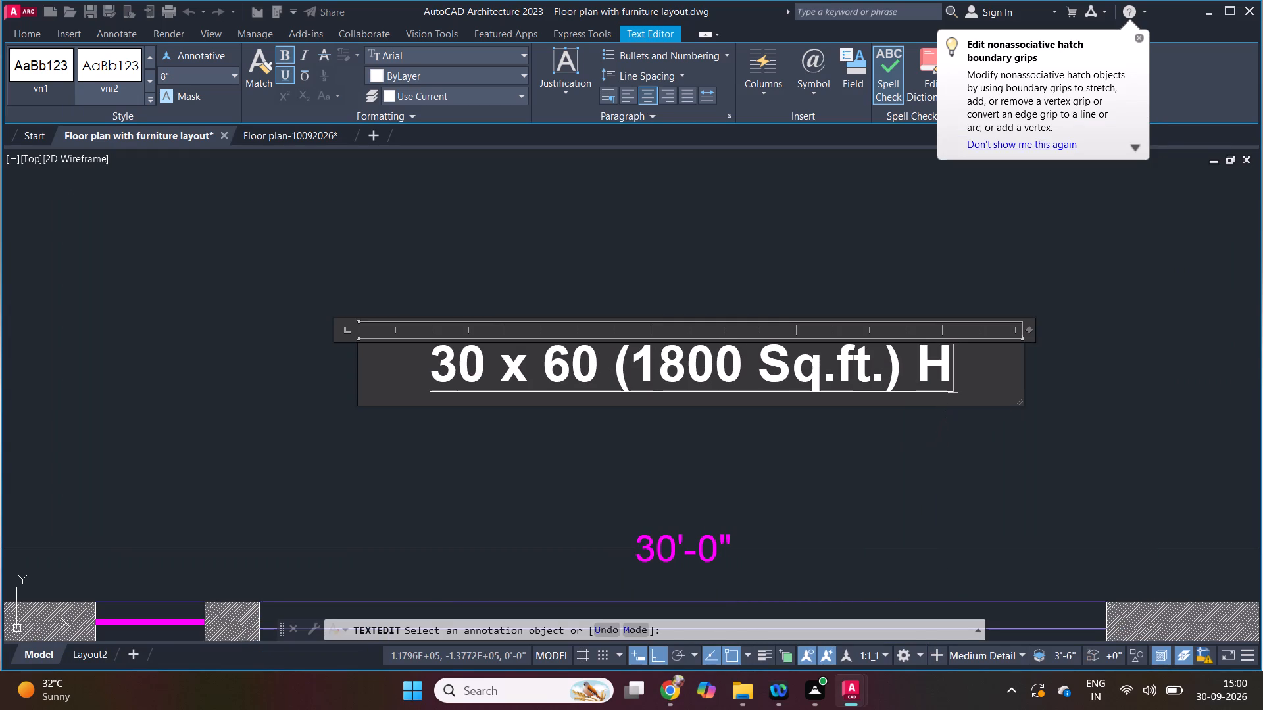
{"action": "key", "text": "o"}
{"action": "type", "text": "use pl"}
{"action": "type", "text": "an"}
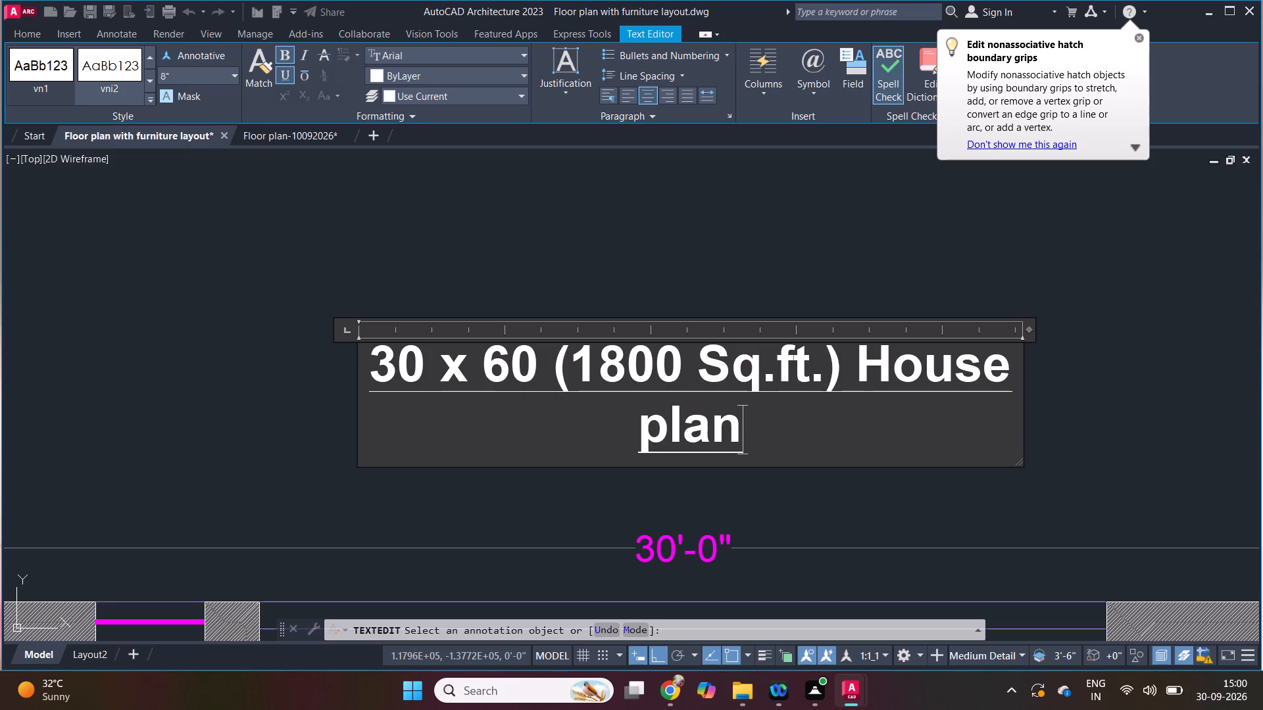
{"action": "left_click", "coordinate": [666, 693]}
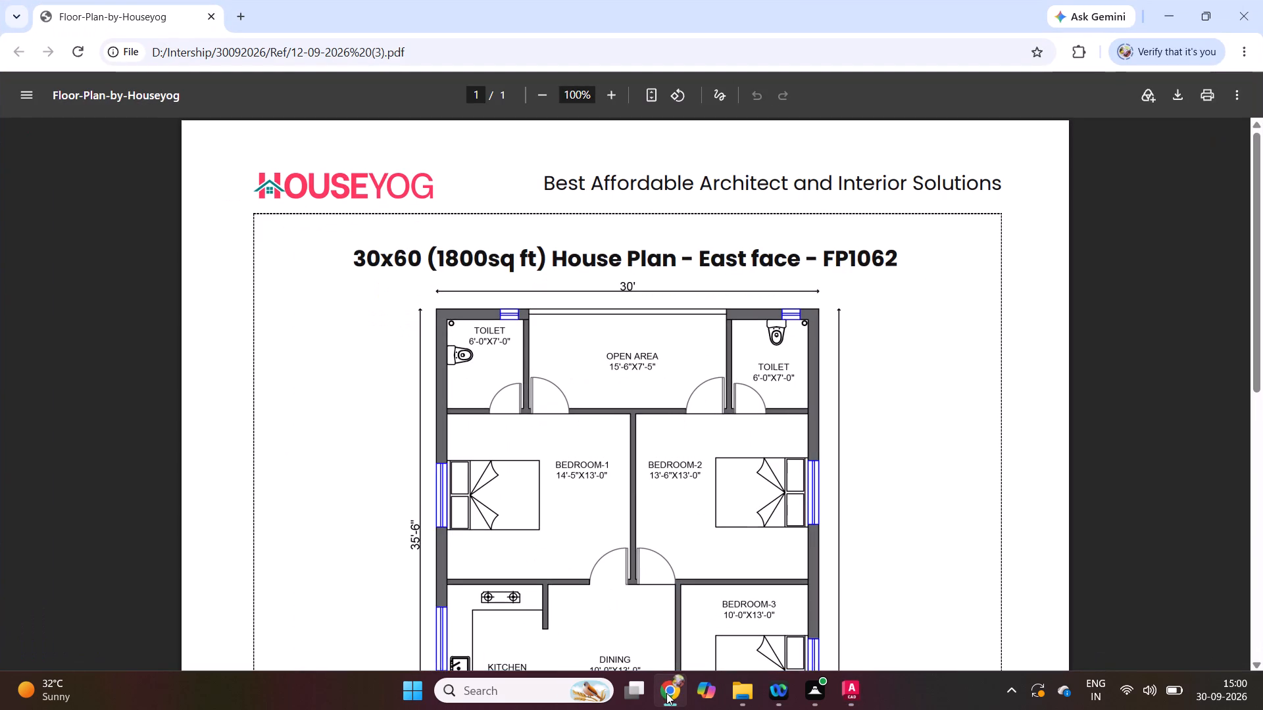
{"action": "left_click", "coordinate": [666, 693]}
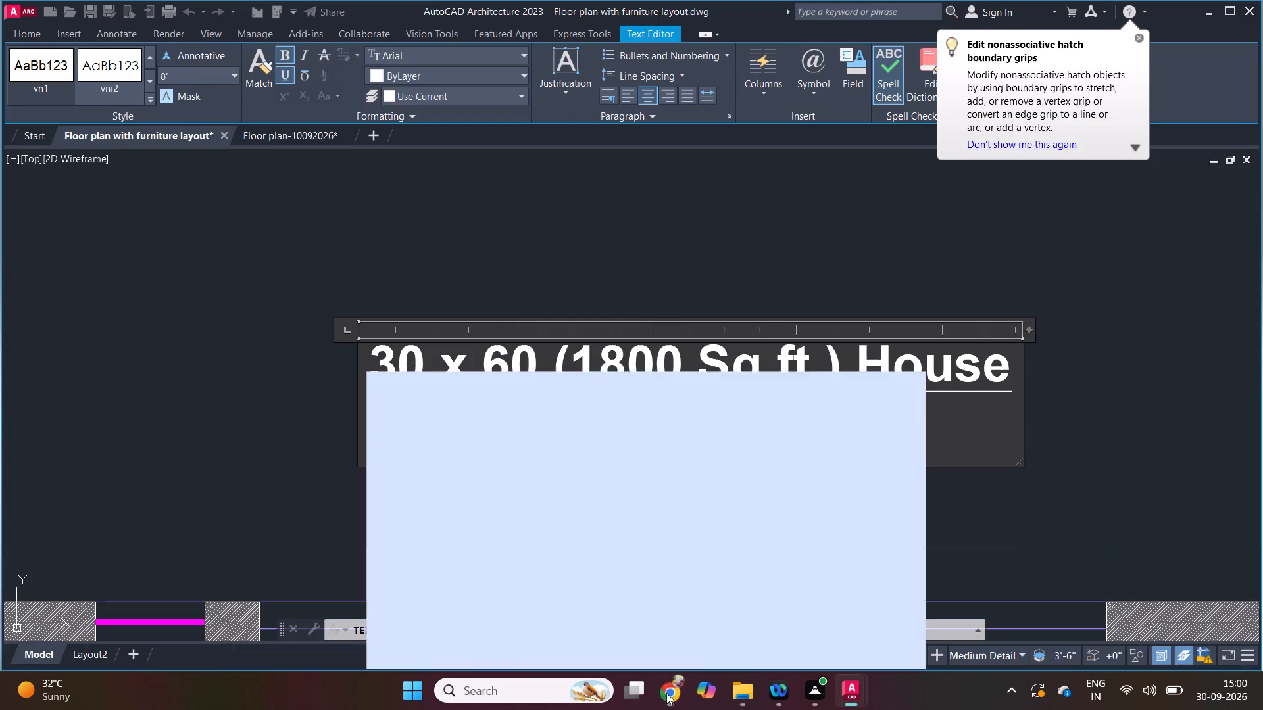
{"action": "key", "text": "space"}
{"action": "type", "text": "-"}
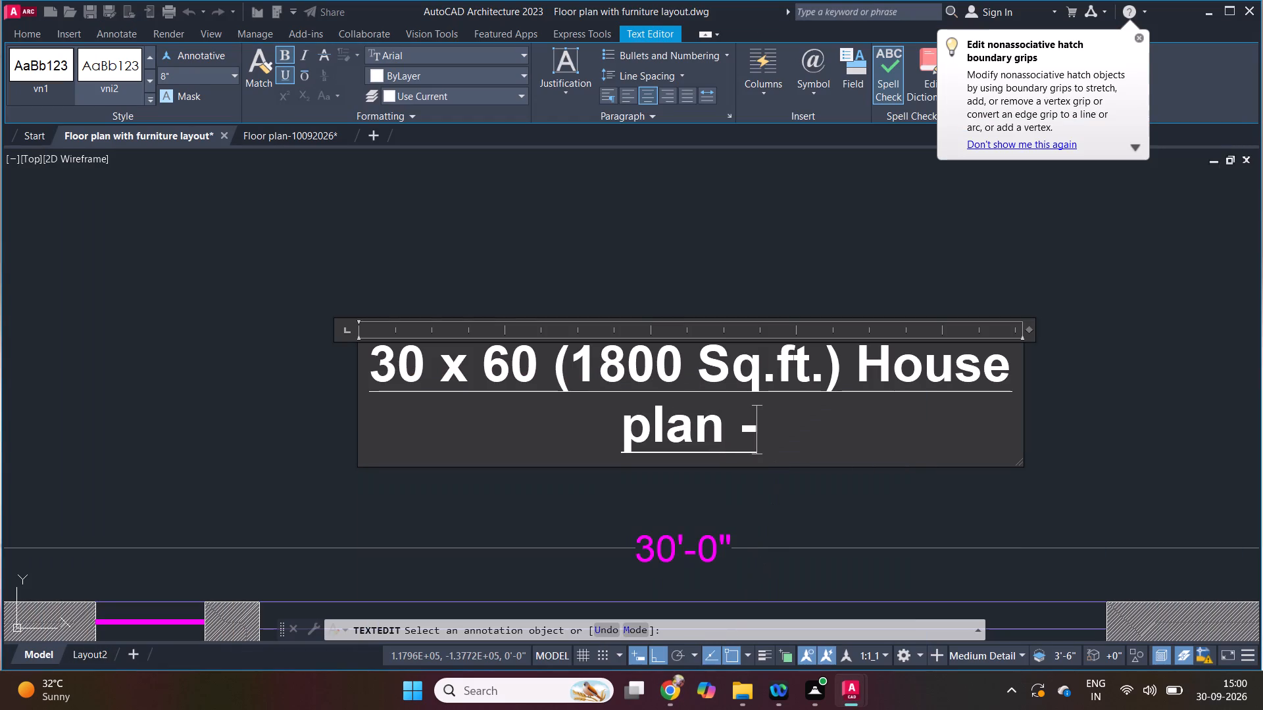
{"action": "key", "text": "space"}
{"action": "key", "text": "shift+e"}
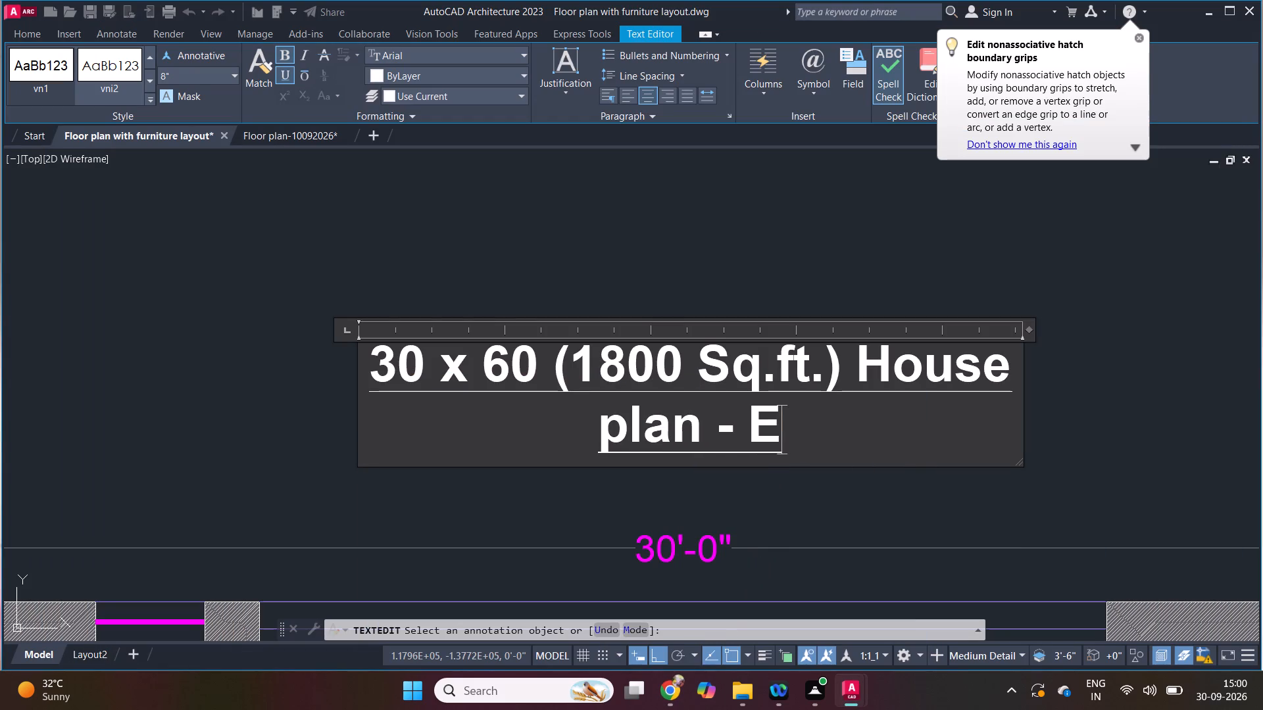
{"action": "type", "text": "as"}
{"action": "type", "text": "t f"}
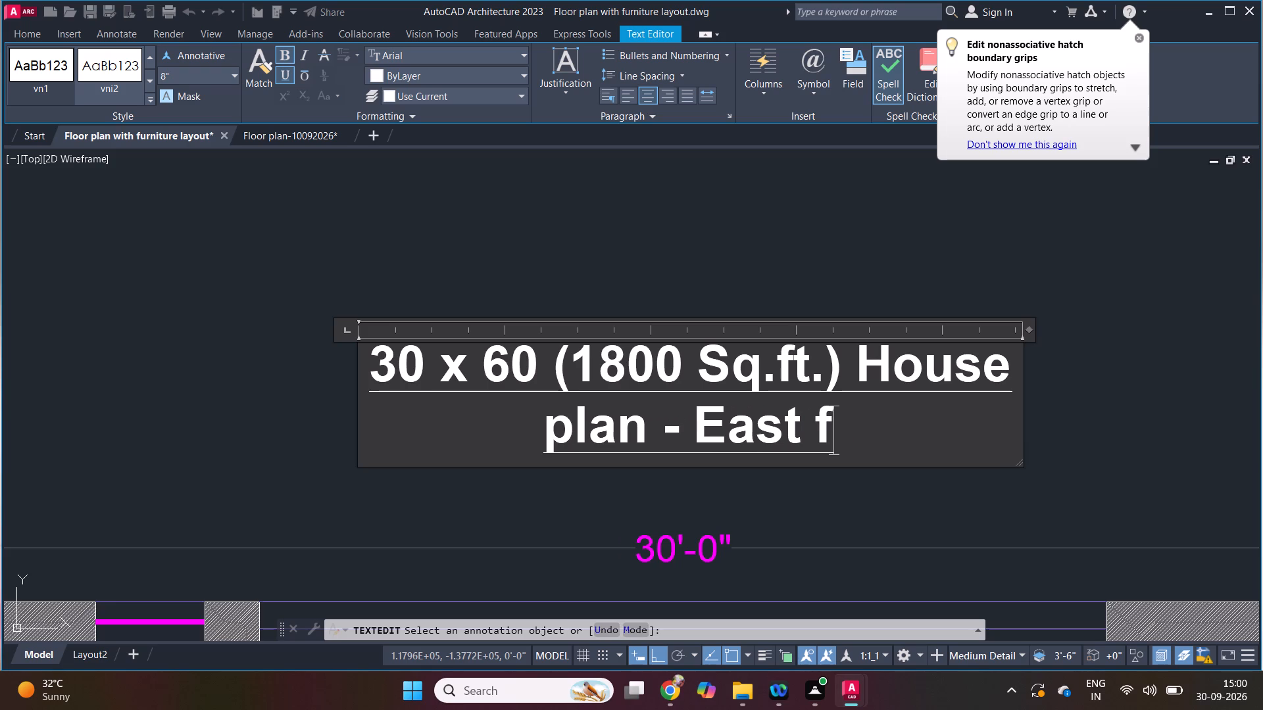
{"action": "type", "text": "ace"}
{"action": "key", "text": "space"}
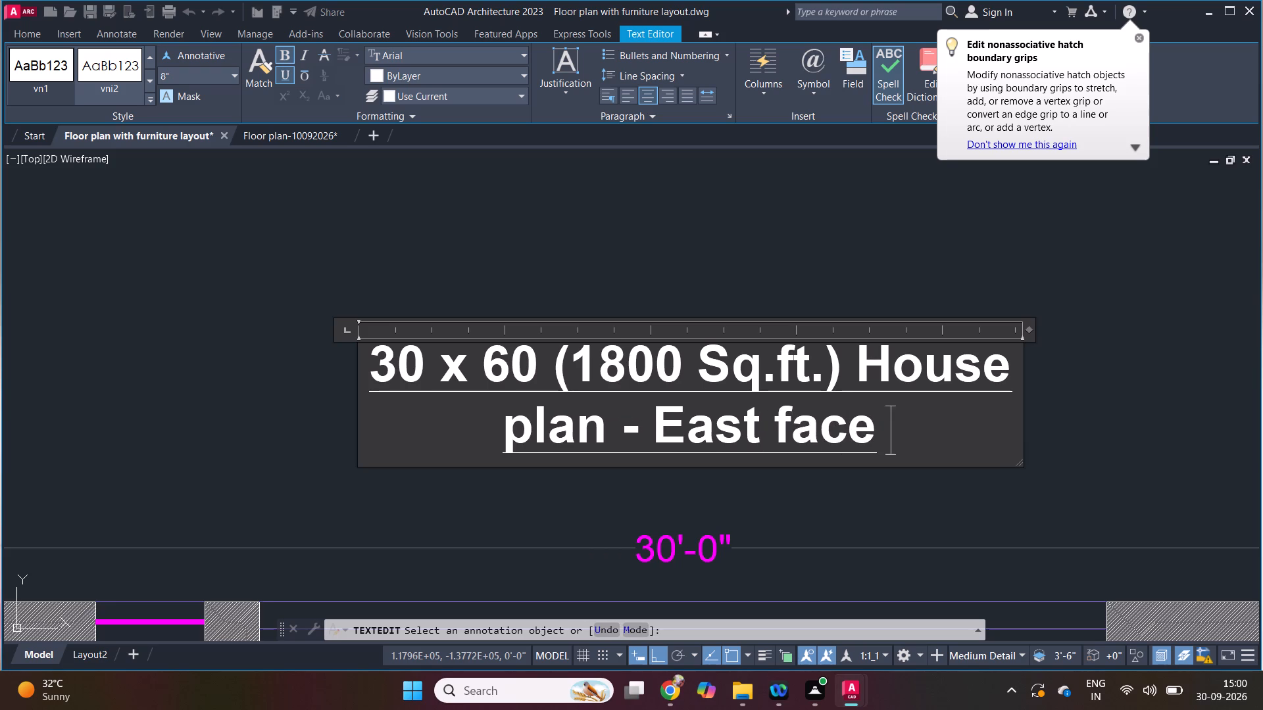
End the title with the plan code "FP1062", check it against the reference PDF and finish the text edit.
{"action": "left_click", "coordinate": [678, 696]}
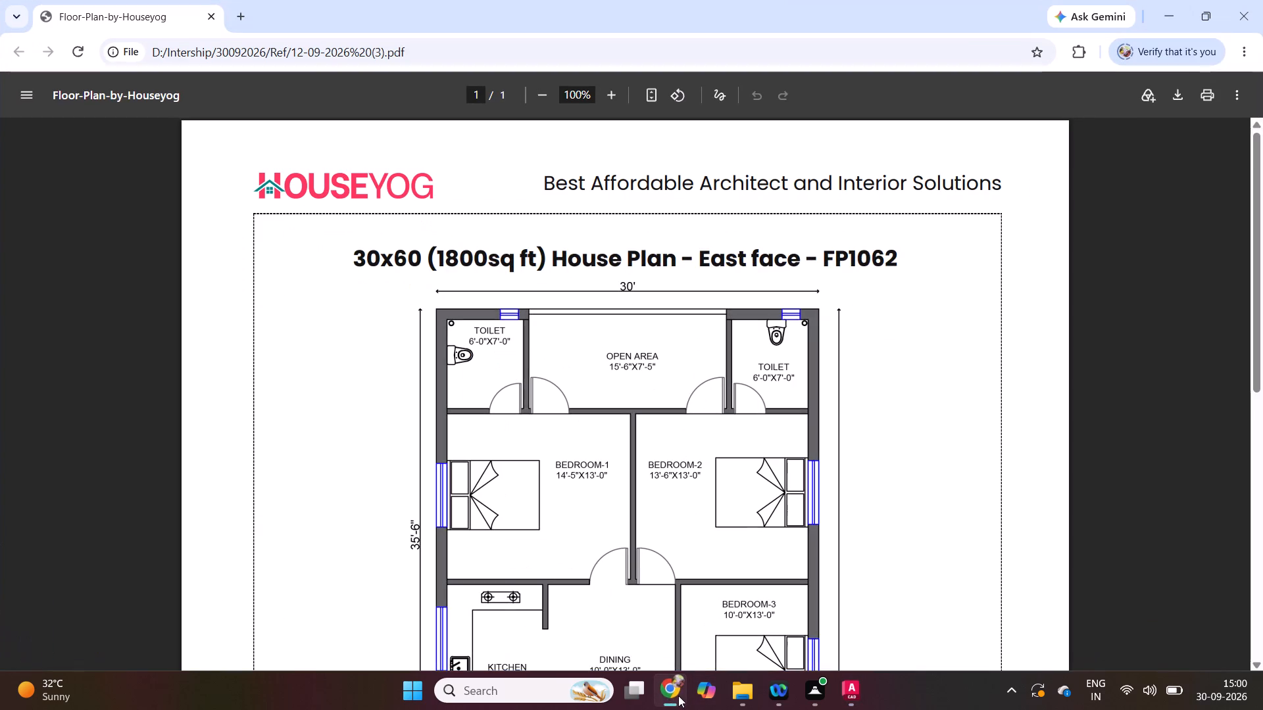
{"action": "left_click", "coordinate": [678, 696]}
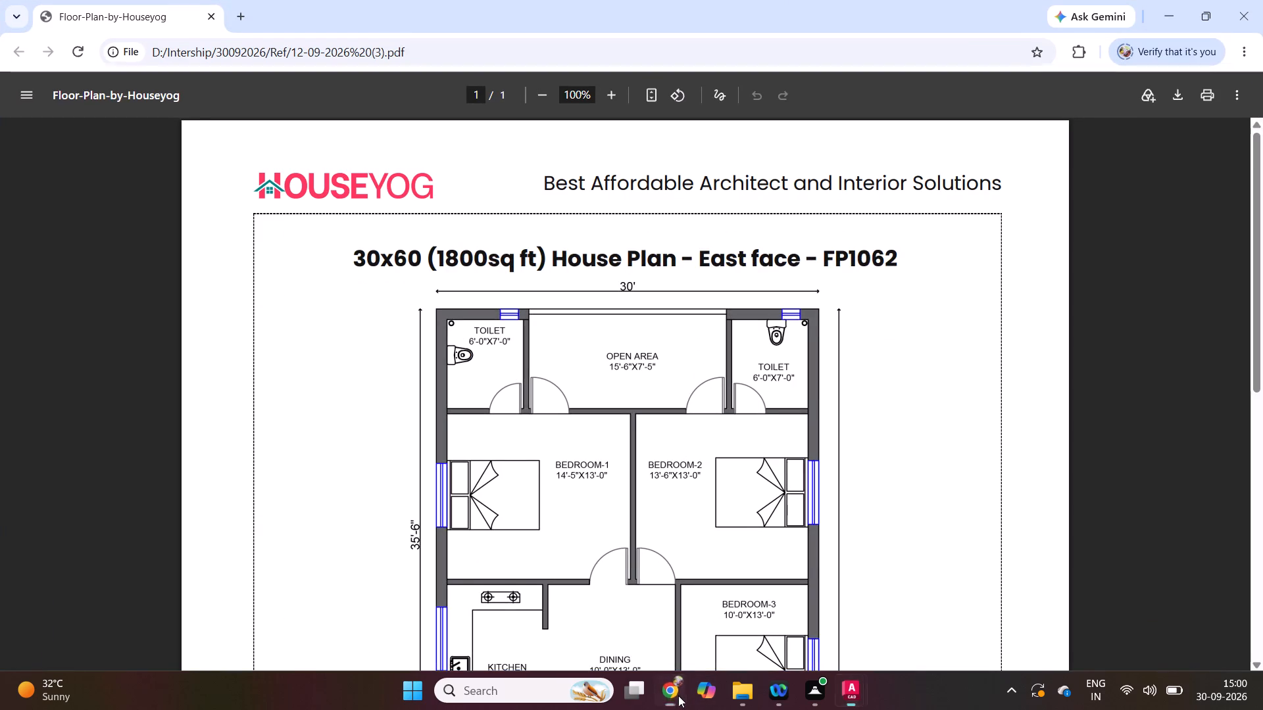
{"action": "key", "text": "f"}
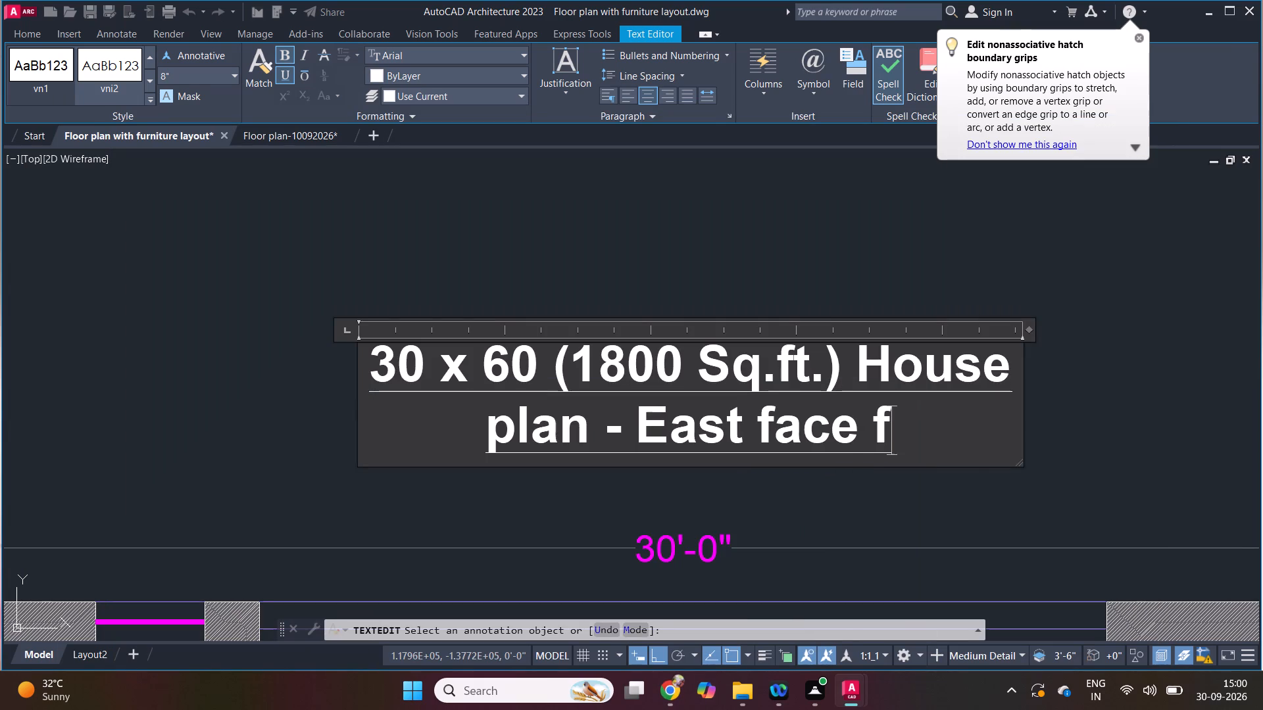
{"action": "key", "text": "BackSpace"}
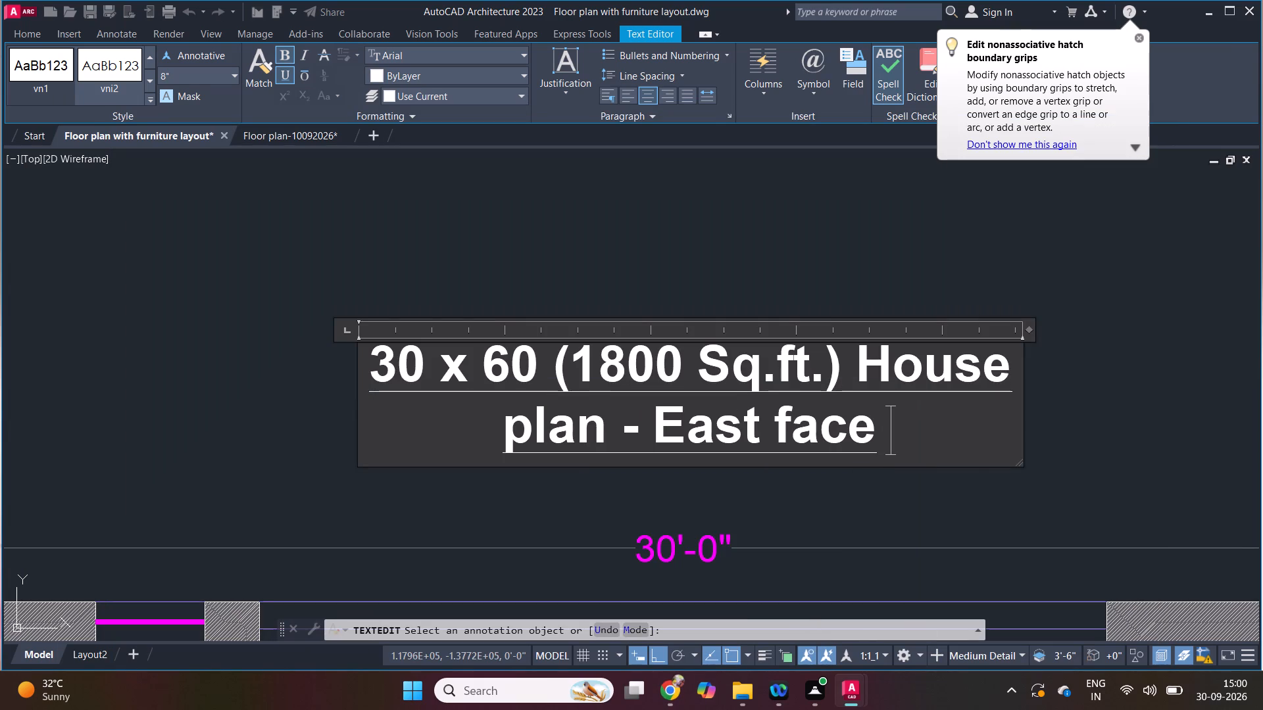
{"action": "type", "text": "FP"}
{"action": "type", "text": "10"}
{"action": "type", "text": "62"}
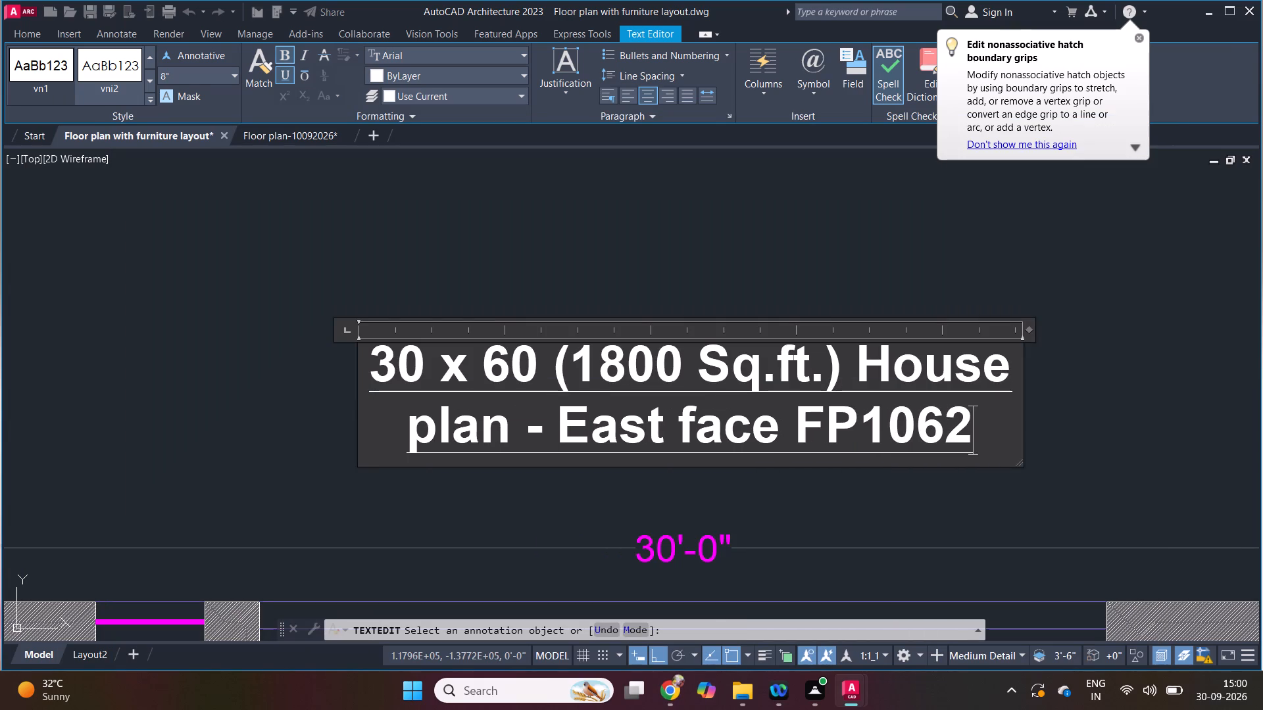
{"action": "left_click", "coordinate": [678, 690]}
{"action": "left_click", "coordinate": [678, 690]}
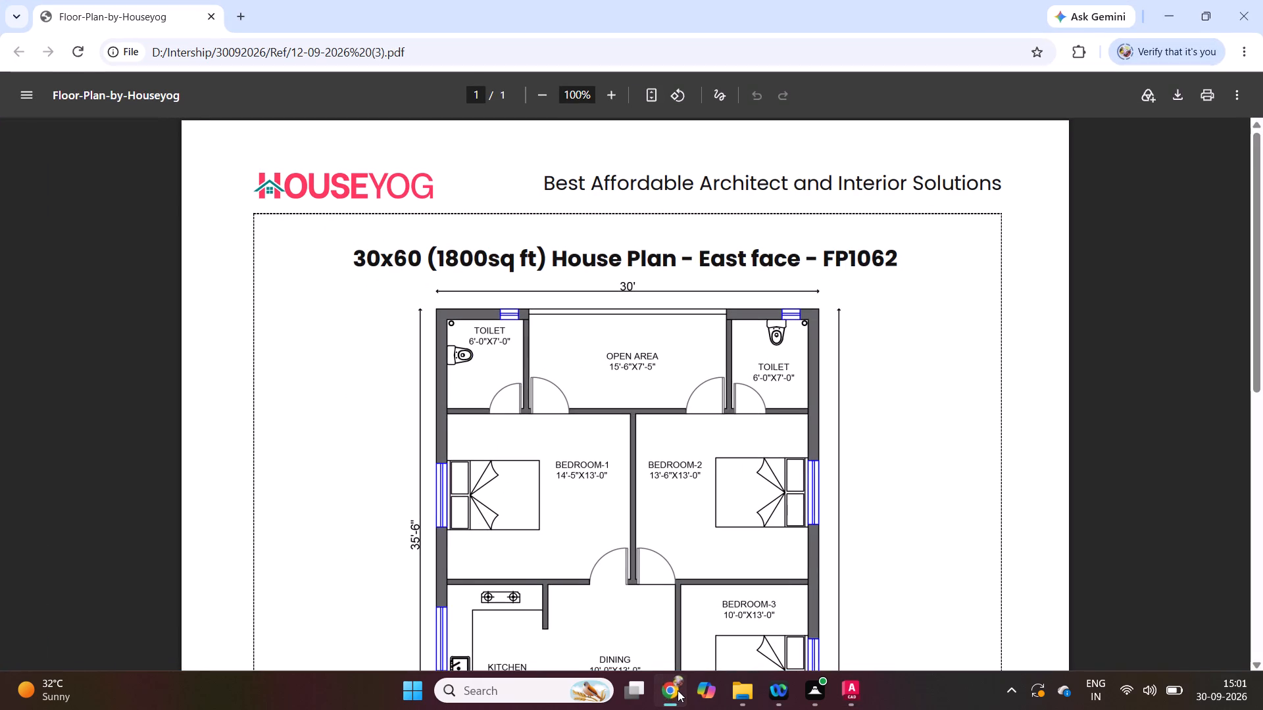
{"action": "left_click", "coordinate": [791, 493]}
{"action": "scroll", "coordinate": [703, 438], "scroll_direction": "down", "scroll_amount": 2}
{"action": "key", "text": "Escape"}
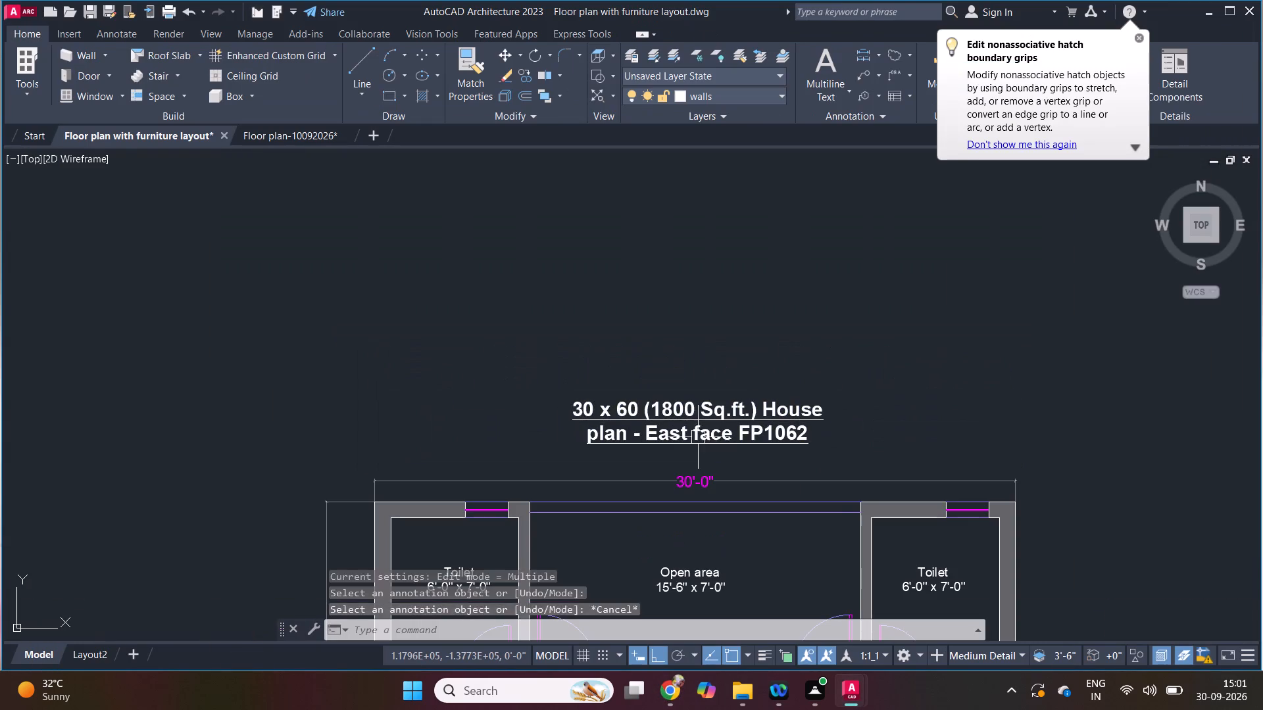
Widen the text frame of the 30 x 60 title so the whole heading fits on one line.
{"action": "left_click", "coordinate": [700, 437]}
{"action": "left_click_drag", "start_coordinate": [825, 399], "coordinate": [973, 399]}
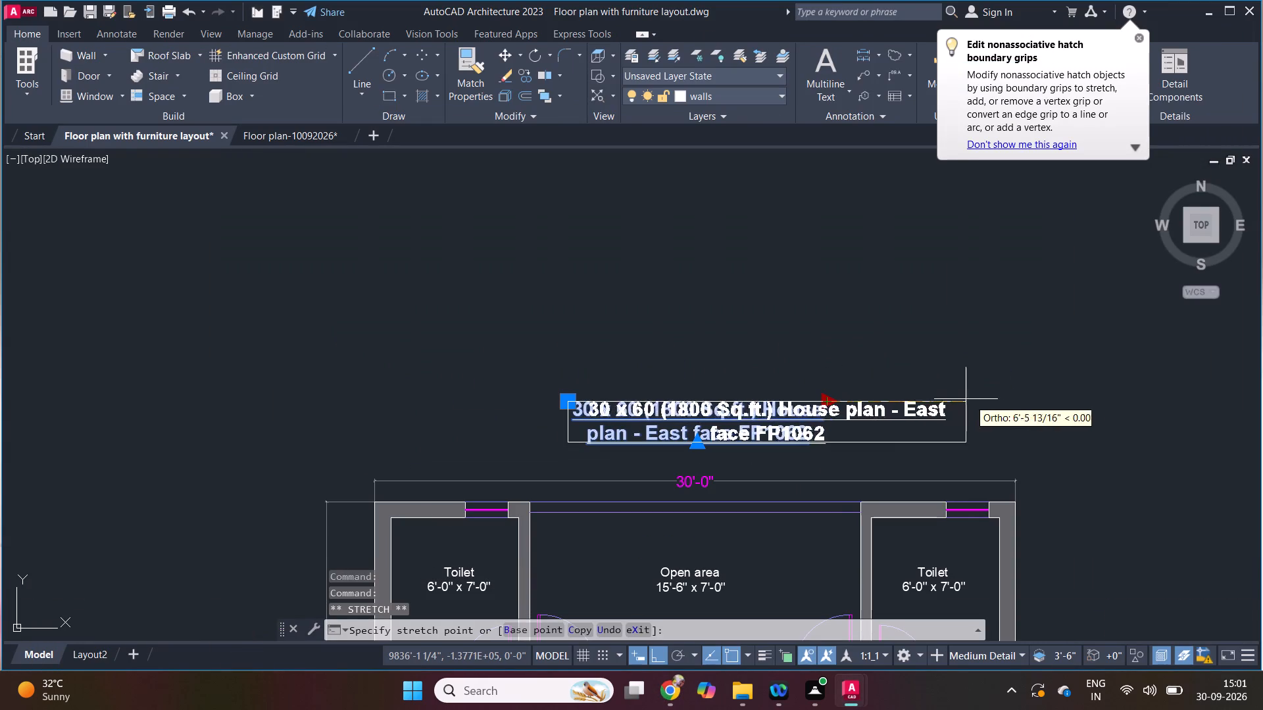
{"action": "left_click_drag", "start_coordinate": [973, 399], "coordinate": [1012, 399]}
{"action": "left_click", "coordinate": [1043, 395]}
{"action": "key", "text": "Escape"}
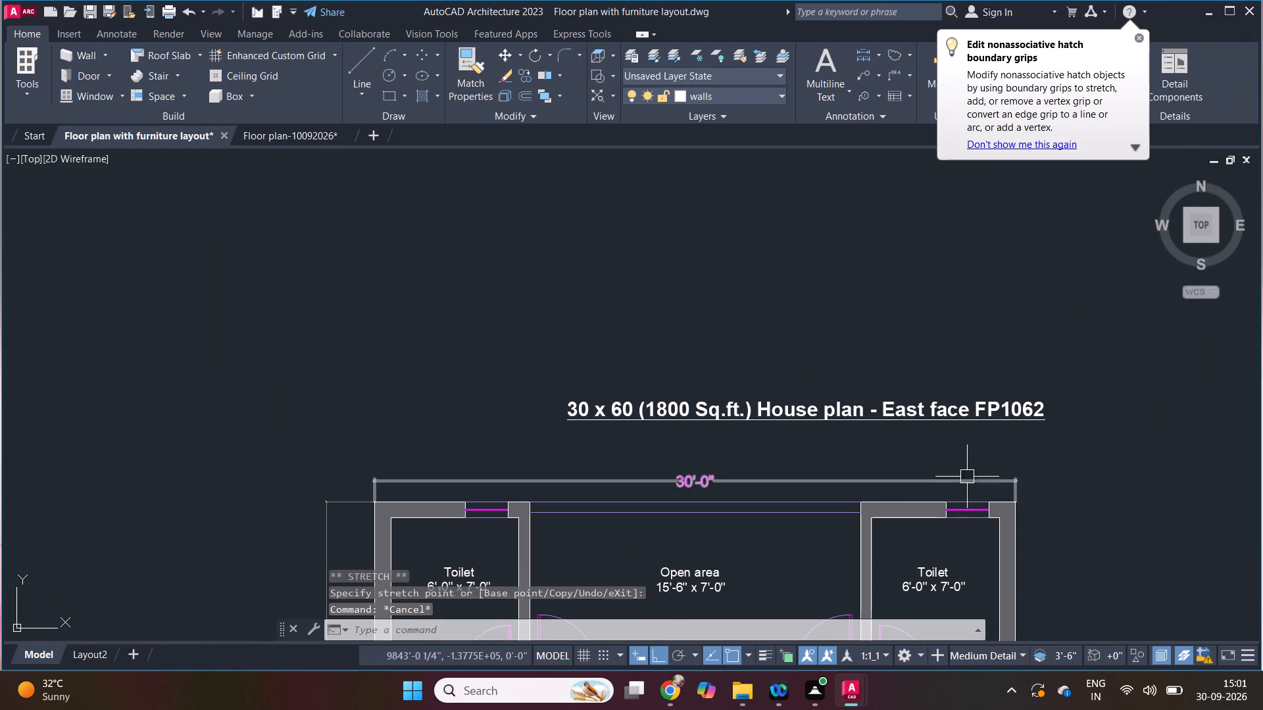
Move the one-line title so it sits centred above the 30x60 plan, close to the 30'-0" dimension.
{"action": "key", "text": "Escape"}
{"action": "key", "text": "m"}
{"action": "key", "text": "space"}
{"action": "left_click", "coordinate": [976, 415]}
{"action": "key", "text": "space"}
{"action": "left_click_drag", "start_coordinate": [931, 333], "coordinate": [918, 333]}
{"action": "left_click", "coordinate": [829, 335]}
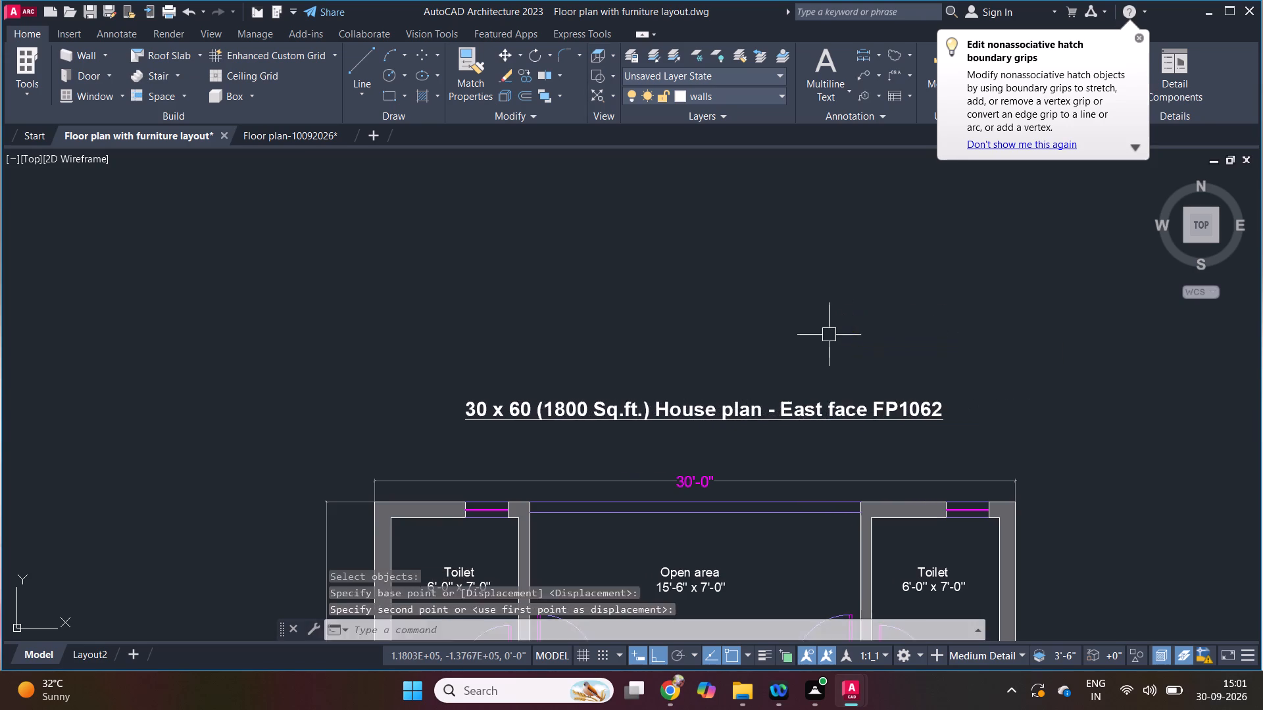
{"action": "key", "text": "space"}
{"action": "left_click", "coordinate": [831, 407]}
{"action": "key", "text": "space"}
{"action": "left_click_drag", "start_coordinate": [1005, 336], "coordinate": [1008, 349]}
{"action": "left_click", "coordinate": [1012, 373]}
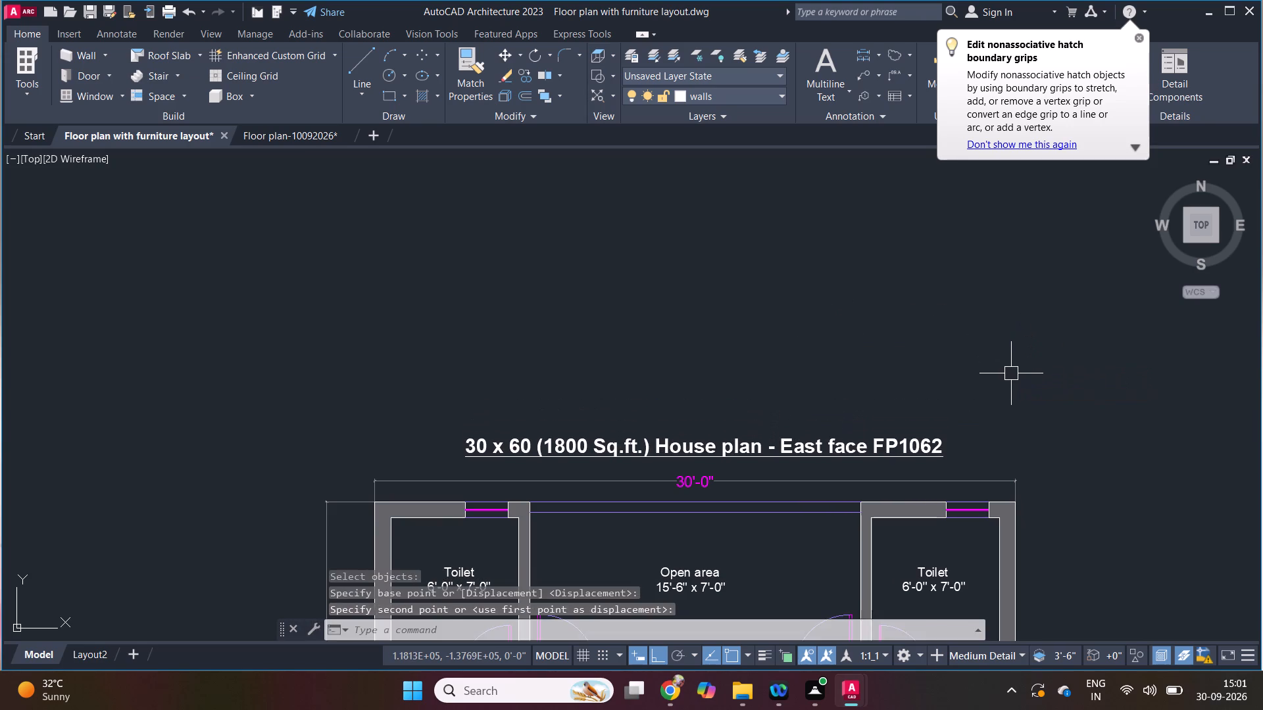
{"action": "key", "text": "space"}
{"action": "left_click", "coordinate": [916, 437]}
{"action": "key", "text": "space"}
{"action": "left_click", "coordinate": [858, 389]}
{"action": "left_click", "coordinate": [848, 391]}
{"action": "key", "text": "Escape"}
Save the drawing.
{"action": "scroll", "coordinate": [773, 358], "scroll_direction": "down", "scroll_amount": 3}
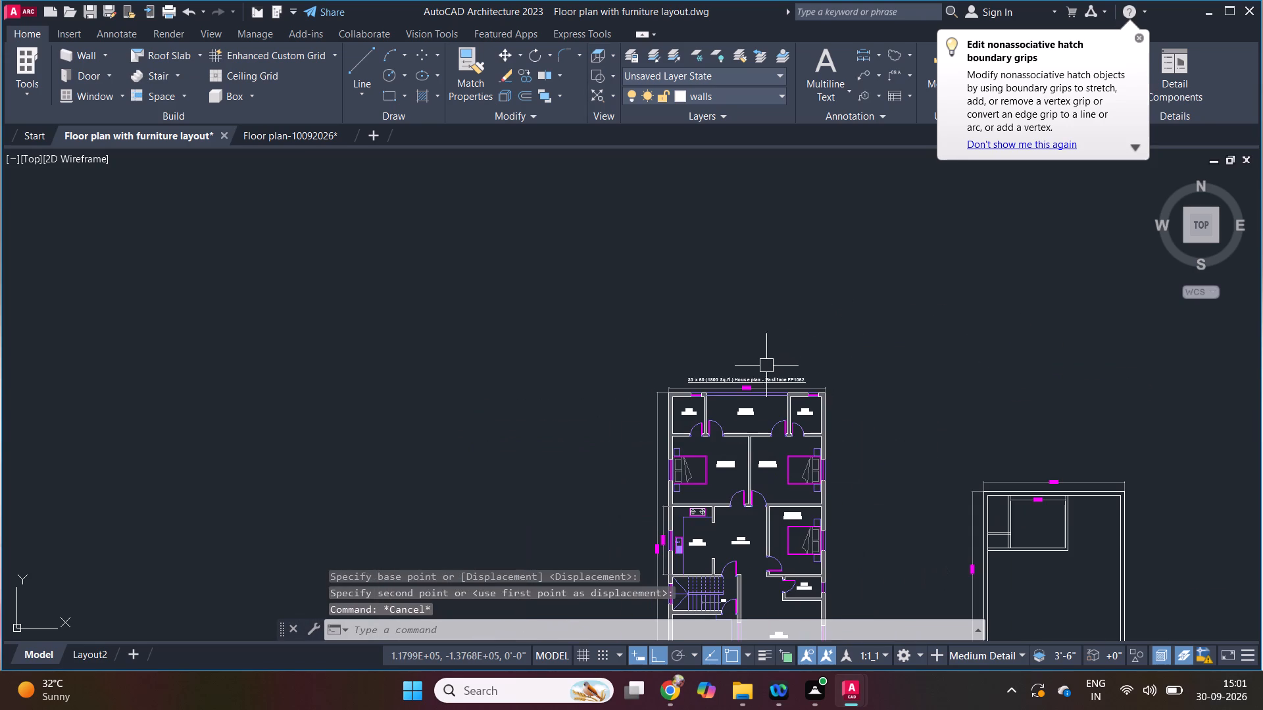
{"action": "key", "text": "ctrl+s"}
{"action": "scroll", "coordinate": [654, 327], "scroll_direction": "down", "scroll_amount": 2}
{"action": "key", "text": "Escape"}
{"action": "key", "text": "Escape"}
{"action": "scroll", "coordinate": [814, 442], "scroll_direction": "up", "scroll_amount": 1}
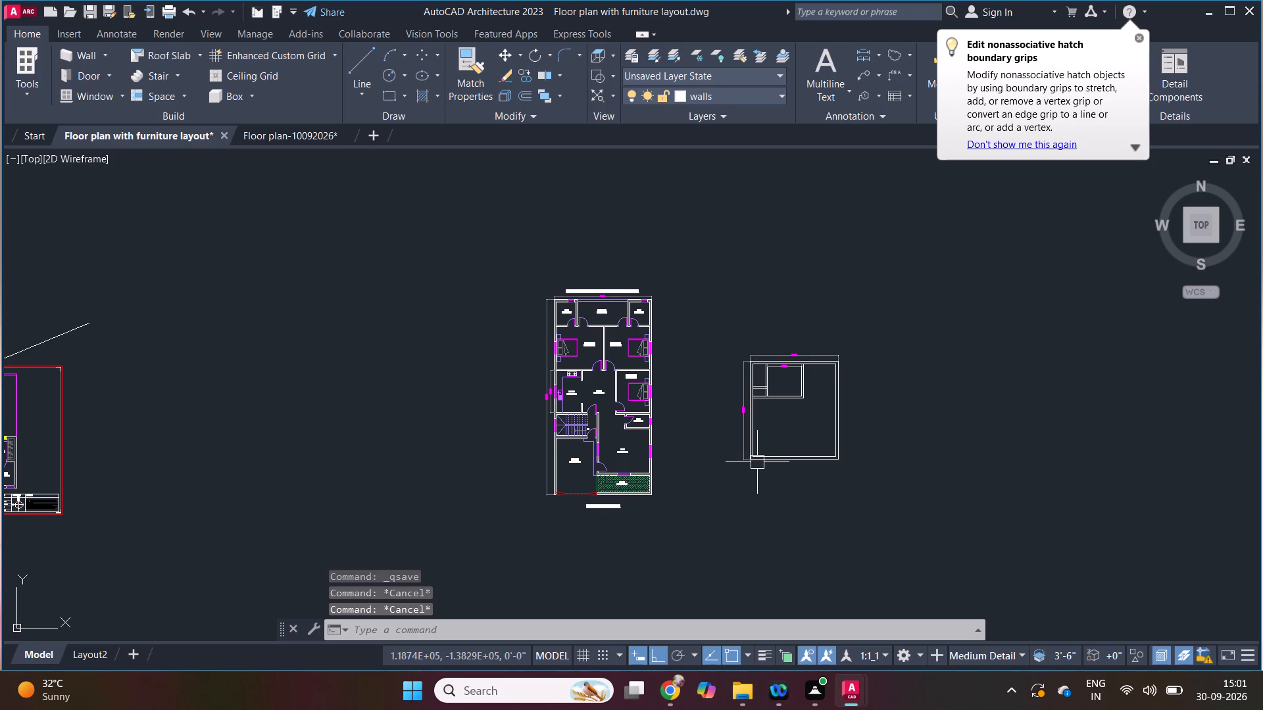
Save the drawing as a separate copy named "Floor plan with furniture layout----" in the 30092026 folder.
{"action": "key", "text": "ctrl+shift+s"}
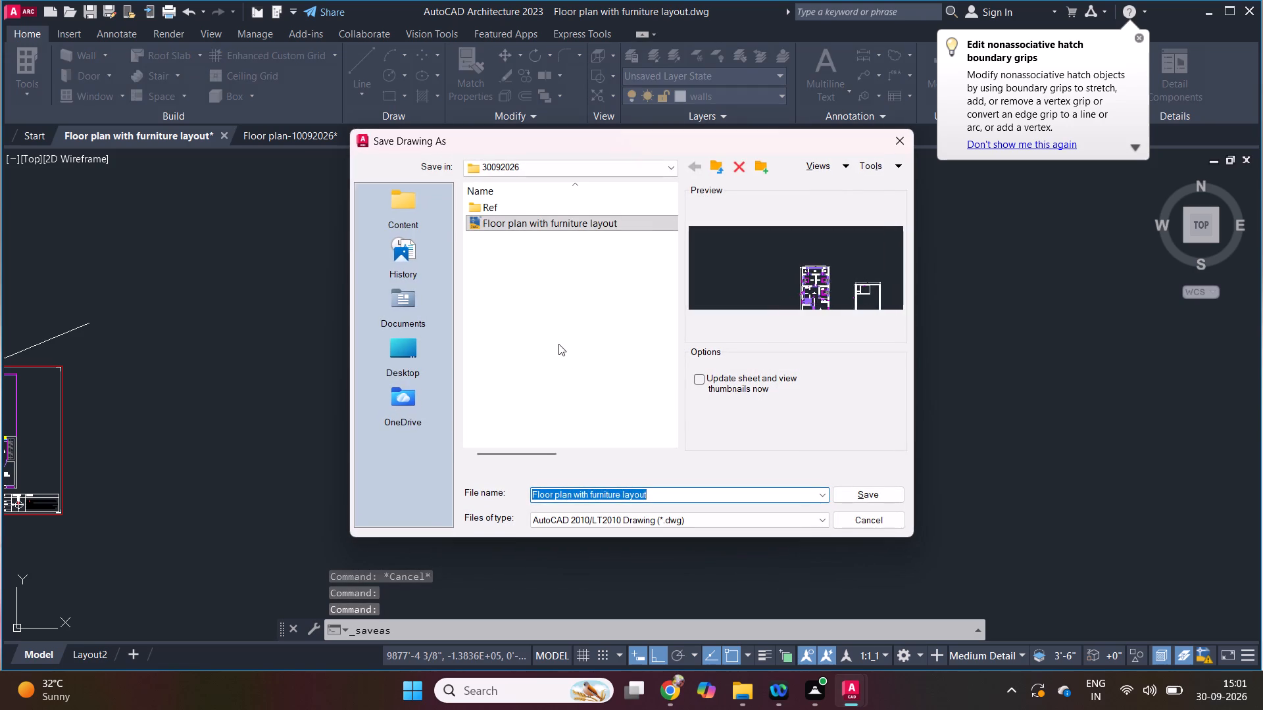
{"action": "left_click", "coordinate": [558, 344]}
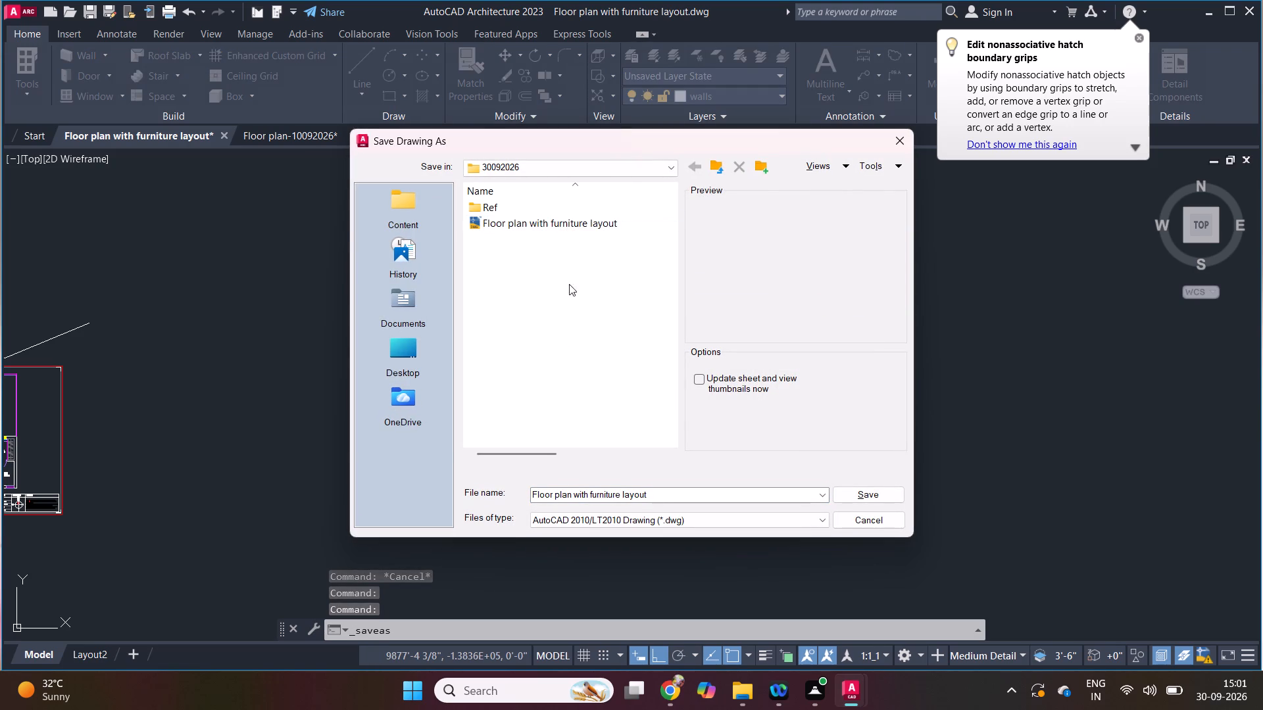
{"action": "left_click", "coordinate": [584, 378]}
{"action": "left_click", "coordinate": [659, 496]}
{"action": "left_click", "coordinate": [681, 497]}
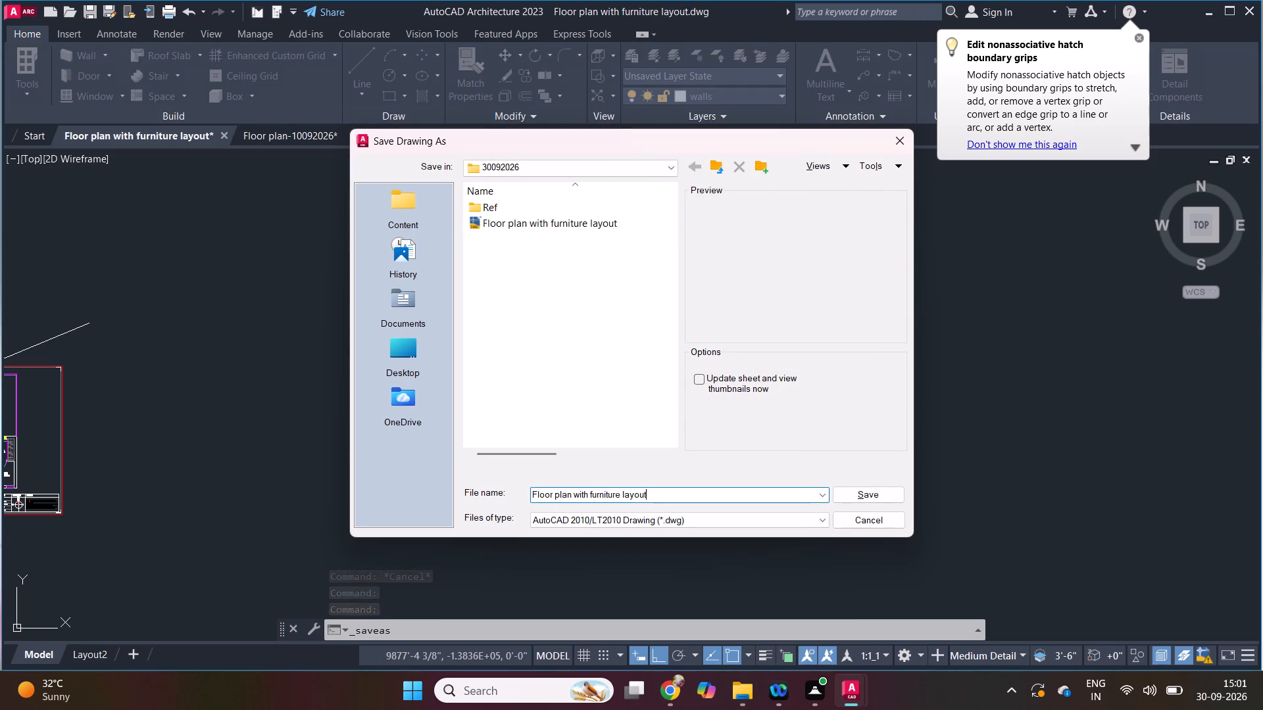
{"action": "type", "text": "----"}
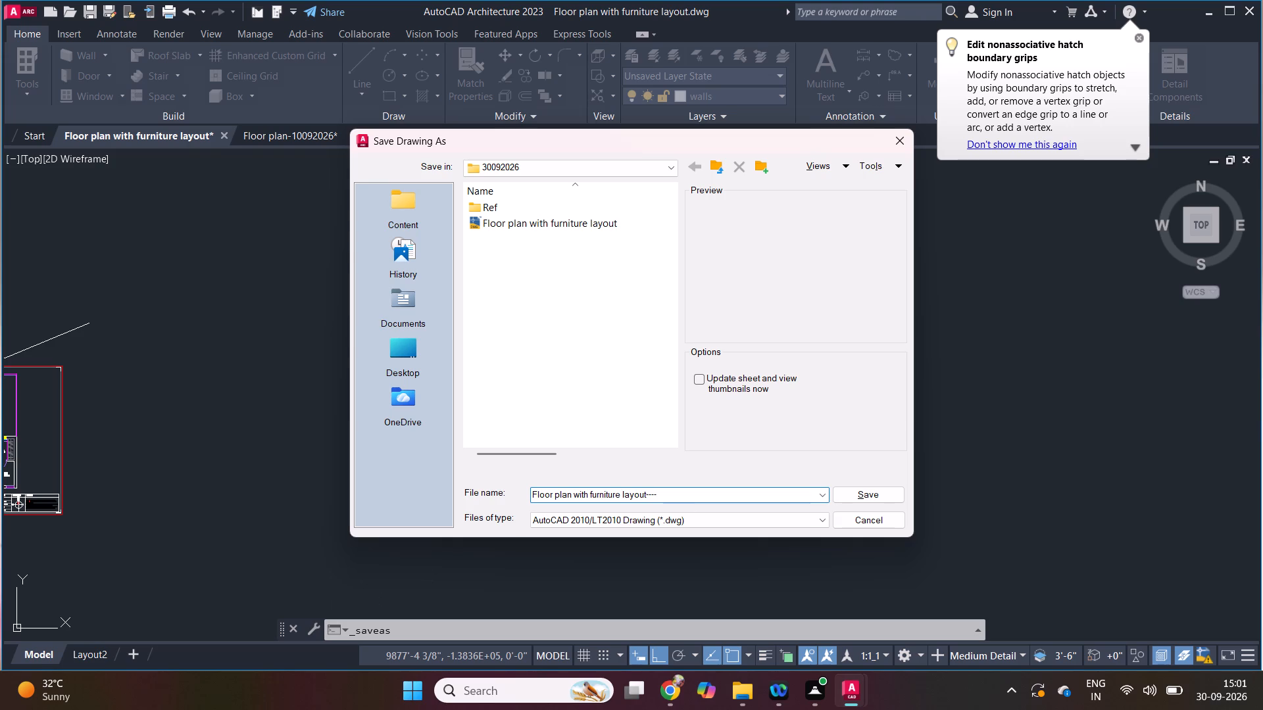
{"action": "left_click", "coordinate": [854, 498]}
{"action": "key", "text": "Escape"}
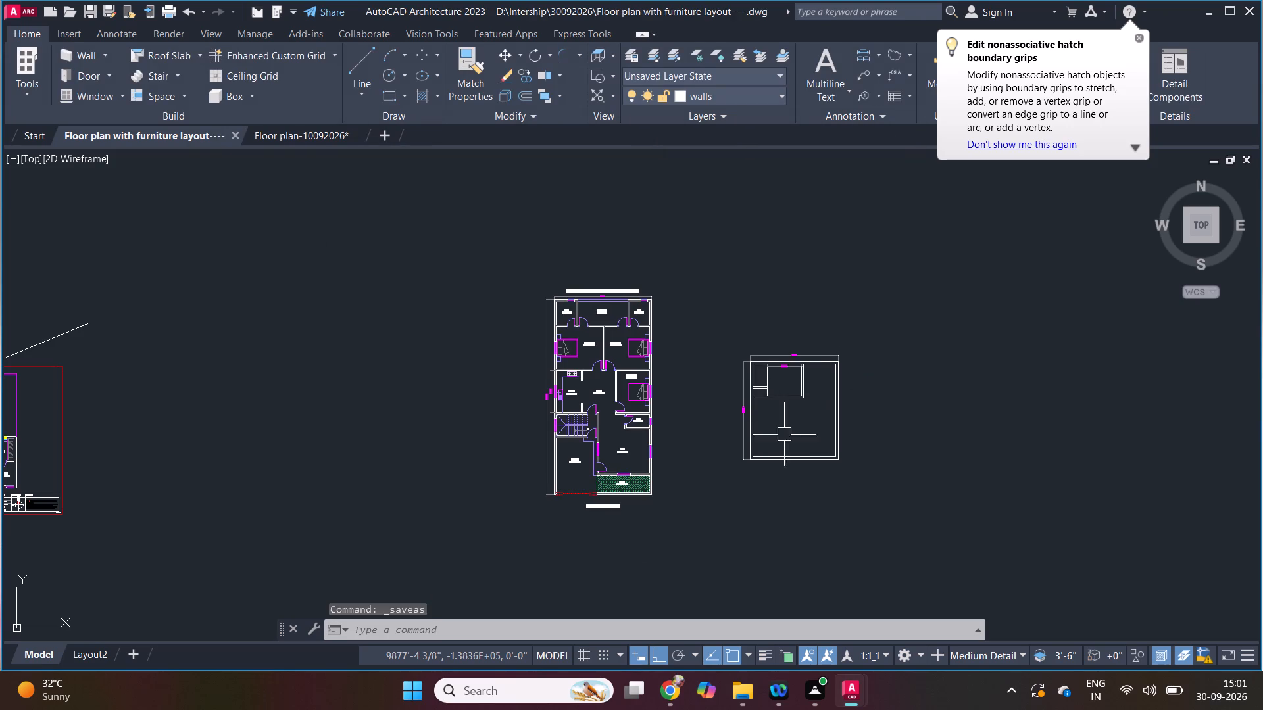
Erase the unfinished smaller plan beside the 30x60 plan.
{"action": "key", "text": "e"}
{"action": "key", "text": "space"}
{"action": "left_click_drag", "start_coordinate": [862, 492], "coordinate": [851, 469]}
{"action": "left_click", "coordinate": [733, 295]}
{"action": "key", "text": "space"}
{"action": "scroll", "coordinate": [794, 335], "scroll_direction": "down", "scroll_amount": 2}
{"action": "key", "text": "Escape"}
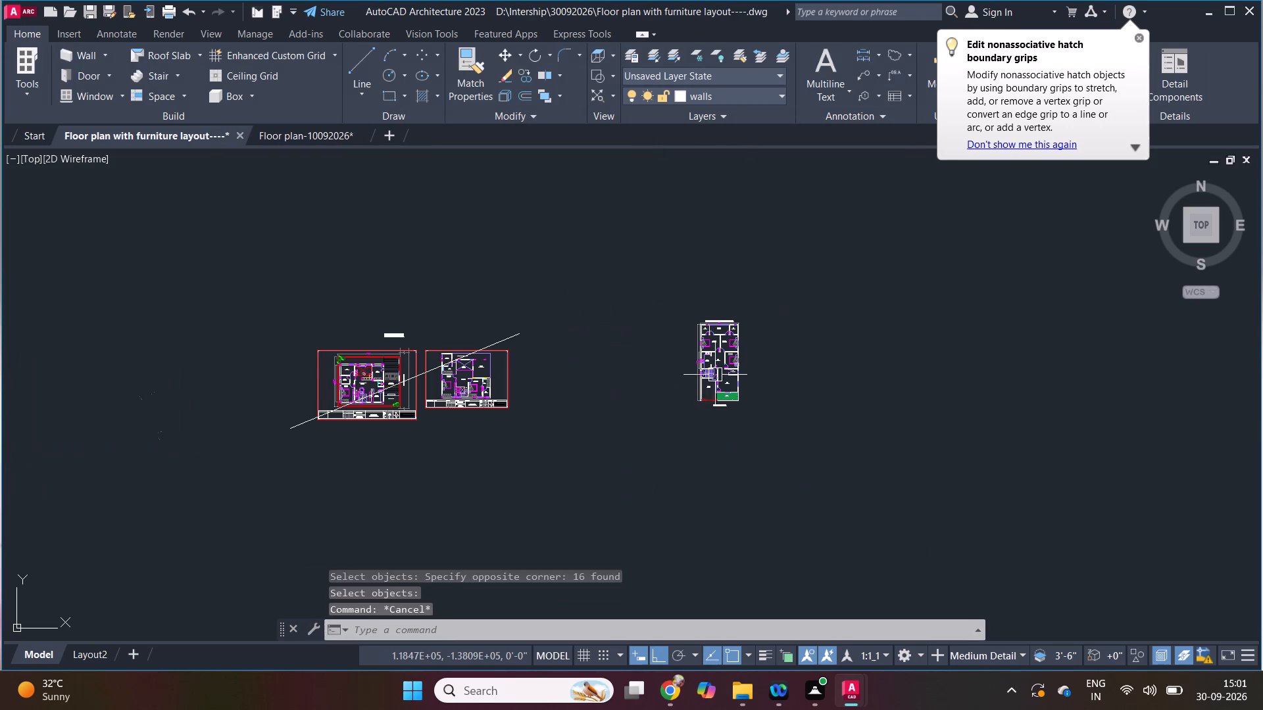
Erase the two bordered plan sheets, the diagonal line and the stray title west of the 30x60 plan.
{"action": "key", "text": "e"}
{"action": "key", "text": "space"}
{"action": "left_click_drag", "start_coordinate": [545, 280], "coordinate": [519, 308]}
{"action": "left_click", "coordinate": [235, 459]}
{"action": "key", "text": "space"}
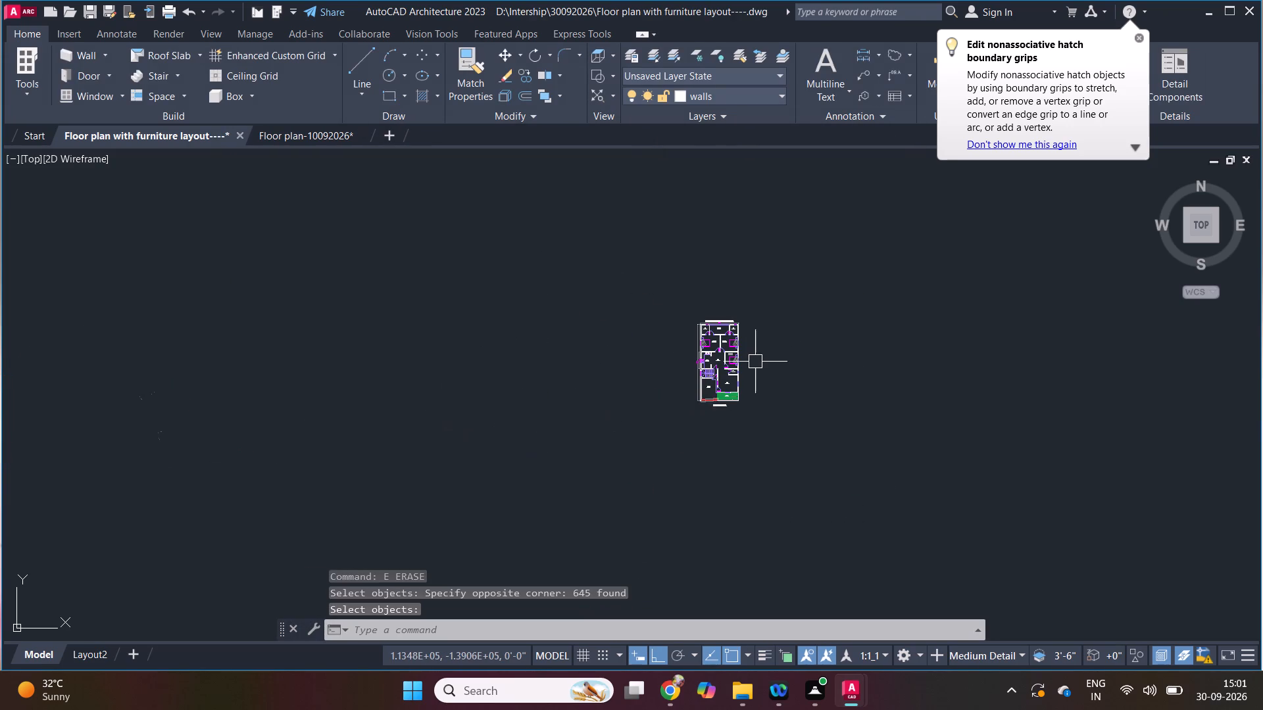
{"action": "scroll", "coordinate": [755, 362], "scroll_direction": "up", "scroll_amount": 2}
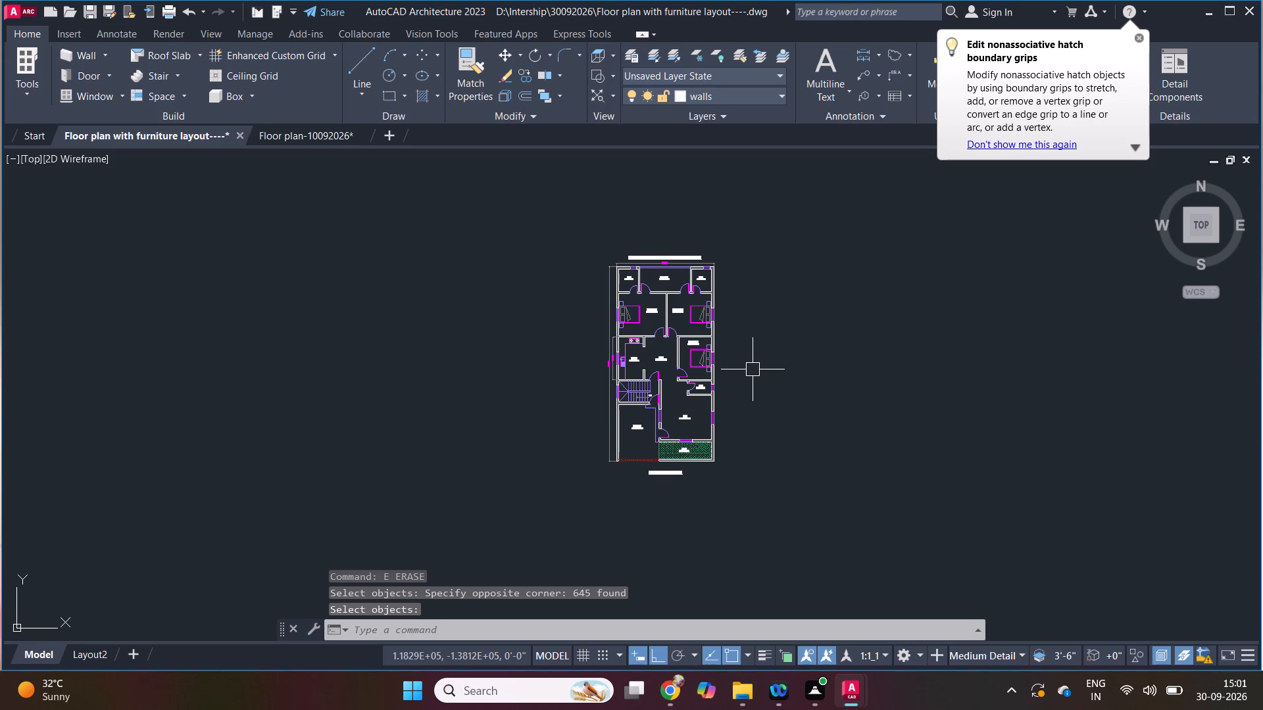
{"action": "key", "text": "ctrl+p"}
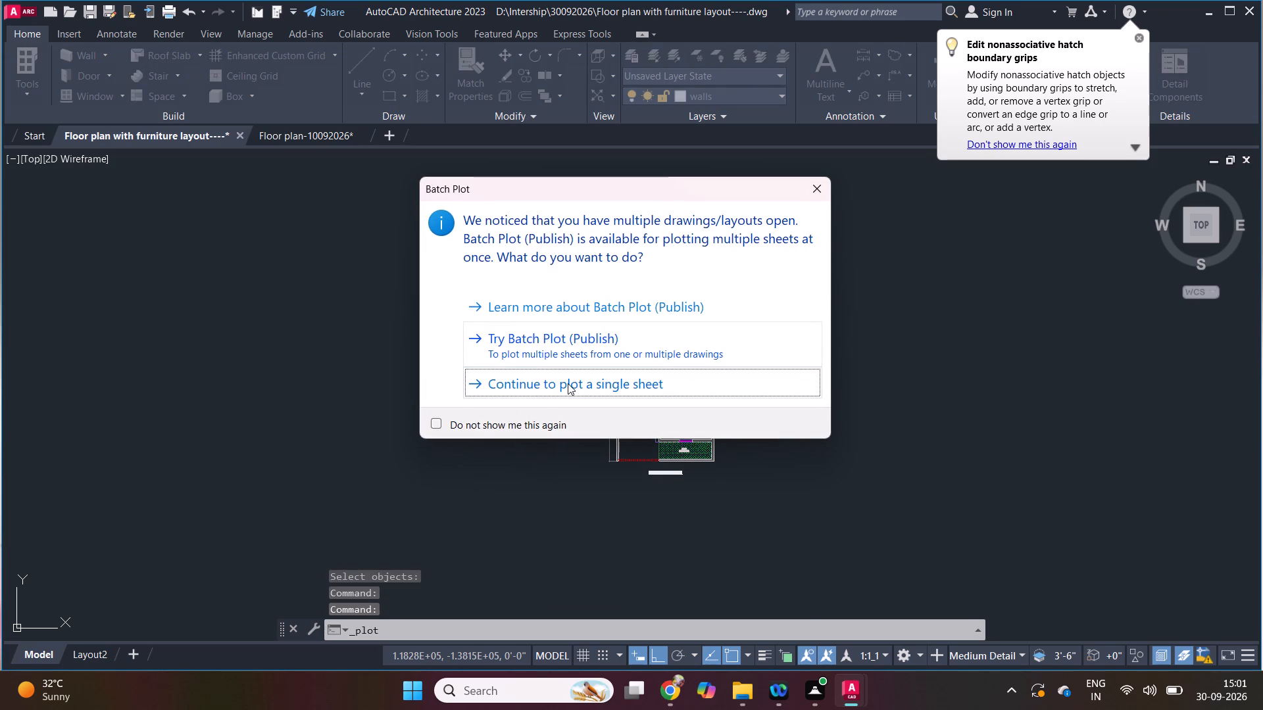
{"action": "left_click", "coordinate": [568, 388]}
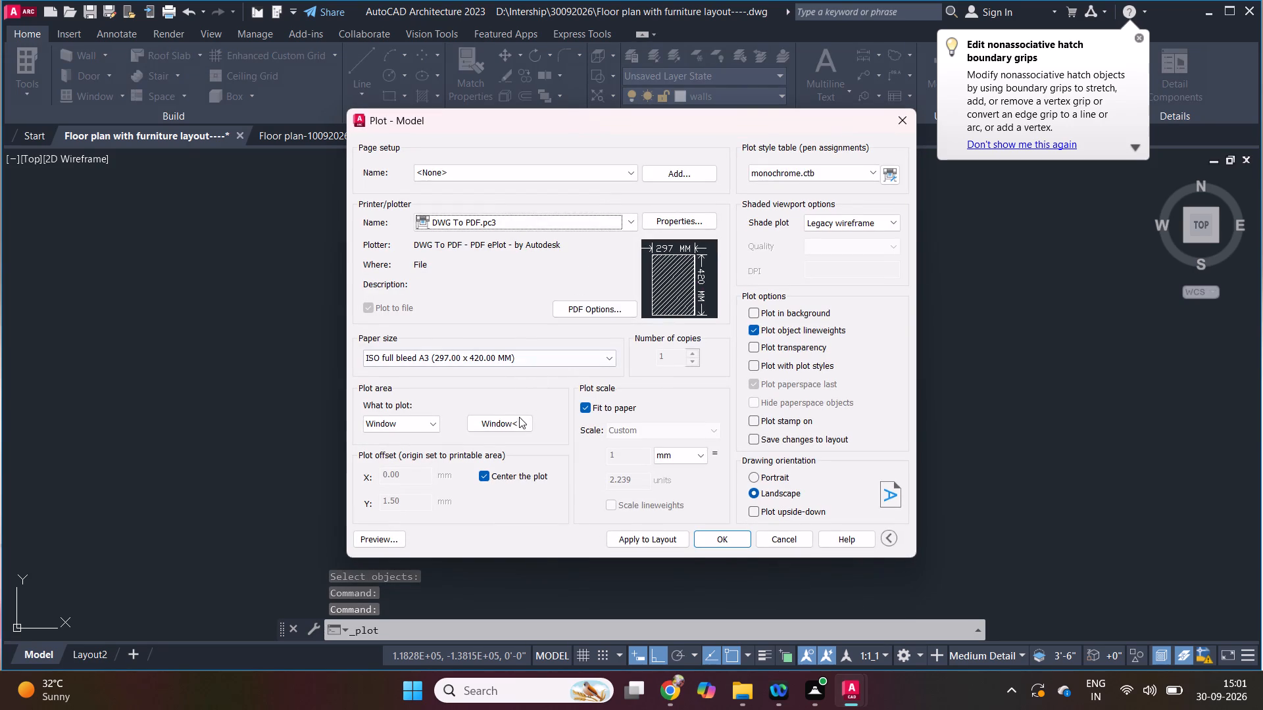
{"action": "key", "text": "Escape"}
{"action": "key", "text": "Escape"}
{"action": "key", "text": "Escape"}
Copy the full title text "30 x 60 (1800 Sq.ft.) House plan - East face FP1062" to the clipboard.
{"action": "scroll", "coordinate": [671, 257], "scroll_direction": "up", "scroll_amount": 2}
{"action": "key", "text": "e"}
{"action": "key", "text": "d"}
{"action": "key", "text": "space"}
{"action": "scroll", "coordinate": [685, 256], "scroll_direction": "up", "scroll_amount": 2}
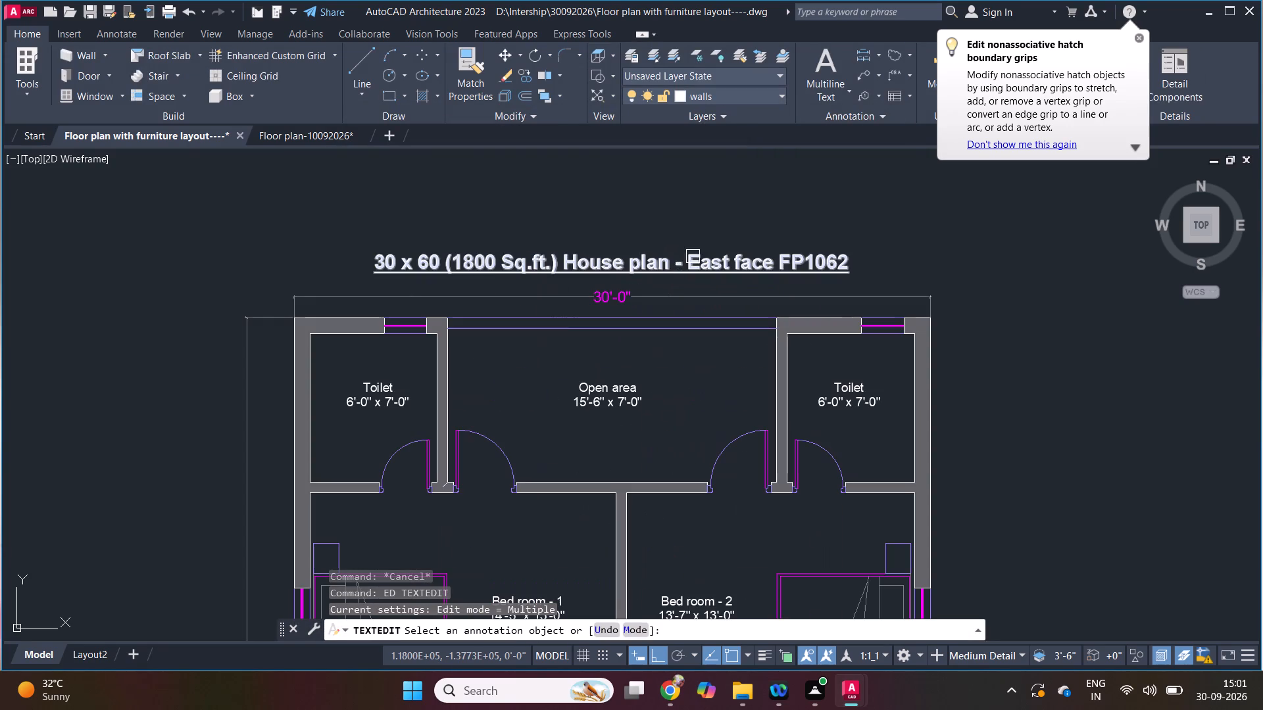
{"action": "left_click", "coordinate": [693, 256]}
{"action": "key", "text": "ctrl+a"}
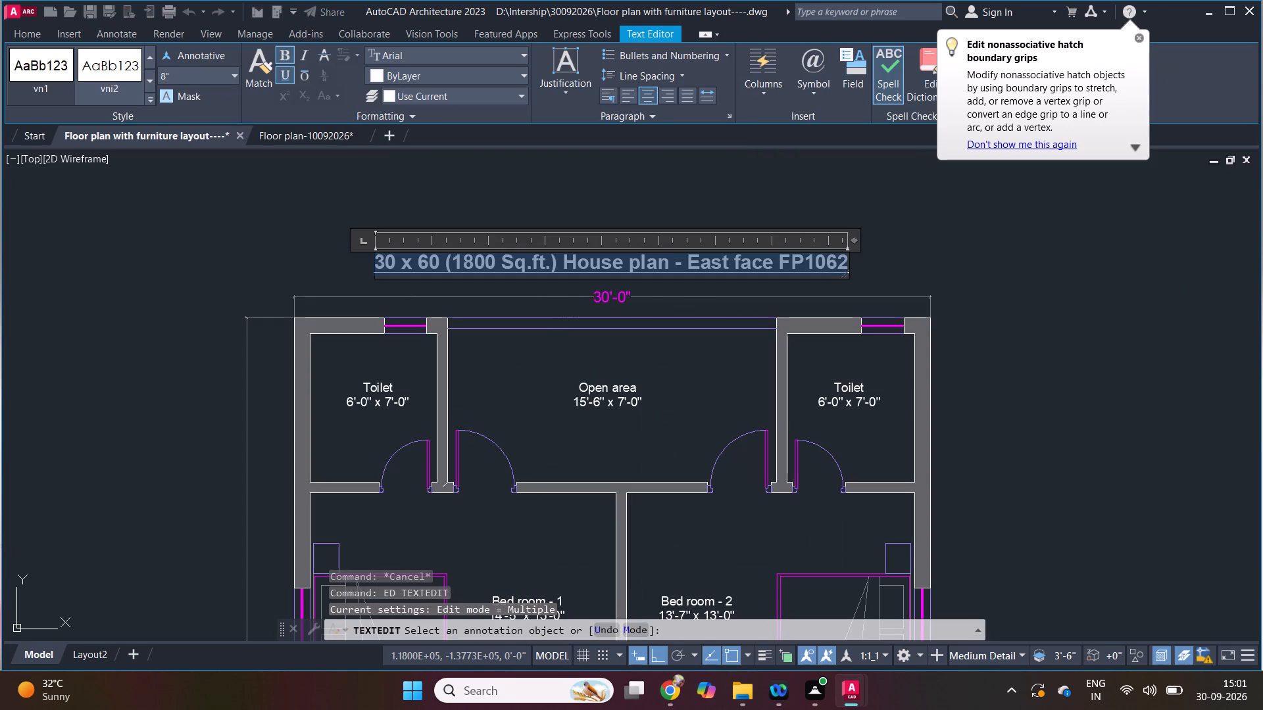
{"action": "key", "text": "ctrl+c"}
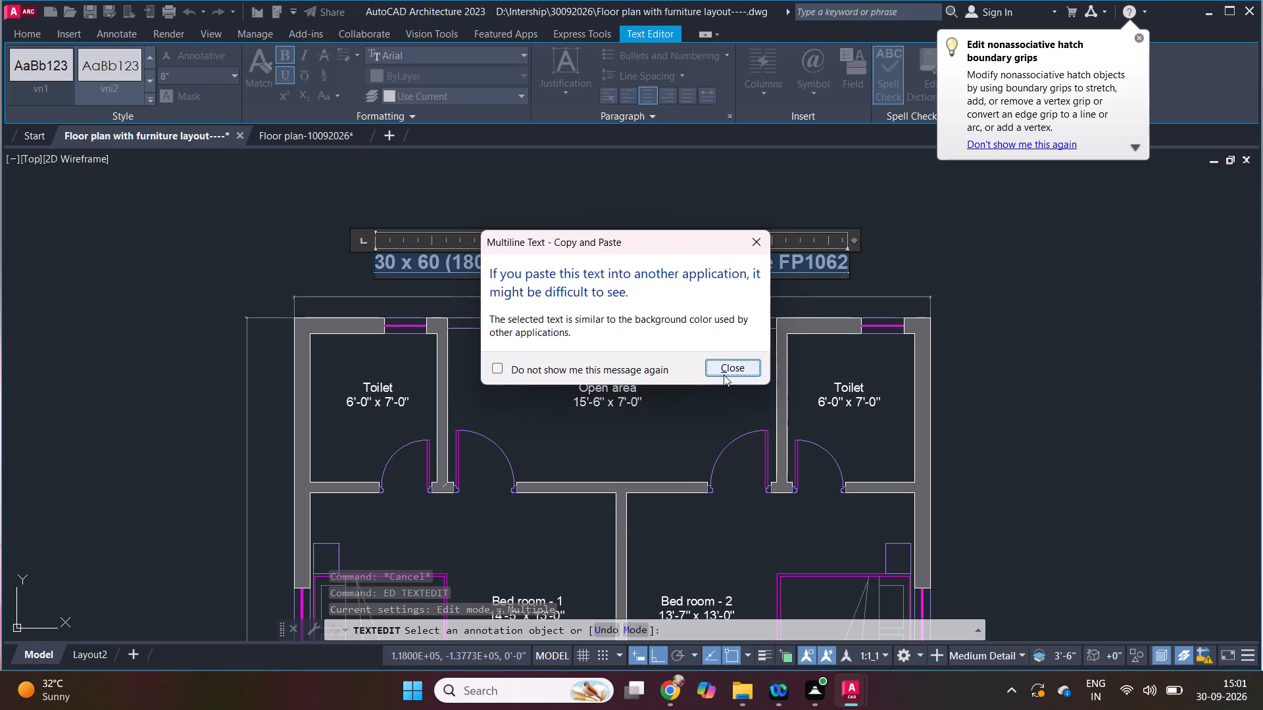
{"action": "left_click", "coordinate": [597, 371]}
{"action": "left_click", "coordinate": [728, 371]}
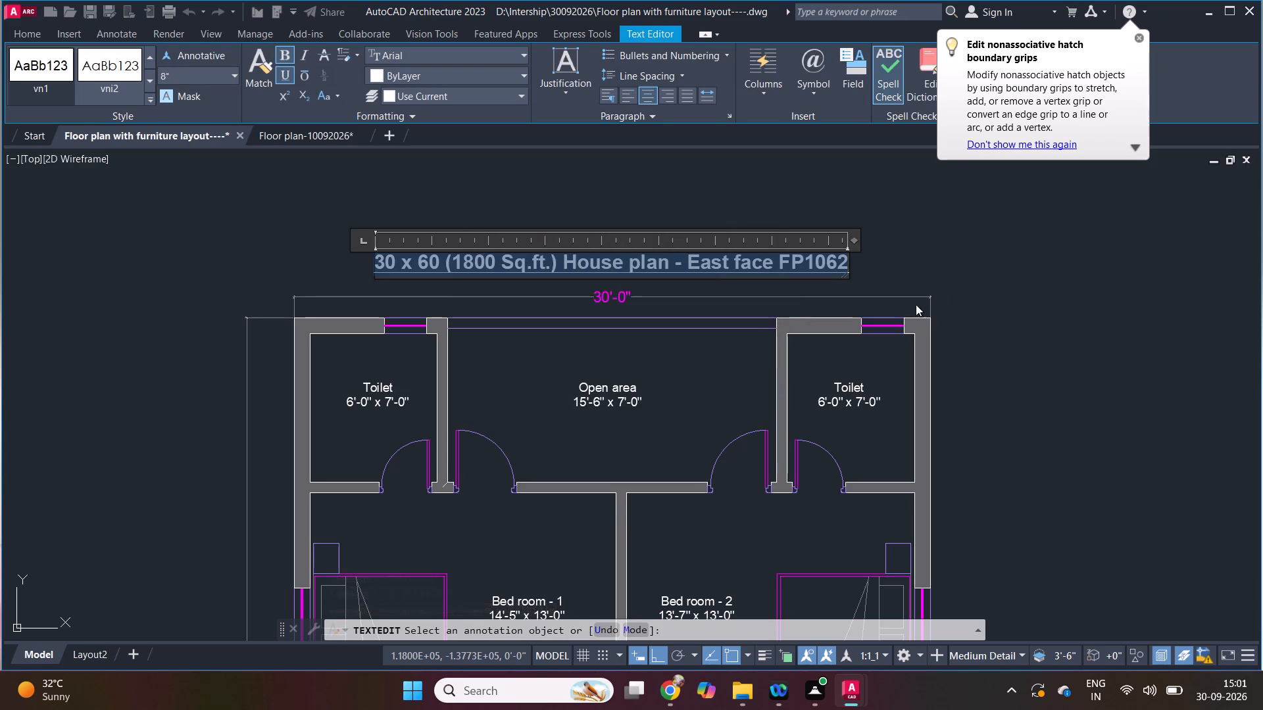
{"action": "left_click", "coordinate": [968, 274]}
{"action": "key", "text": "Escape"}
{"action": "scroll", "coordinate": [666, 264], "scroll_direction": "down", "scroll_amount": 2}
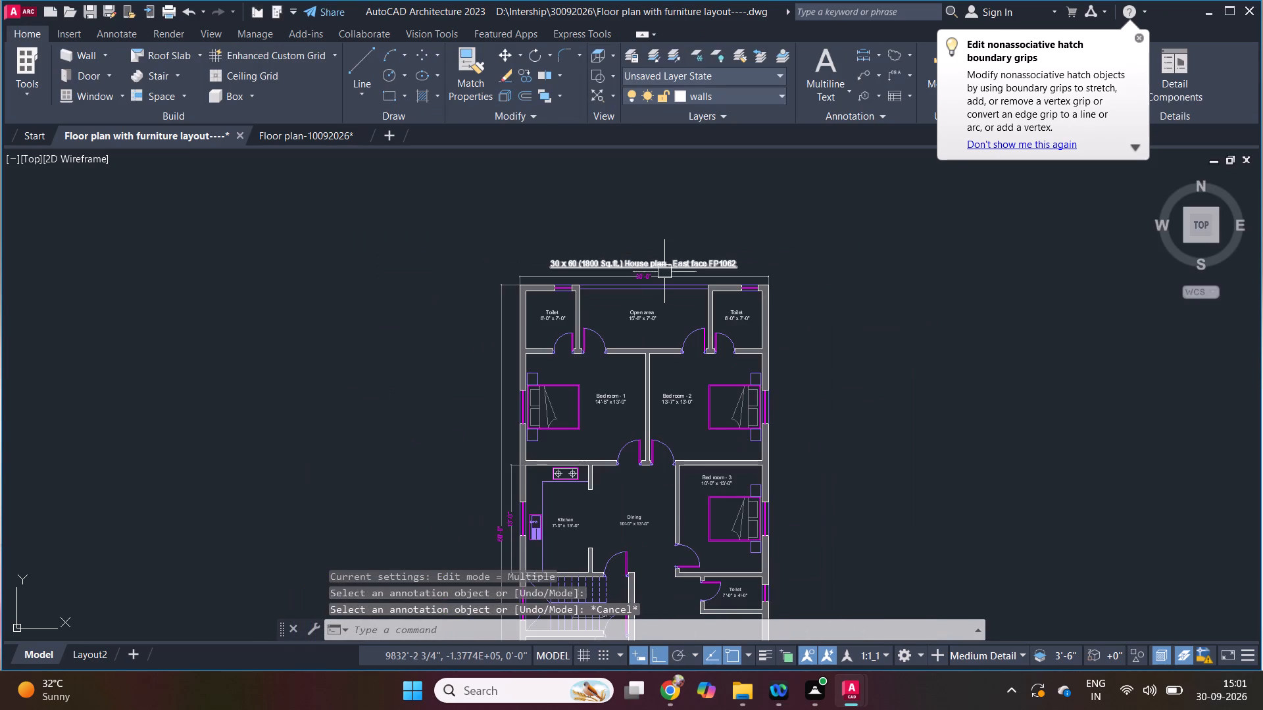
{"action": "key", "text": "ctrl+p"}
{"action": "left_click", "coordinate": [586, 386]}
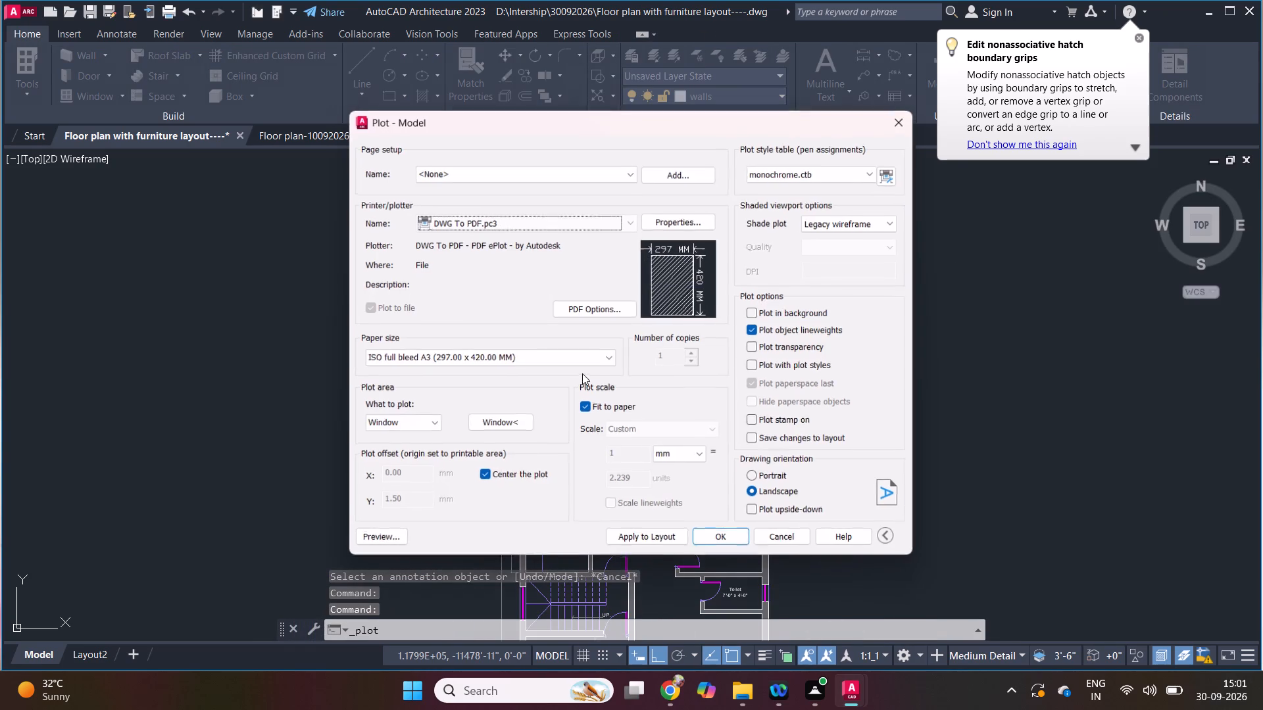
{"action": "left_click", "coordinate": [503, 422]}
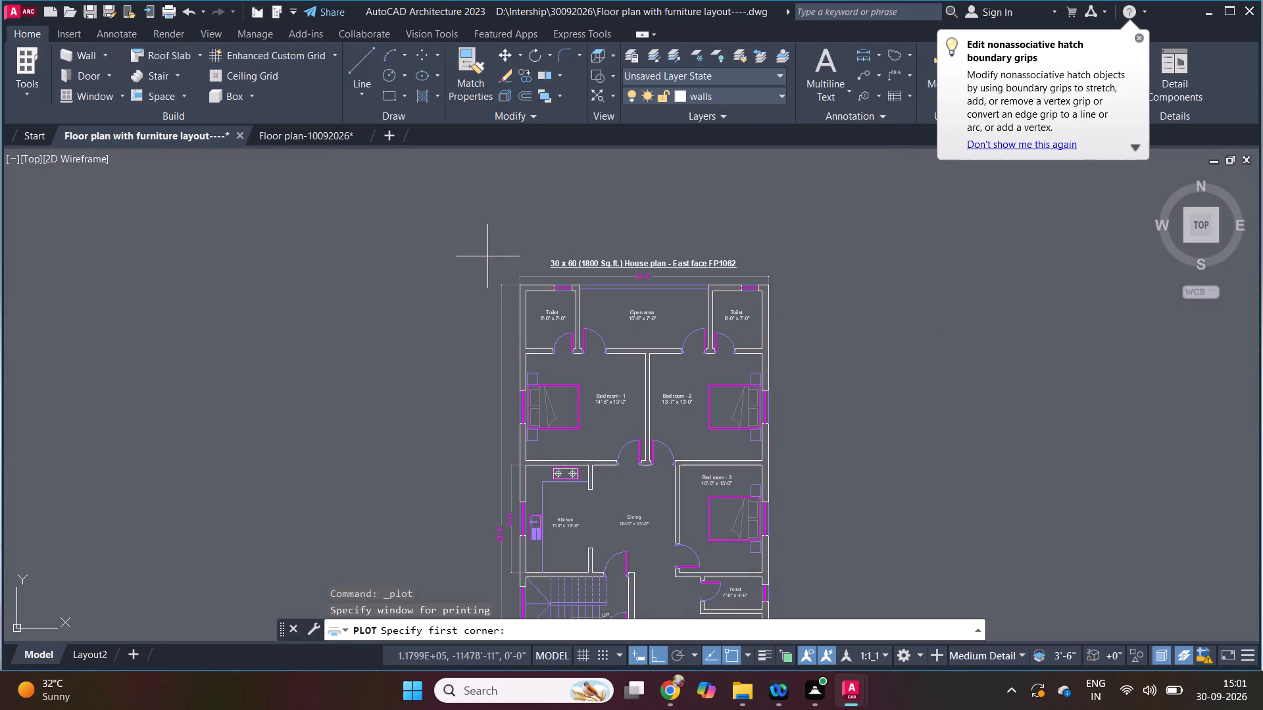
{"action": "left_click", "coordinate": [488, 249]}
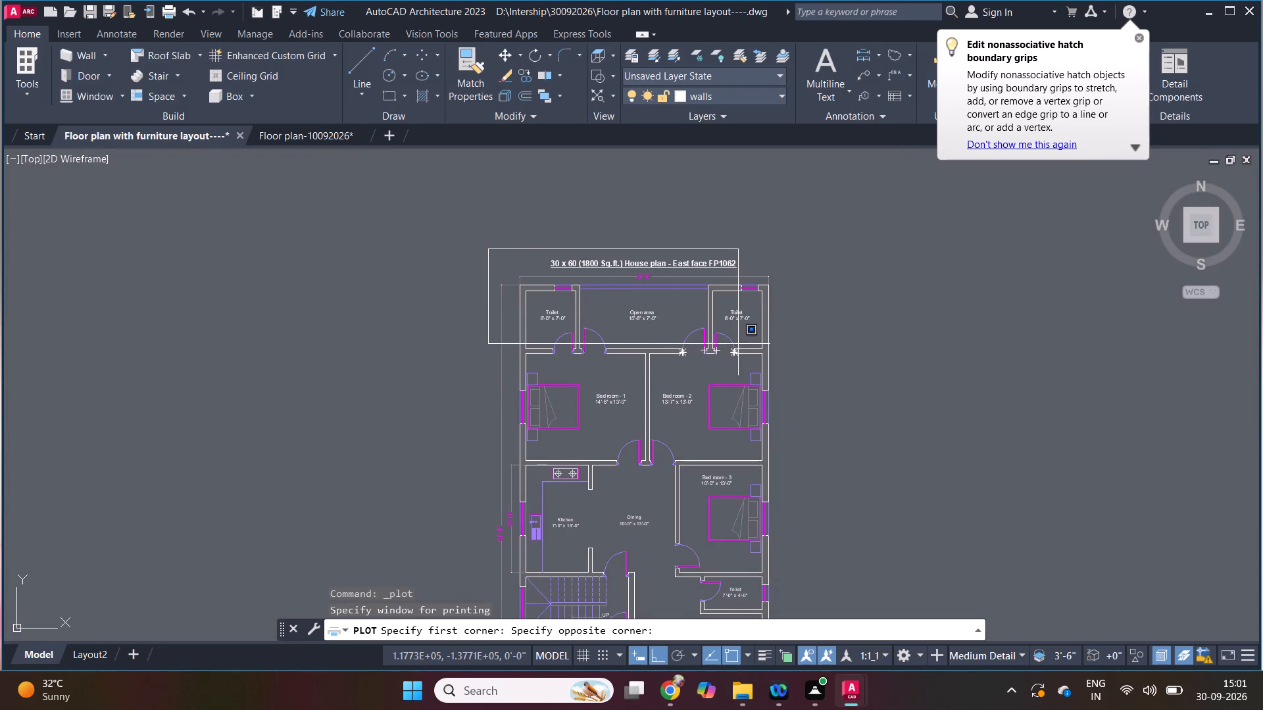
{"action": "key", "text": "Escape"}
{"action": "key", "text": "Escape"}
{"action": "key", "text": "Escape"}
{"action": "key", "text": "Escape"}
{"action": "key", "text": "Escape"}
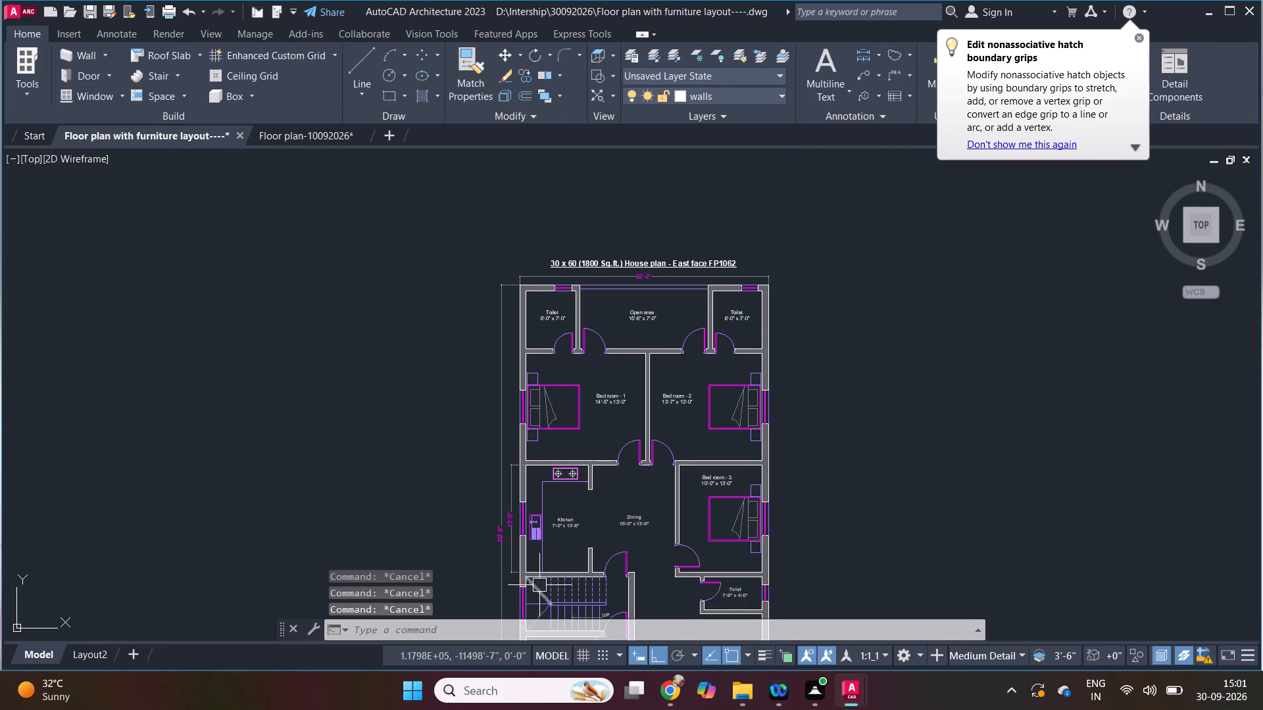
Erase the short inner dimension beside the kitchen's outer west wall, keeping the overall length dimension.
{"action": "scroll", "coordinate": [535, 577], "scroll_direction": "up", "scroll_amount": 3}
{"action": "key", "text": "e"}
{"action": "key", "text": "space"}
{"action": "left_click", "coordinate": [451, 379]}
{"action": "key", "text": "space"}
{"action": "scroll", "coordinate": [461, 377], "scroll_direction": "down", "scroll_amount": 4}
{"action": "key", "text": "Escape"}
Stretch the overall length dimension along the plan's west side slightly closer to the outer wall.
{"action": "key", "text": "s"}
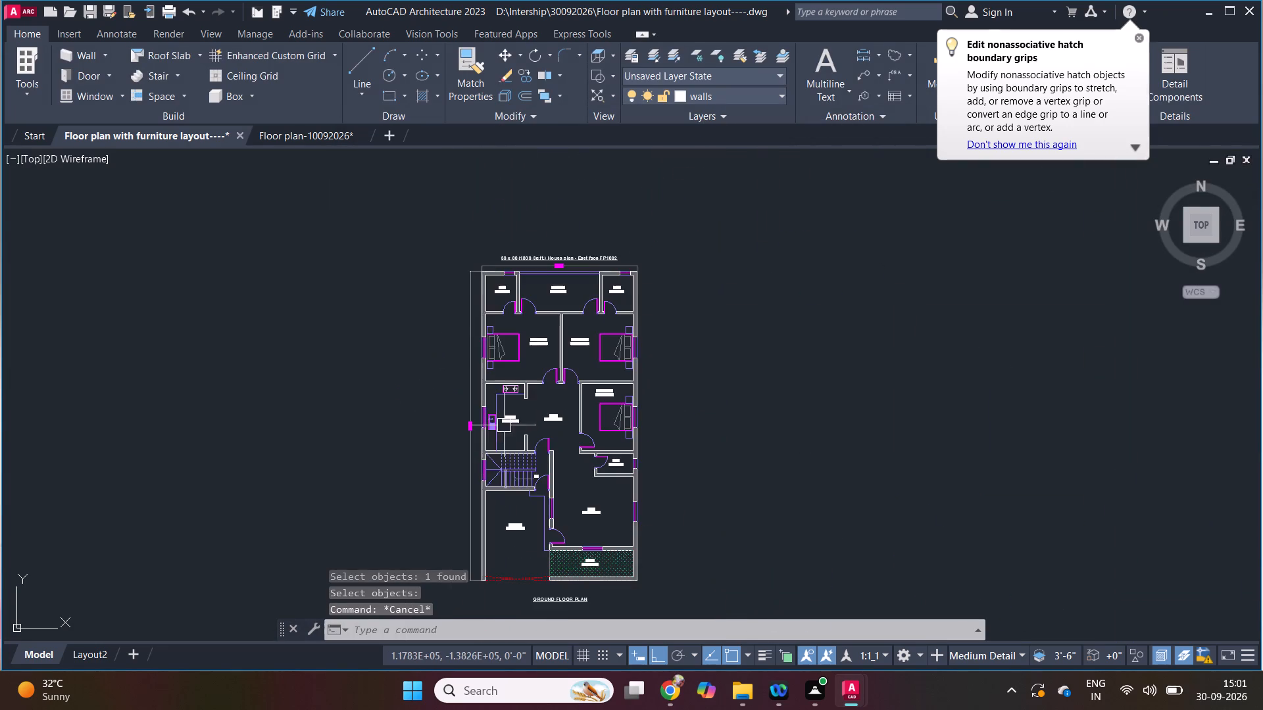
{"action": "key", "text": "space"}
{"action": "scroll", "coordinate": [478, 264], "scroll_direction": "up", "scroll_amount": 3}
{"action": "left_click_drag", "start_coordinate": [457, 269], "coordinate": [442, 279]}
{"action": "left_click", "coordinate": [401, 323]}
{"action": "key", "text": "space"}
{"action": "left_click", "coordinate": [366, 273]}
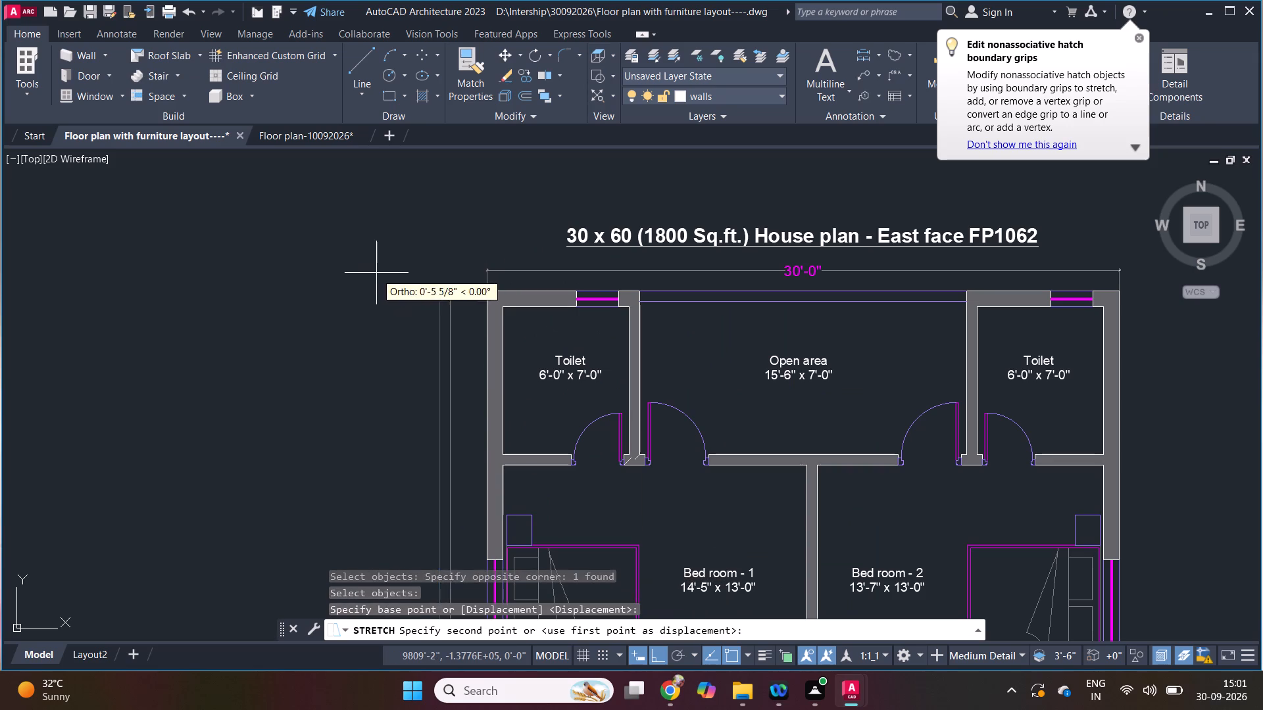
{"action": "left_click", "coordinate": [384, 276]}
{"action": "key", "text": "Escape"}
Save the drawing copy and purge all of its unused named items.
{"action": "scroll", "coordinate": [482, 306], "scroll_direction": "down", "scroll_amount": 3}
{"action": "key", "text": "ctrl+s"}
{"action": "type", "text": "PU"}
{"action": "key", "text": "space"}
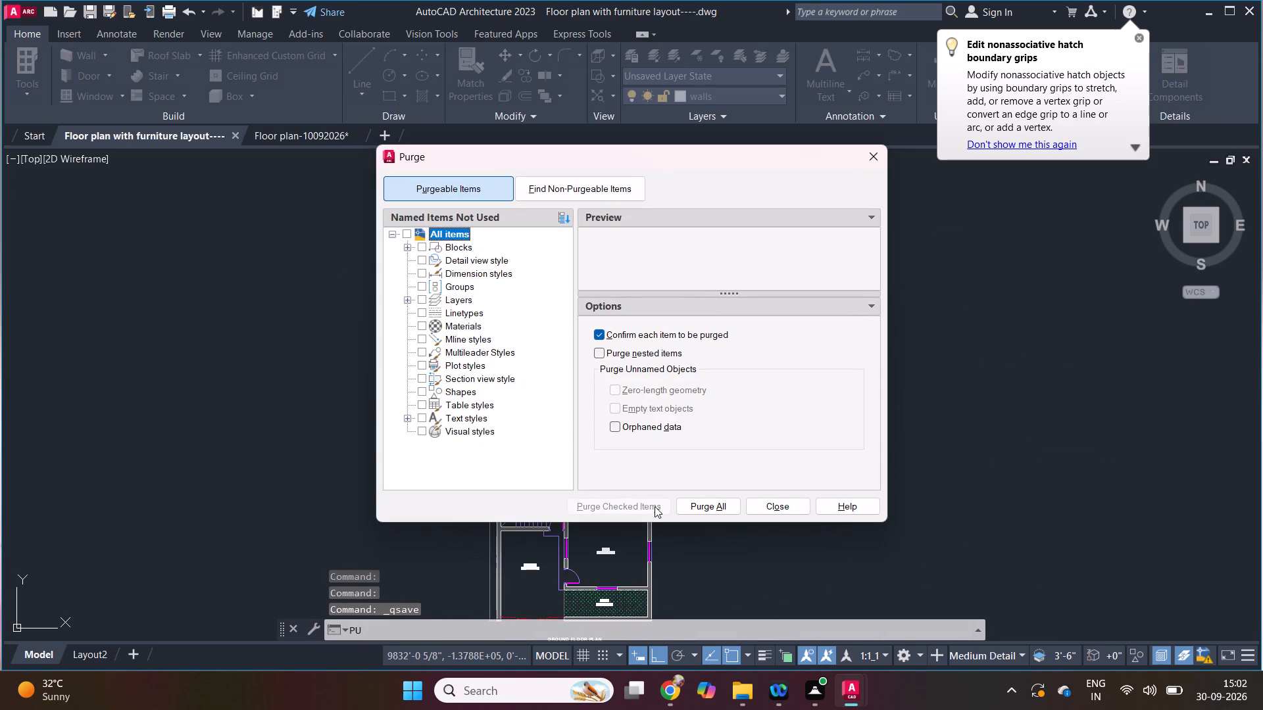
{"action": "left_click", "coordinate": [702, 507]}
{"action": "left_click", "coordinate": [632, 329]}
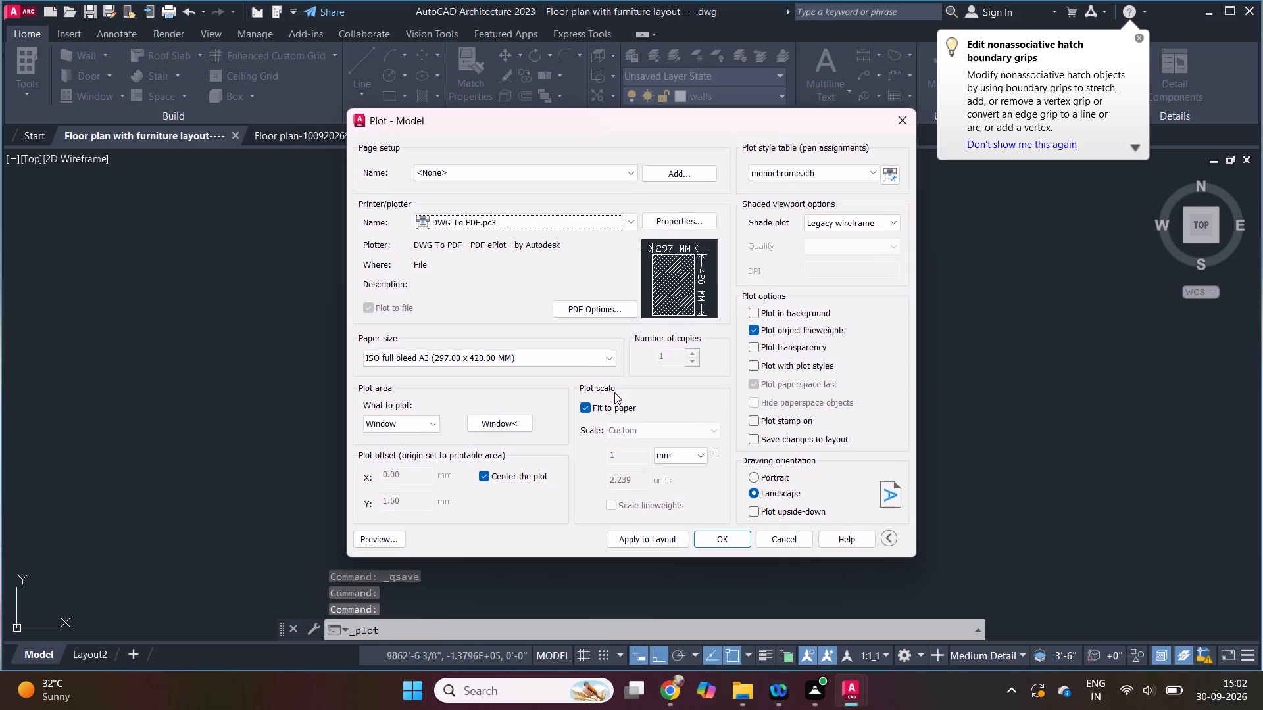
Set up the plot with the previous plot's settings, window the whole 30x60 plan including both titles, and apply it to the layout.
{"action": "left_click", "coordinate": [508, 171]}
{"action": "left_click", "coordinate": [500, 199]}
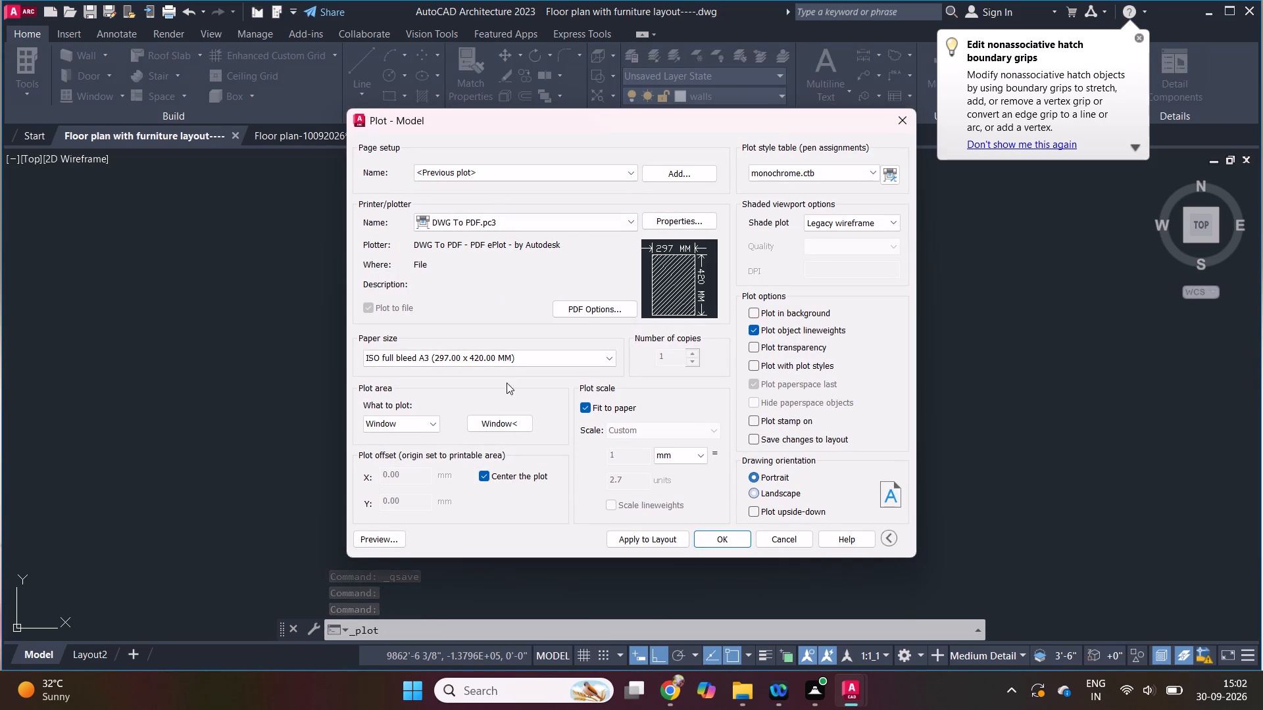
{"action": "left_click", "coordinate": [513, 426]}
{"action": "scroll", "coordinate": [580, 327], "scroll_direction": "up", "scroll_amount": 2}
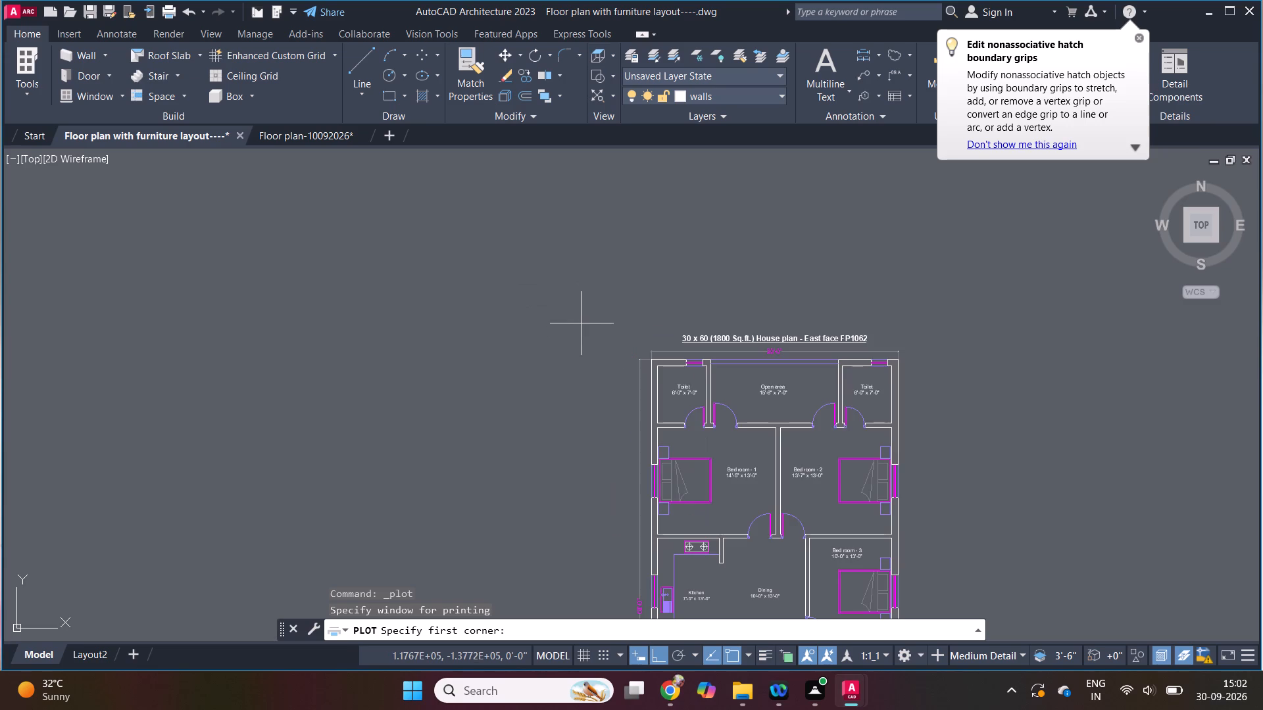
{"action": "left_click", "coordinate": [633, 322]}
{"action": "scroll", "coordinate": [675, 321], "scroll_direction": "down", "scroll_amount": 1}
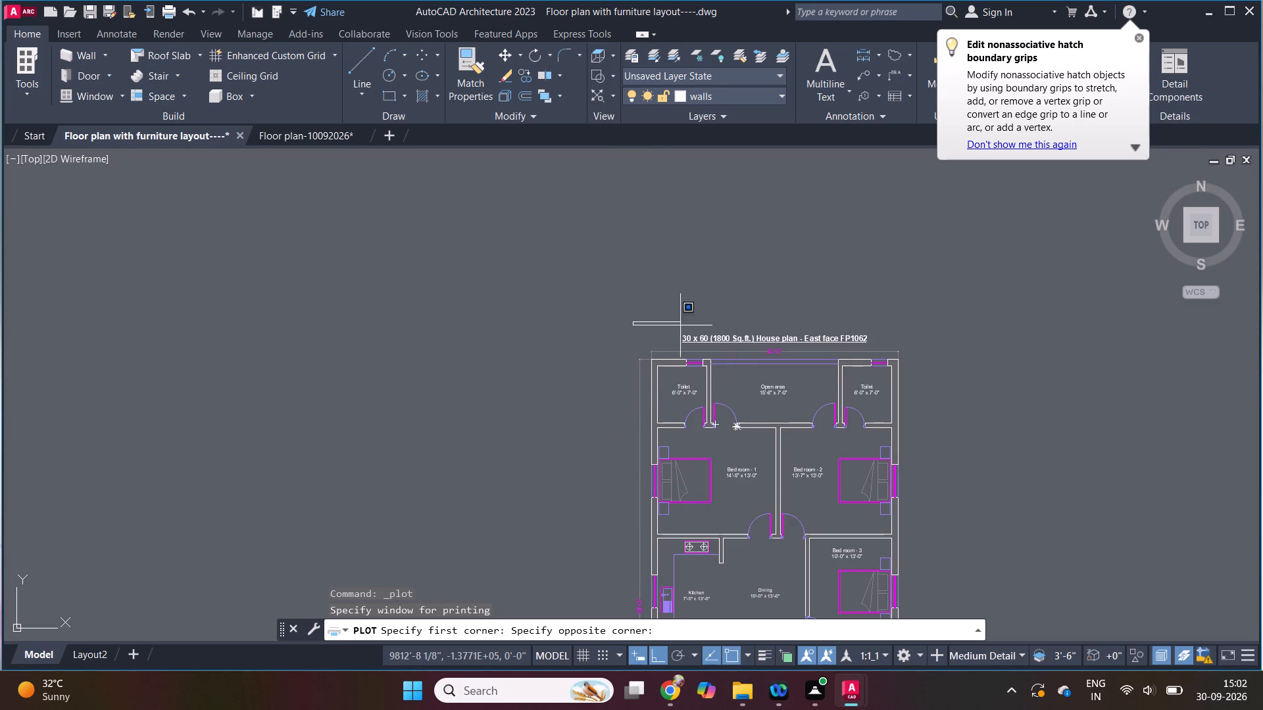
{"action": "scroll", "coordinate": [674, 321], "scroll_direction": "down", "scroll_amount": 1}
{"action": "scroll", "coordinate": [768, 548], "scroll_direction": "up", "scroll_amount": 2}
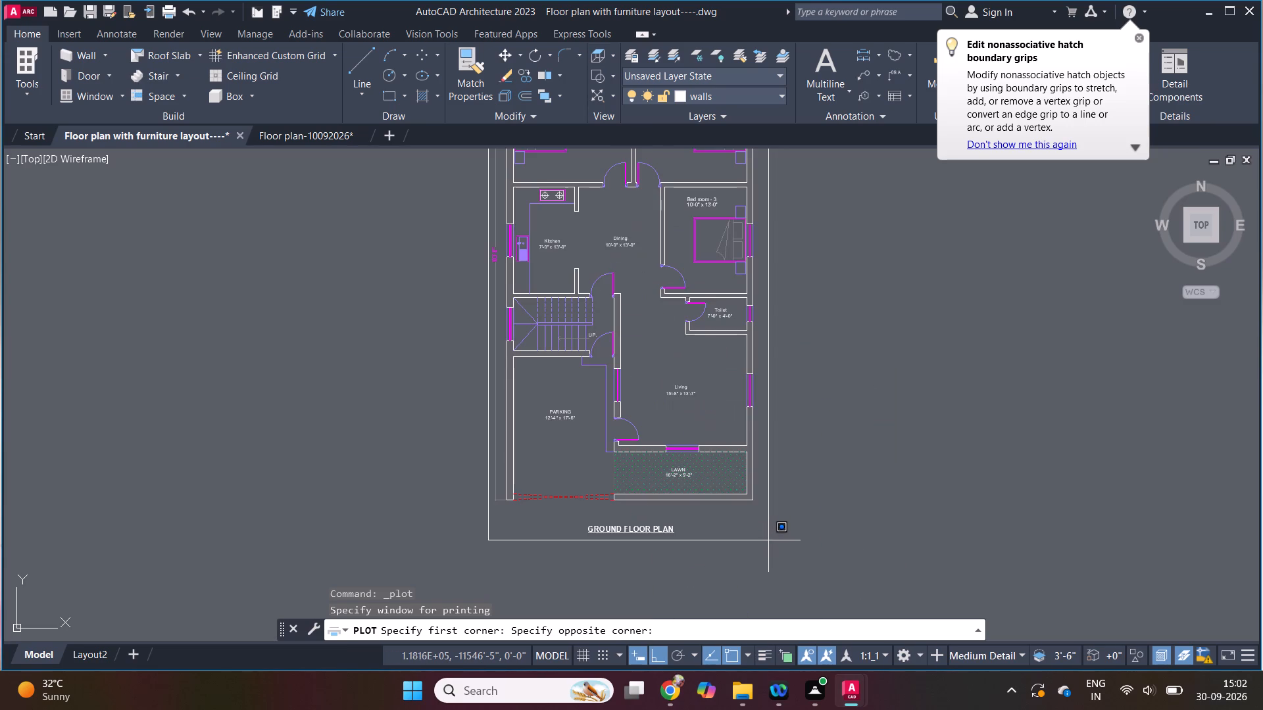
{"action": "left_click", "coordinate": [768, 540]}
{"action": "left_click", "coordinate": [664, 539]}
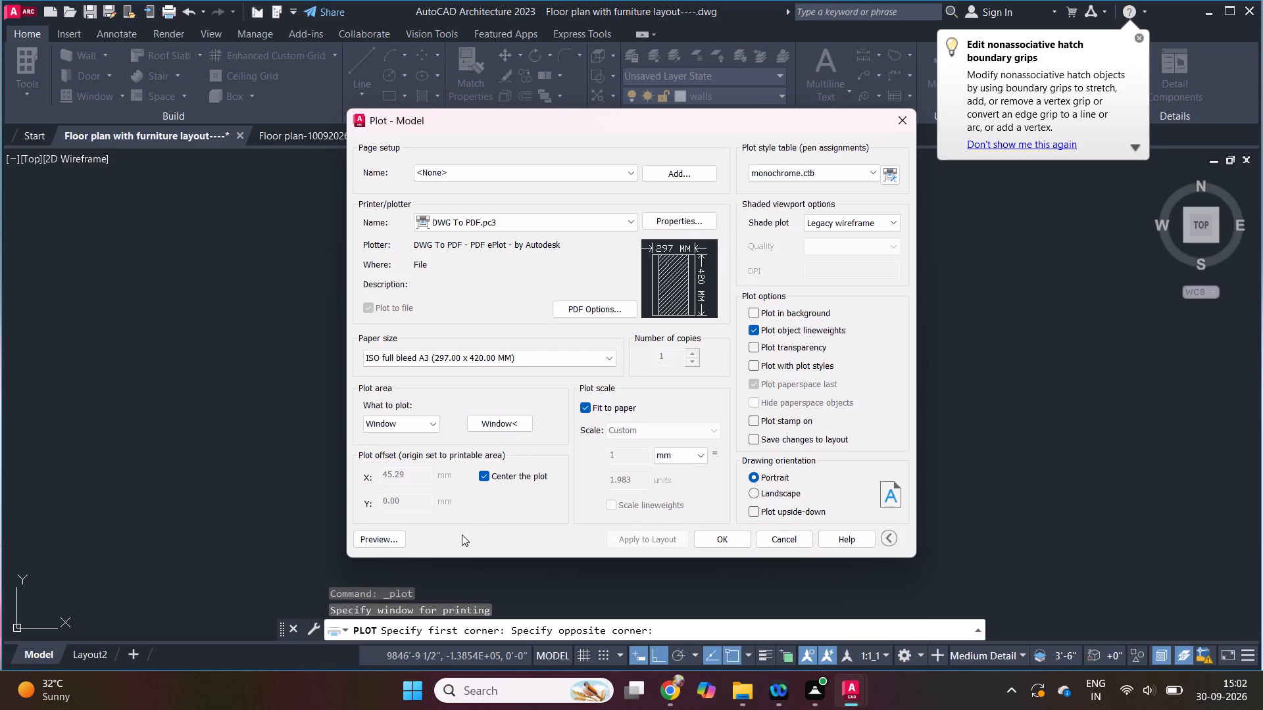
Preview the plot of the 30x60 plan.
{"action": "left_click", "coordinate": [380, 537]}
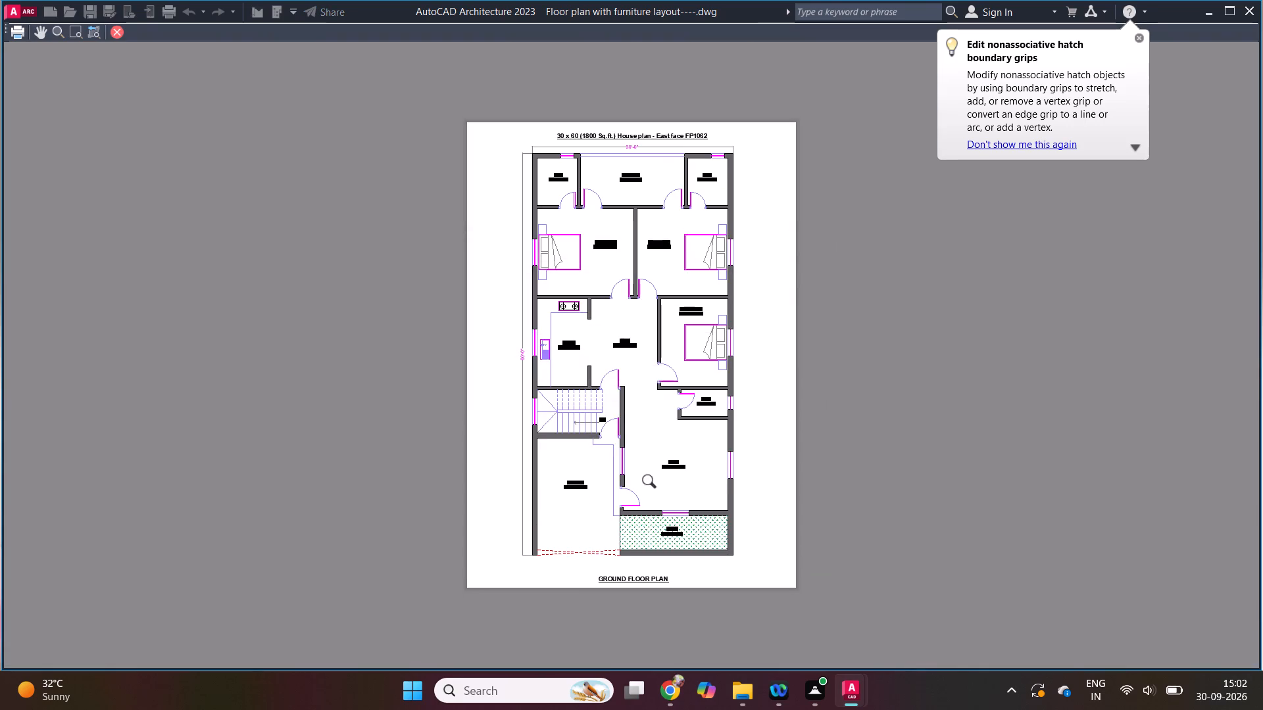
Move the GROUND FLOOR PLAN title slightly up, closer to the plan's front wall.
{"action": "key", "text": "Escape"}
{"action": "key", "text": "Escape"}
{"action": "key", "text": "Escape"}
{"action": "scroll", "coordinate": [664, 593], "scroll_direction": "up", "scroll_amount": 2}
{"action": "scroll", "coordinate": [678, 523], "scroll_direction": "up", "scroll_amount": 2}
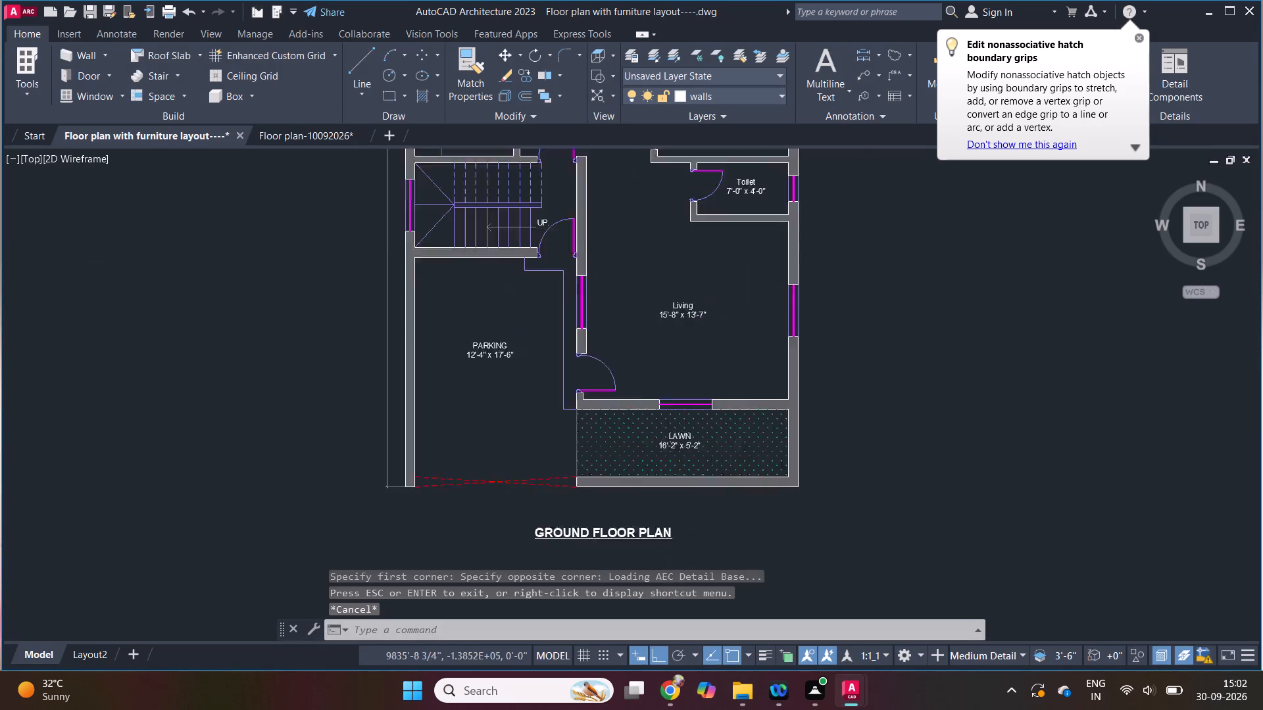
{"action": "key", "text": "m"}
{"action": "key", "text": "space"}
{"action": "left_click", "coordinate": [661, 543]}
{"action": "key", "text": "space"}
{"action": "left_click_drag", "start_coordinate": [714, 543], "coordinate": [715, 528]}
{"action": "left_click", "coordinate": [716, 509]}
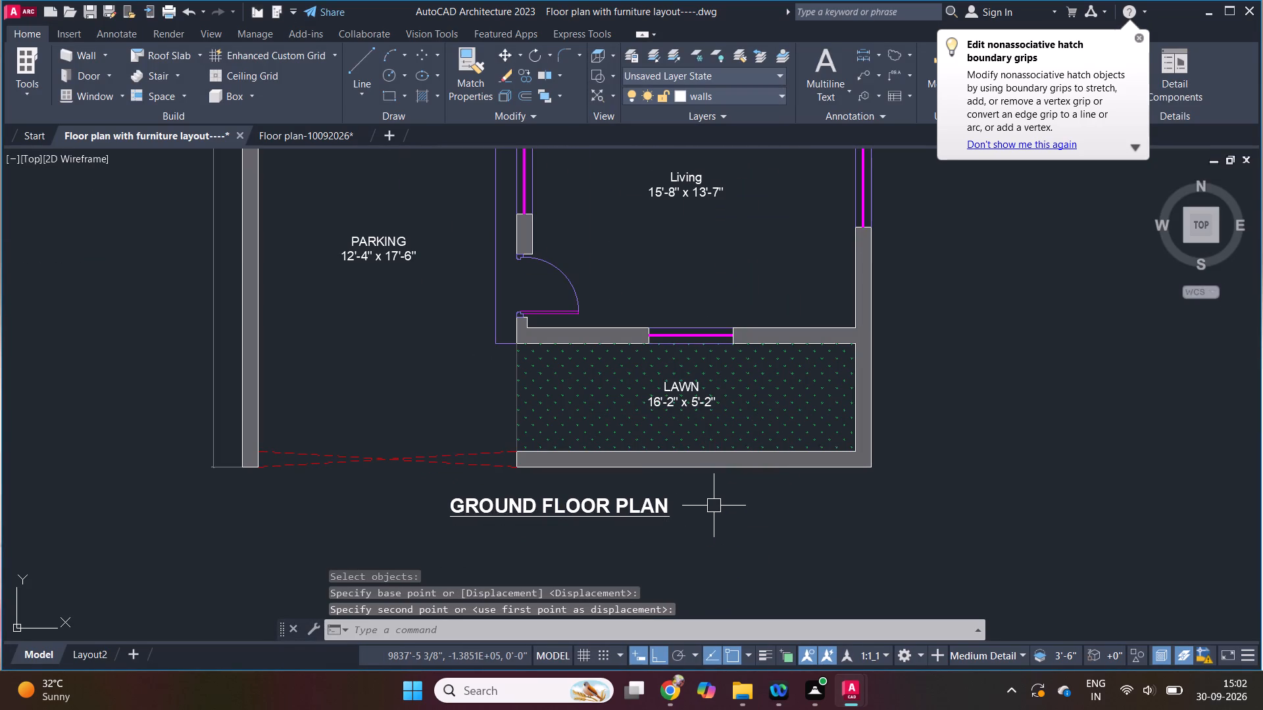
Redefine the plot window more tightly around the whole 30x60 plan with both titles and apply it to the layout.
{"action": "key", "text": "ctrl+p"}
{"action": "left_click", "coordinate": [508, 387]}
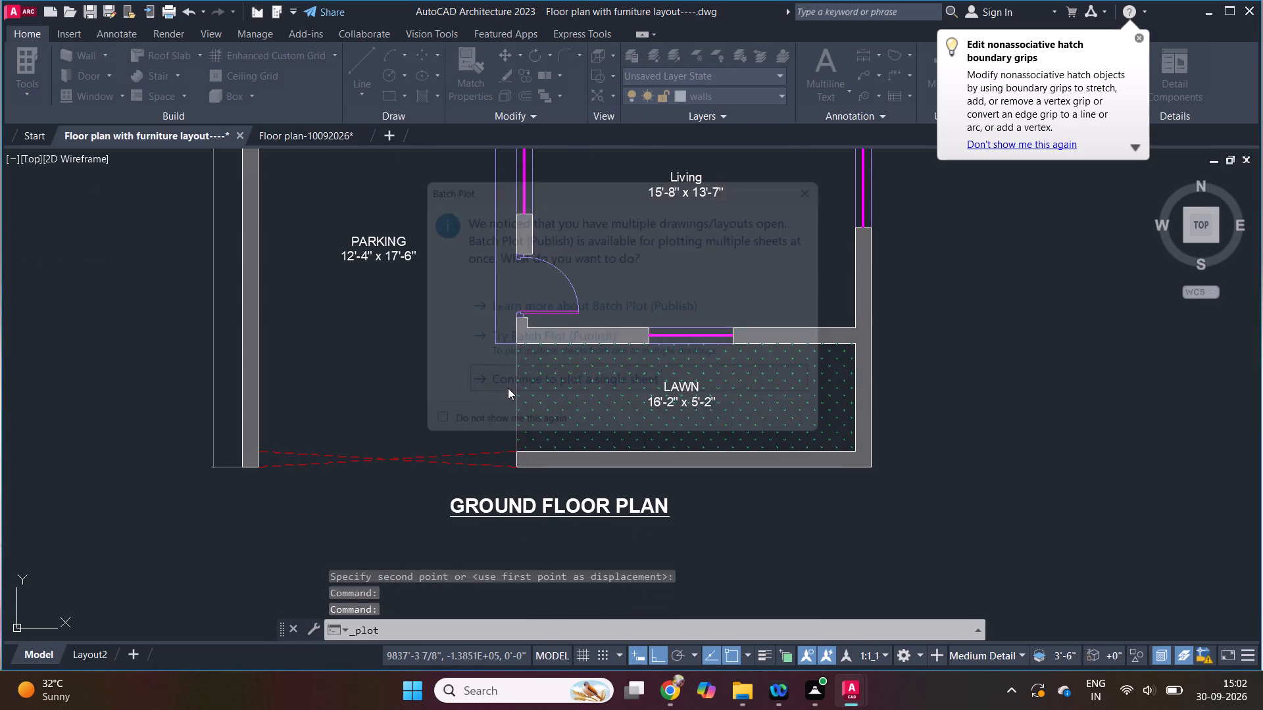
{"action": "left_click", "coordinate": [507, 429]}
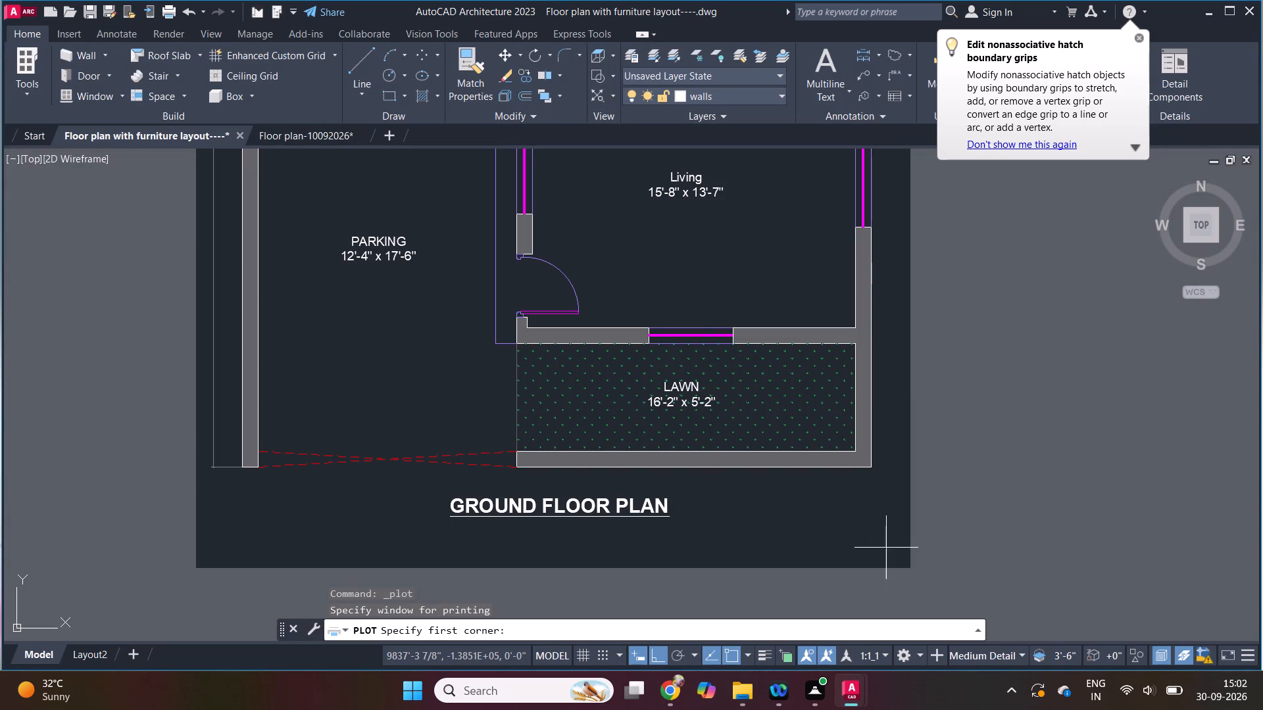
{"action": "left_click", "coordinate": [896, 548]}
{"action": "scroll", "coordinate": [568, 455], "scroll_direction": "down", "scroll_amount": 3}
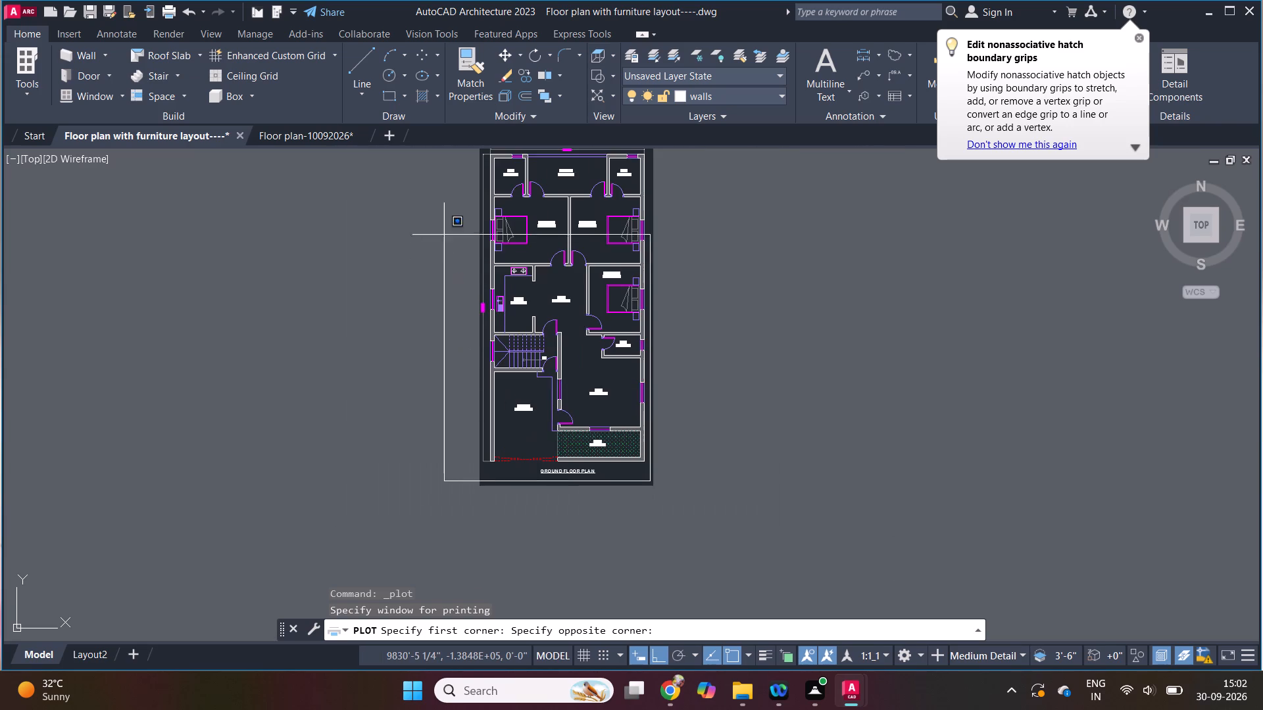
{"action": "scroll", "coordinate": [472, 161], "scroll_direction": "up", "scroll_amount": 3}
{"action": "scroll", "coordinate": [499, 297], "scroll_direction": "down", "scroll_amount": 2}
{"action": "scroll", "coordinate": [498, 234], "scroll_direction": "up", "scroll_amount": 2}
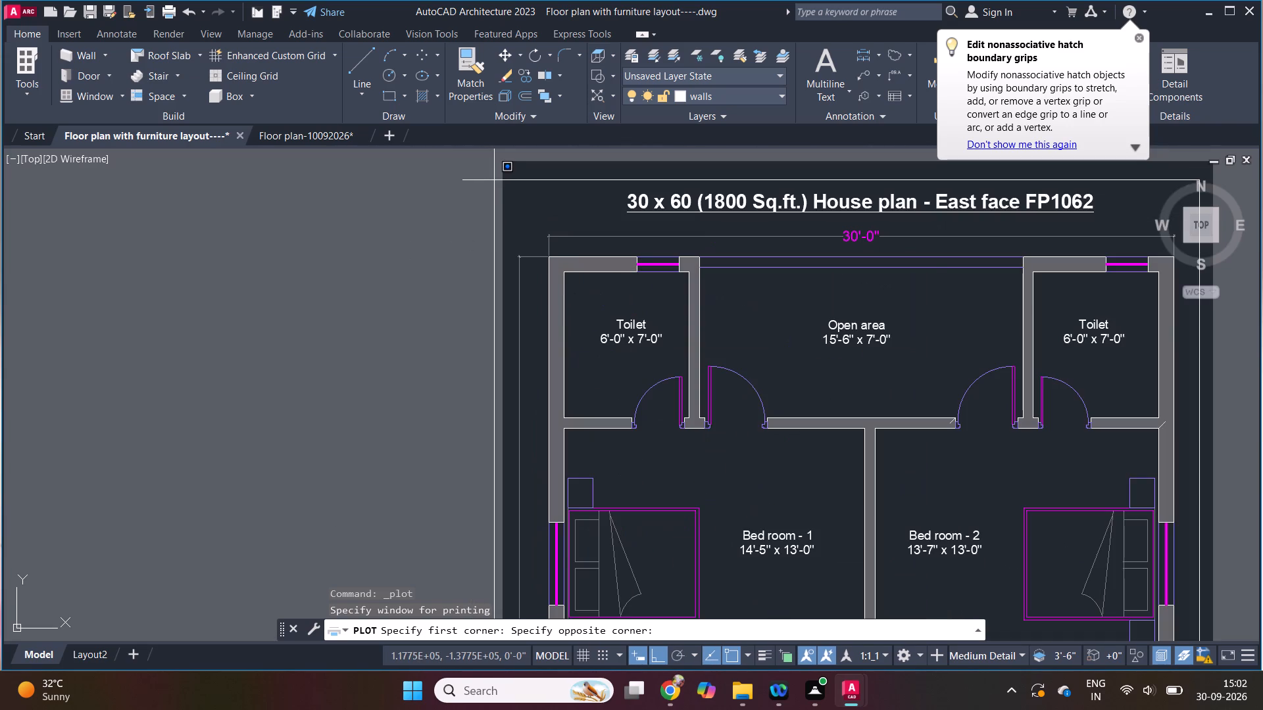
{"action": "left_click", "coordinate": [494, 180]}
{"action": "left_click", "coordinate": [643, 534]}
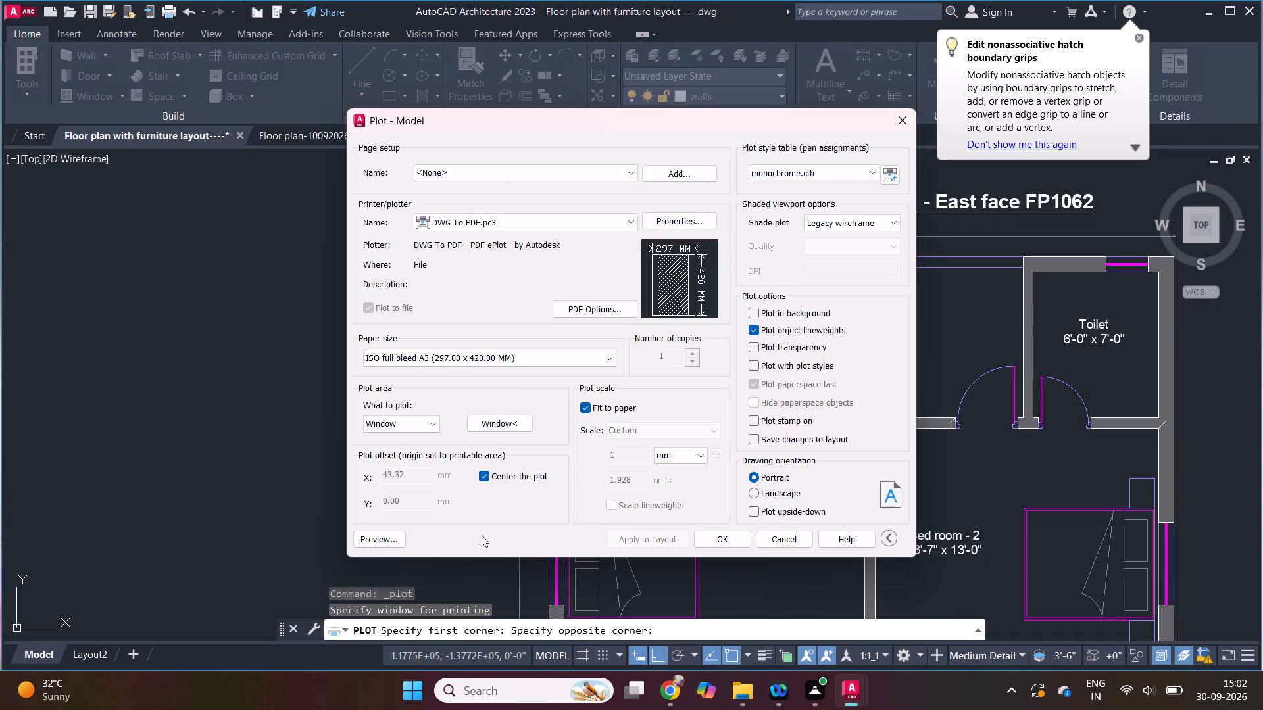
Preview the plot of the re-windowed plan and start plotting it to PDF from the preview.
{"action": "left_click", "coordinate": [374, 540]}
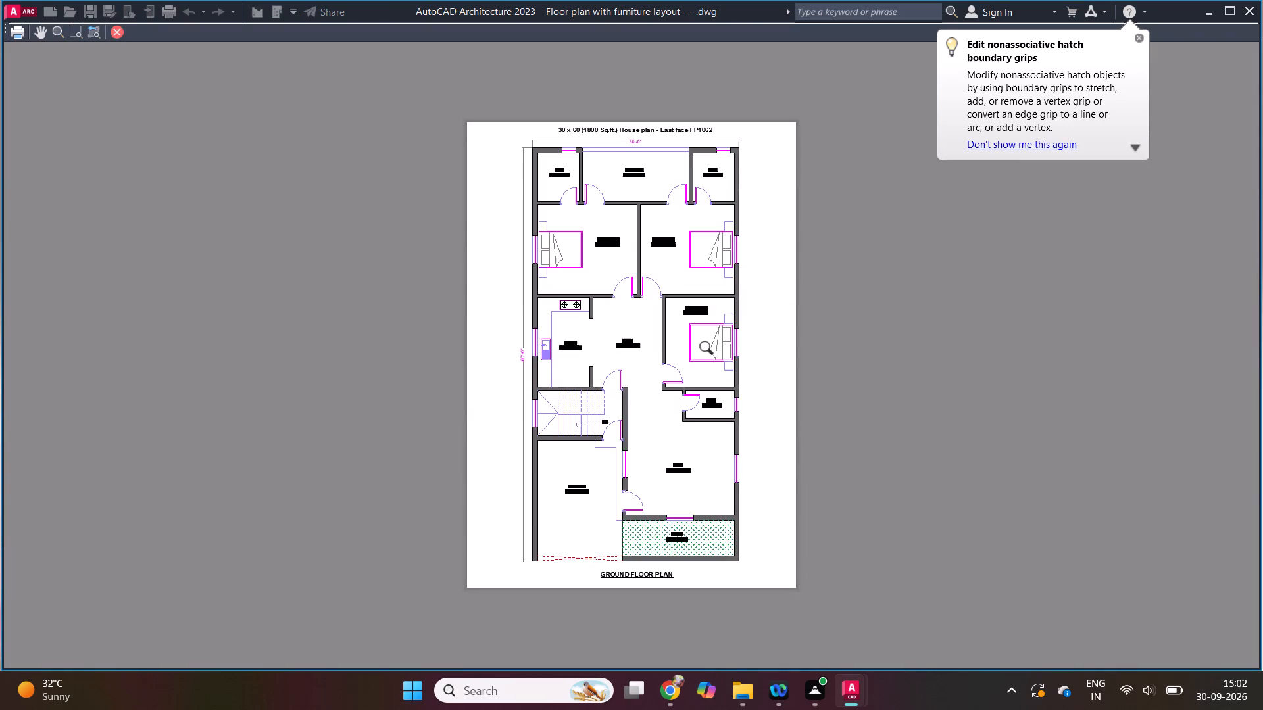
{"action": "scroll", "coordinate": [646, 300], "scroll_direction": "up", "scroll_amount": 1}
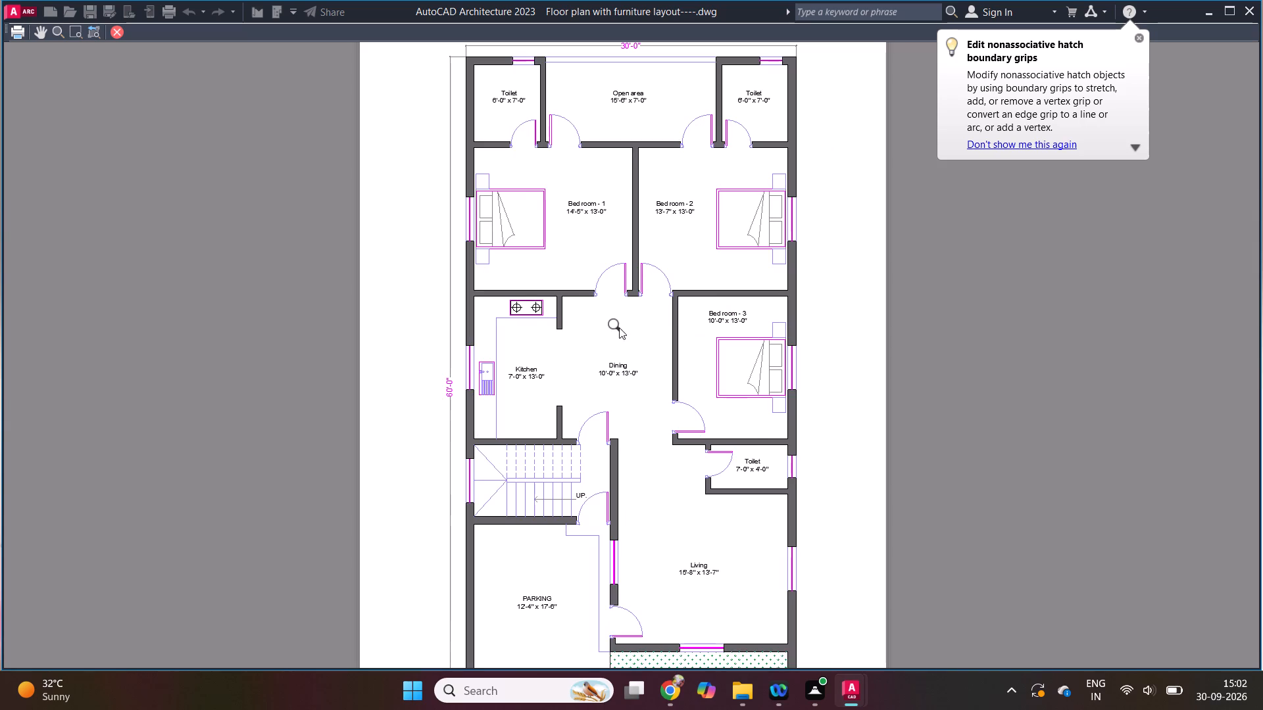
{"action": "right_click", "coordinate": [619, 327]}
{"action": "left_click", "coordinate": [668, 358]}
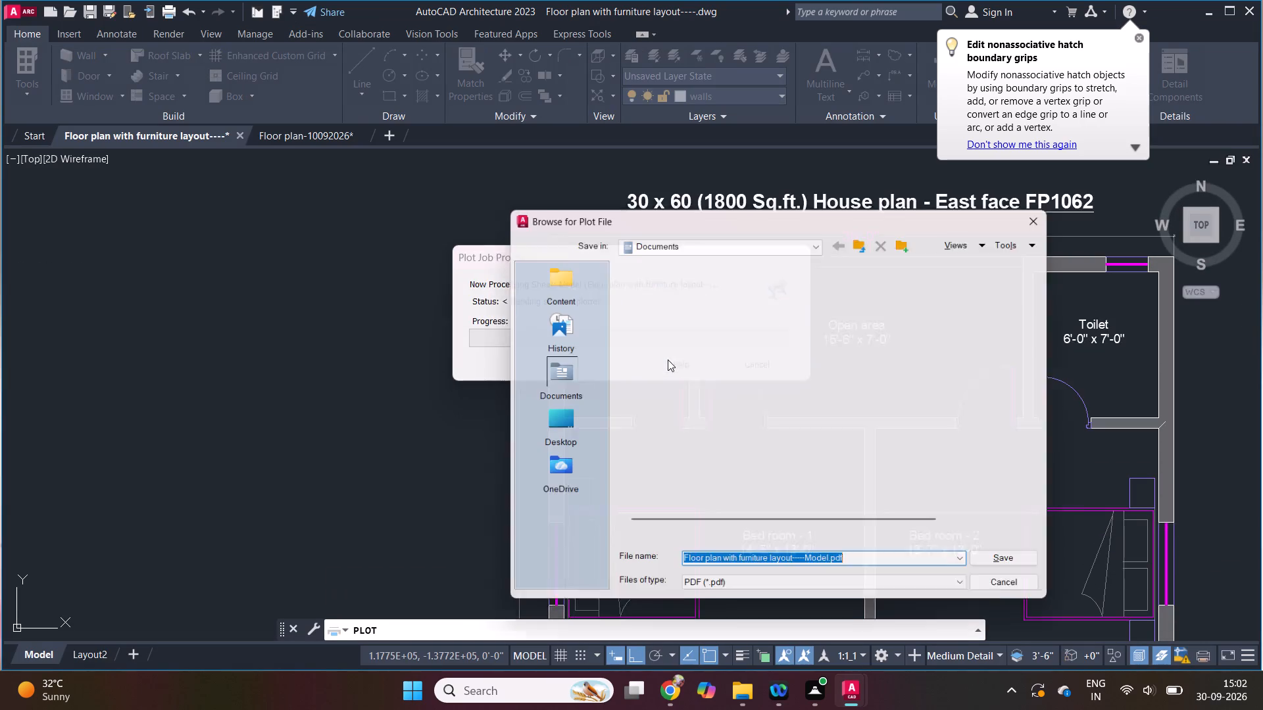
Save the PDF in D:\Intership\30092026 under the name 30 x 60 (1800 Sq.ft.) House plan - East face FP1062.
{"action": "left_click", "coordinate": [556, 431]}
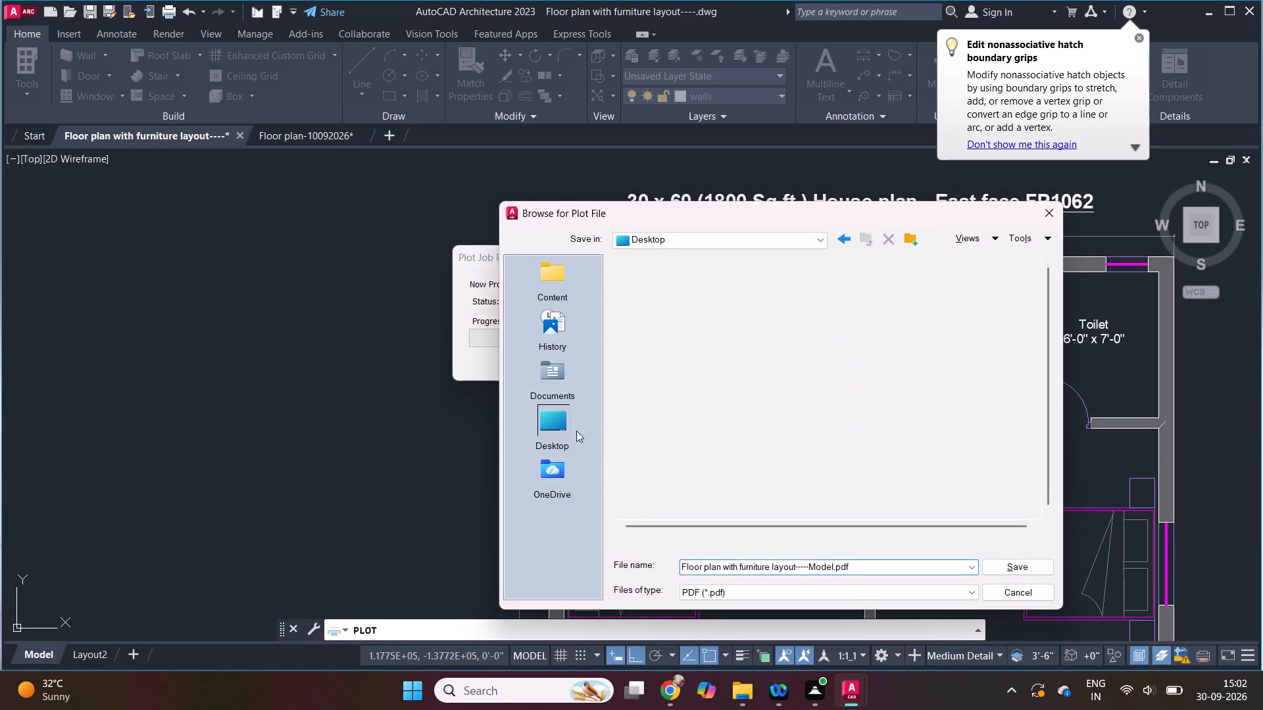
{"action": "left_click", "coordinate": [704, 247]}
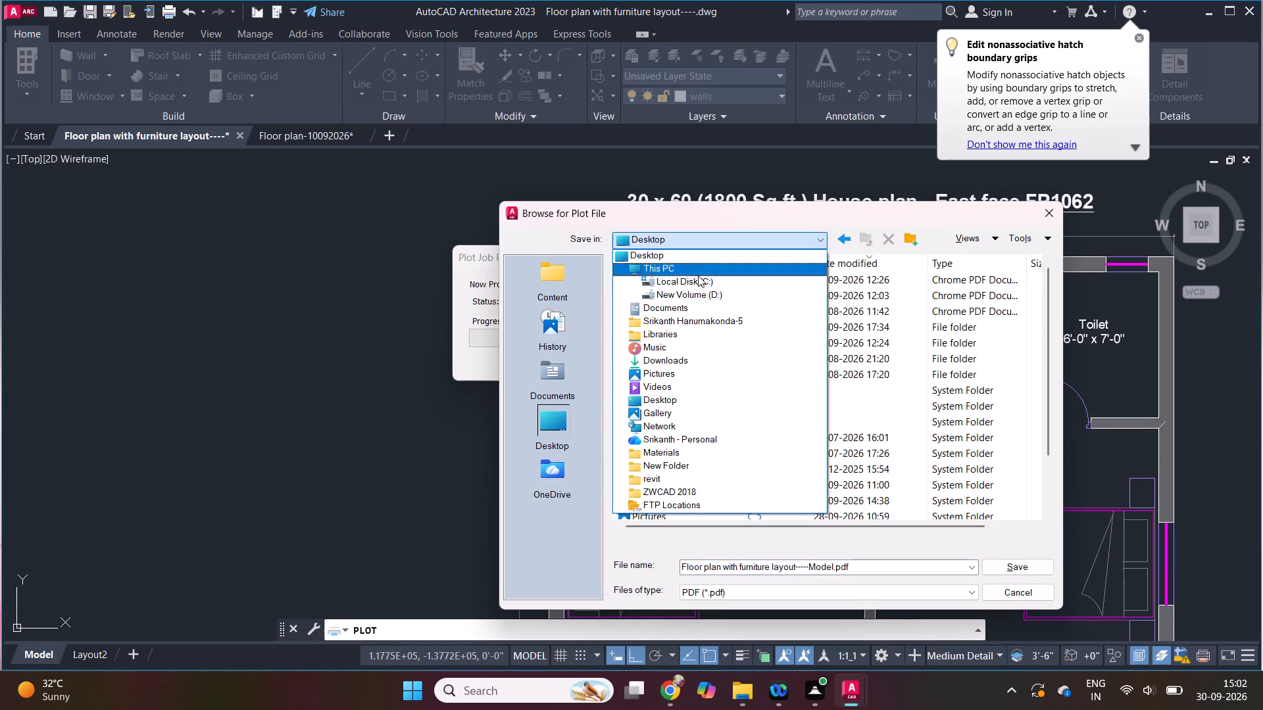
{"action": "double_click", "coordinate": [733, 296]}
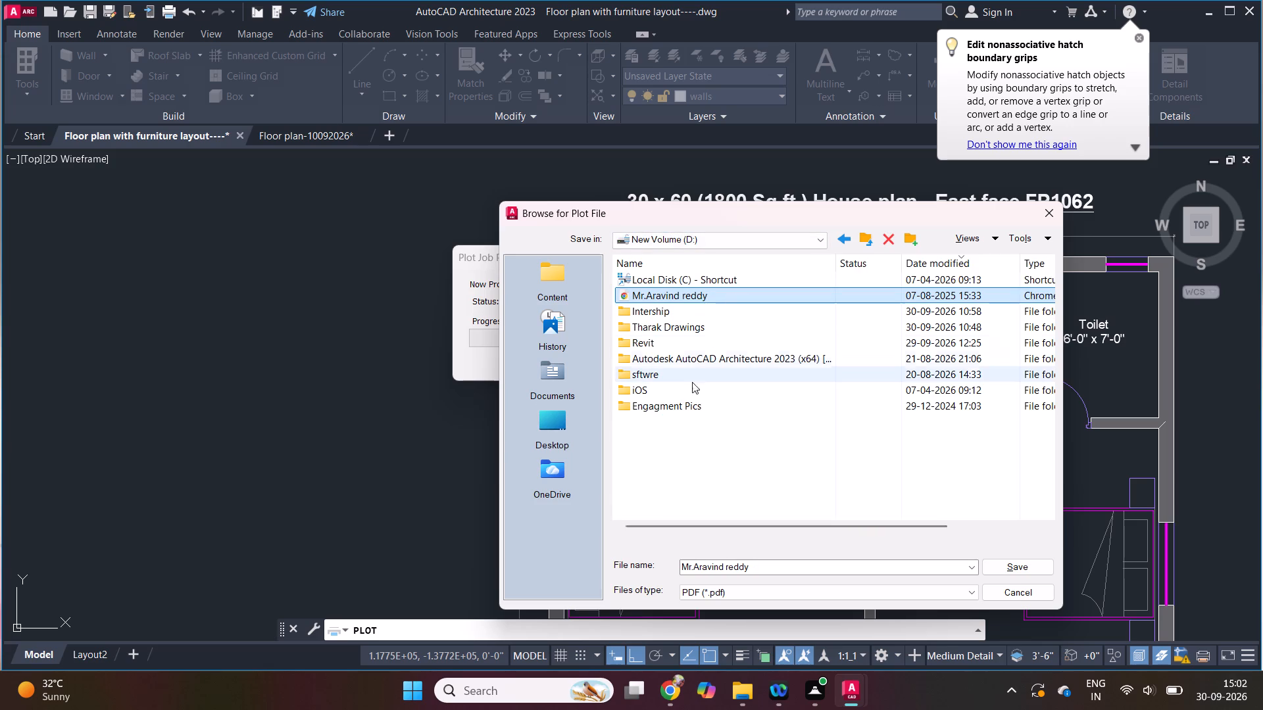
{"action": "double_click", "coordinate": [690, 327]}
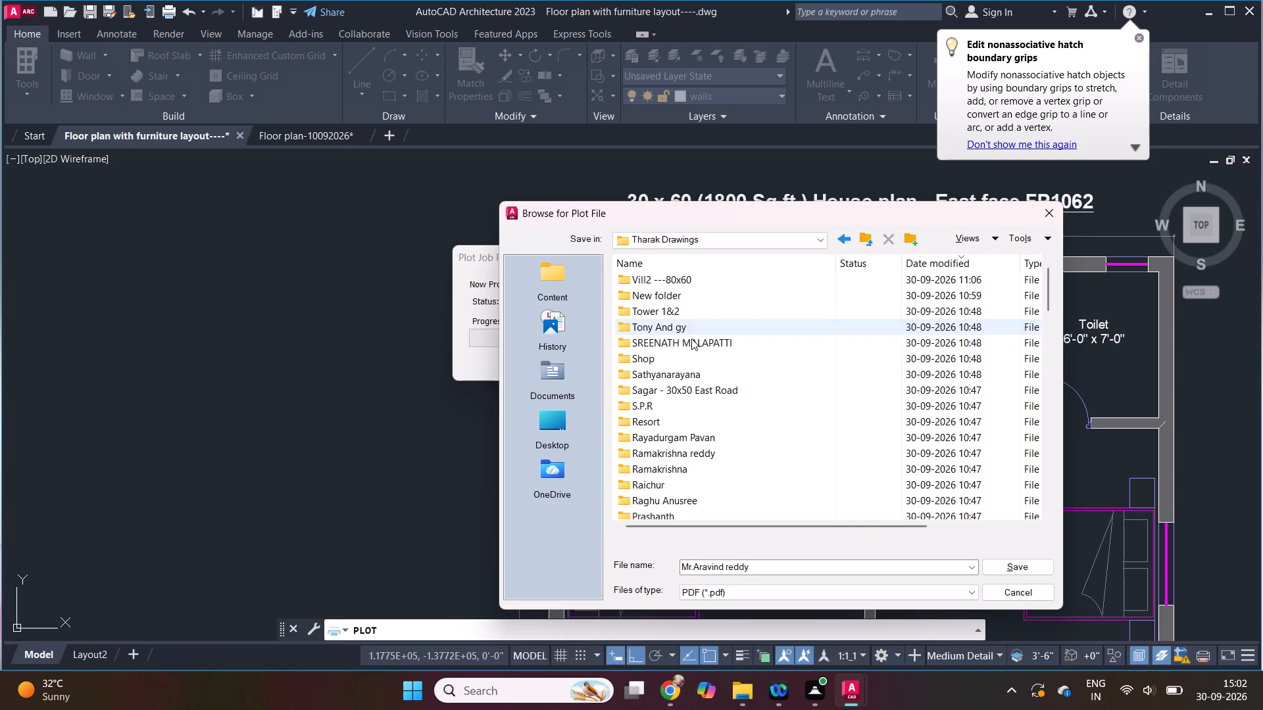
{"action": "left_click", "coordinate": [691, 373]}
{"action": "key", "text": "BackSpace"}
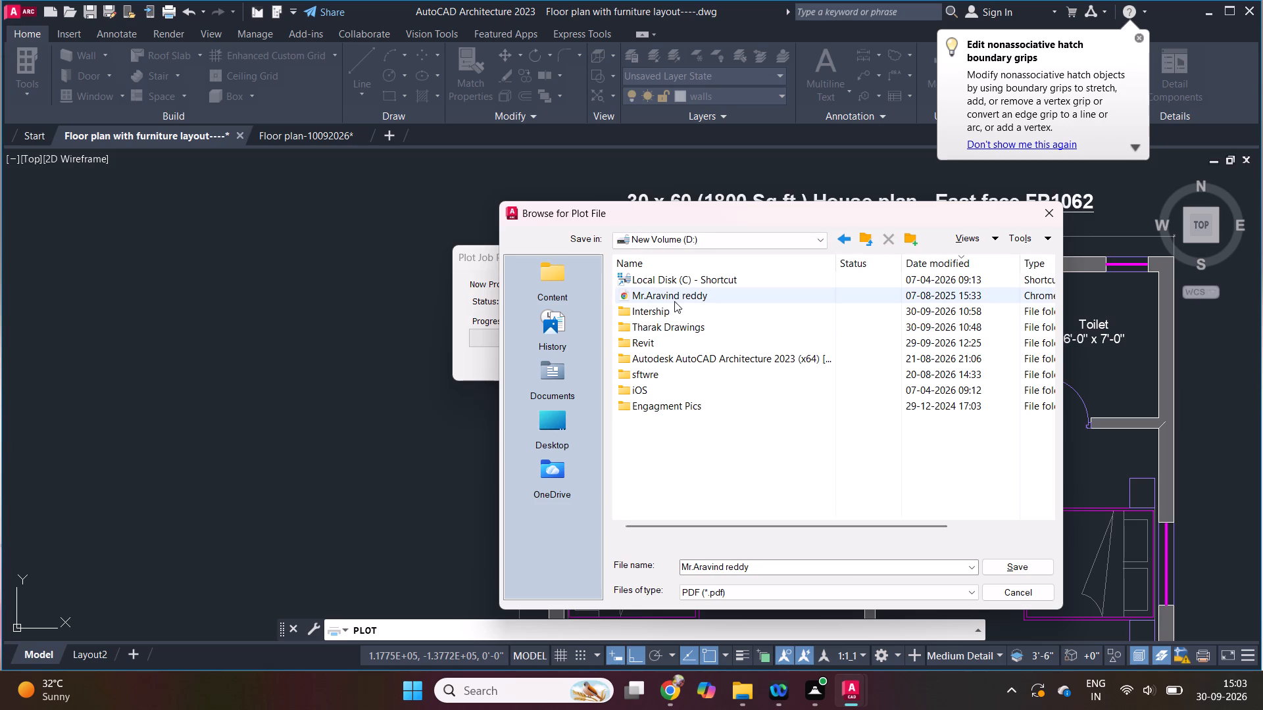
{"action": "double_click", "coordinate": [674, 318]}
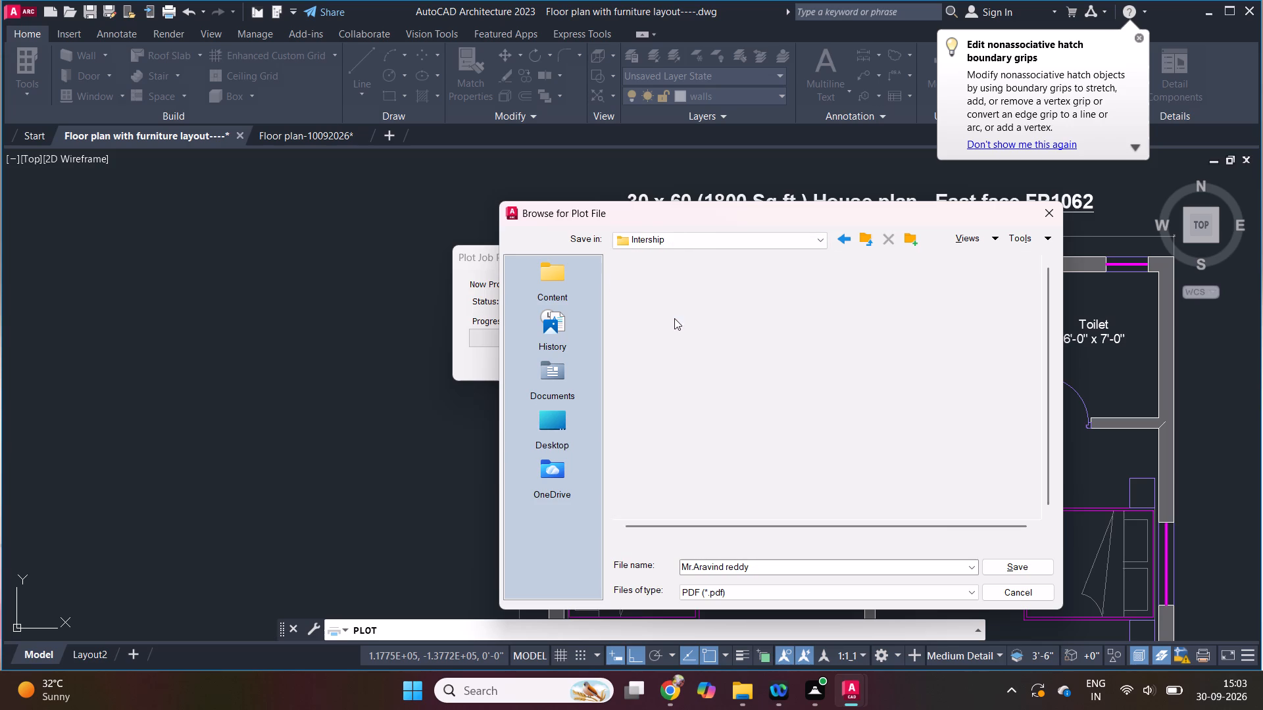
{"action": "double_click", "coordinate": [675, 282]}
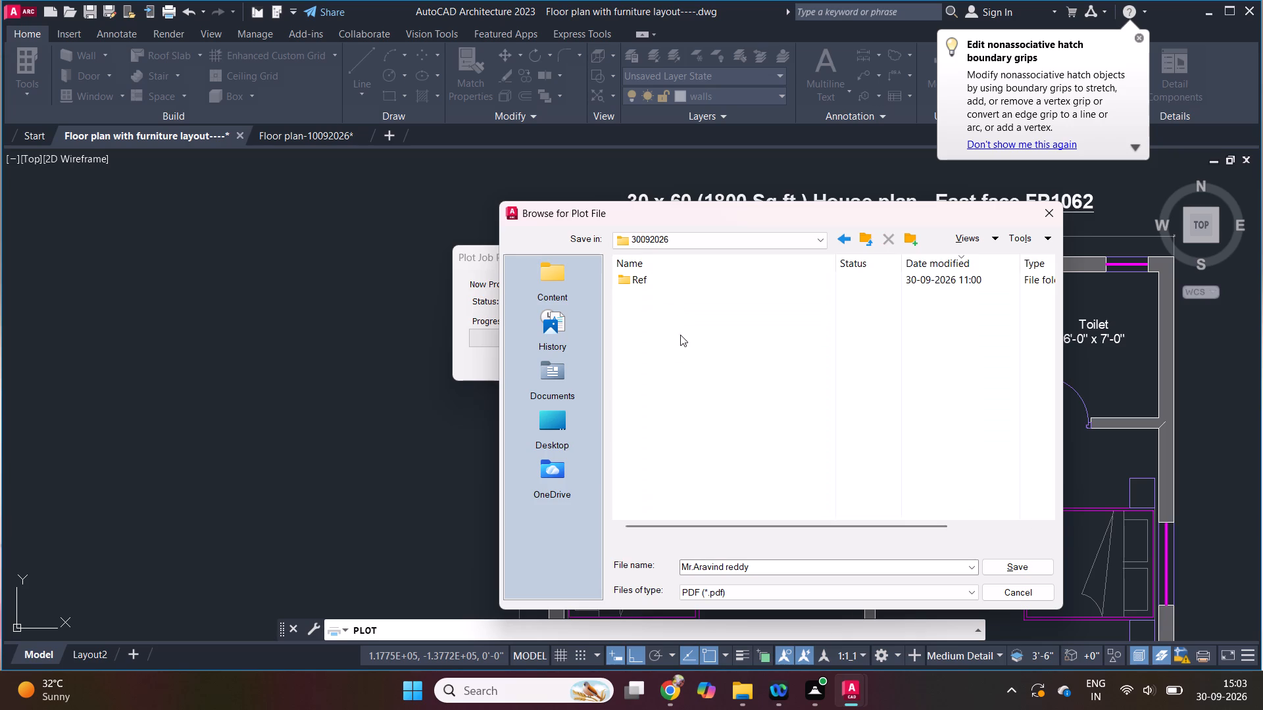
{"action": "left_click", "coordinate": [760, 566]}
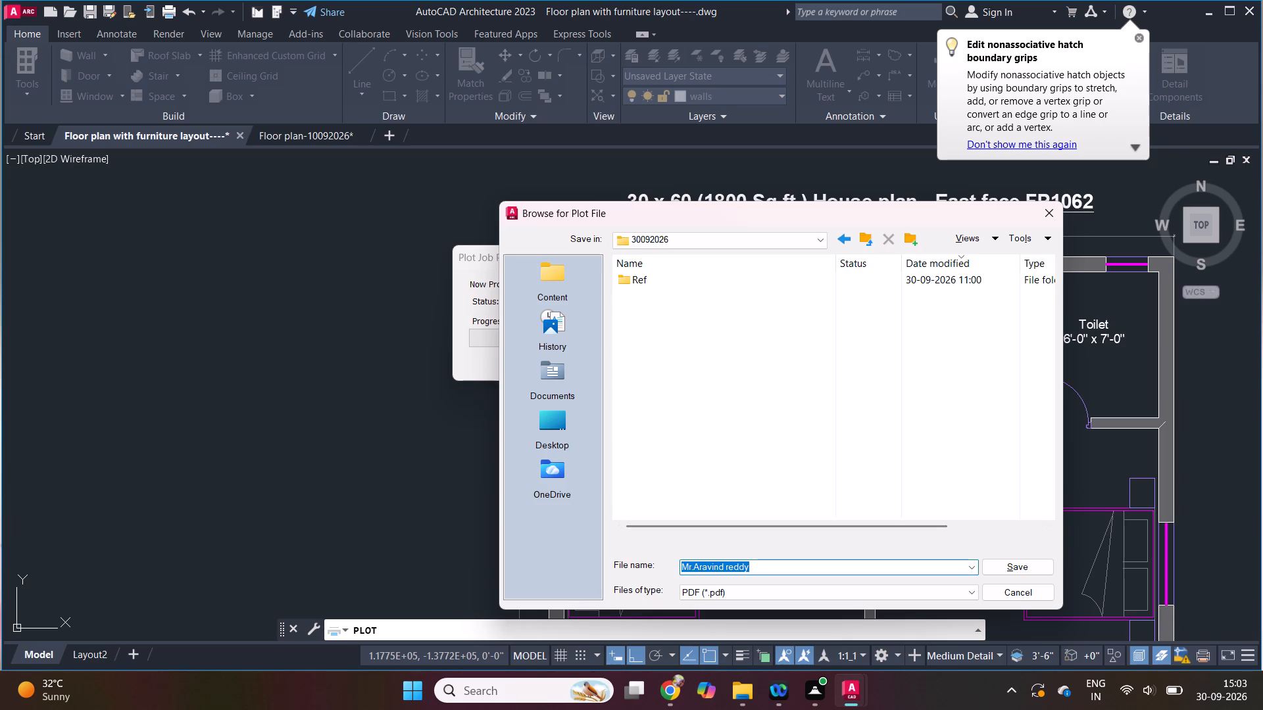
{"action": "key", "text": "ctrl+v"}
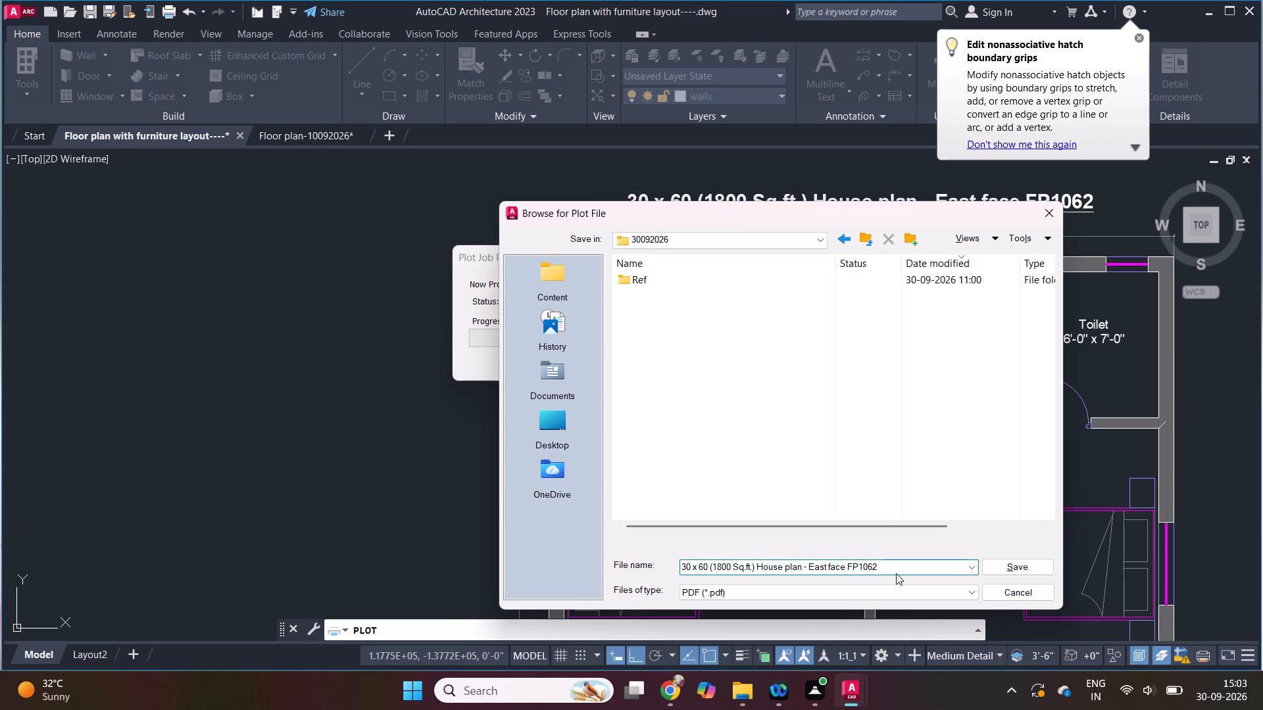
{"action": "left_click", "coordinate": [1010, 567]}
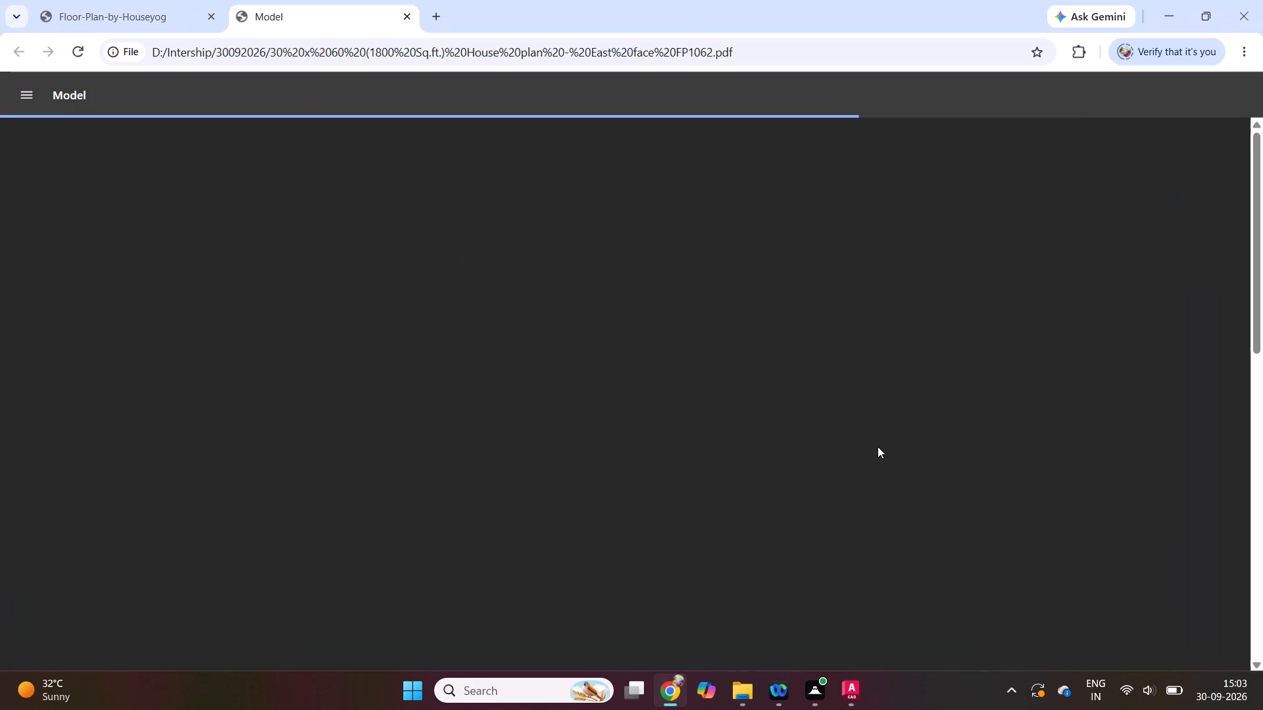
Look through the plotted PDF in the browser from the top of the plan to the GROUND FLOOR PLAN title, and close it.
{"action": "scroll", "coordinate": [804, 488], "scroll_direction": "down", "scroll_amount": 3}
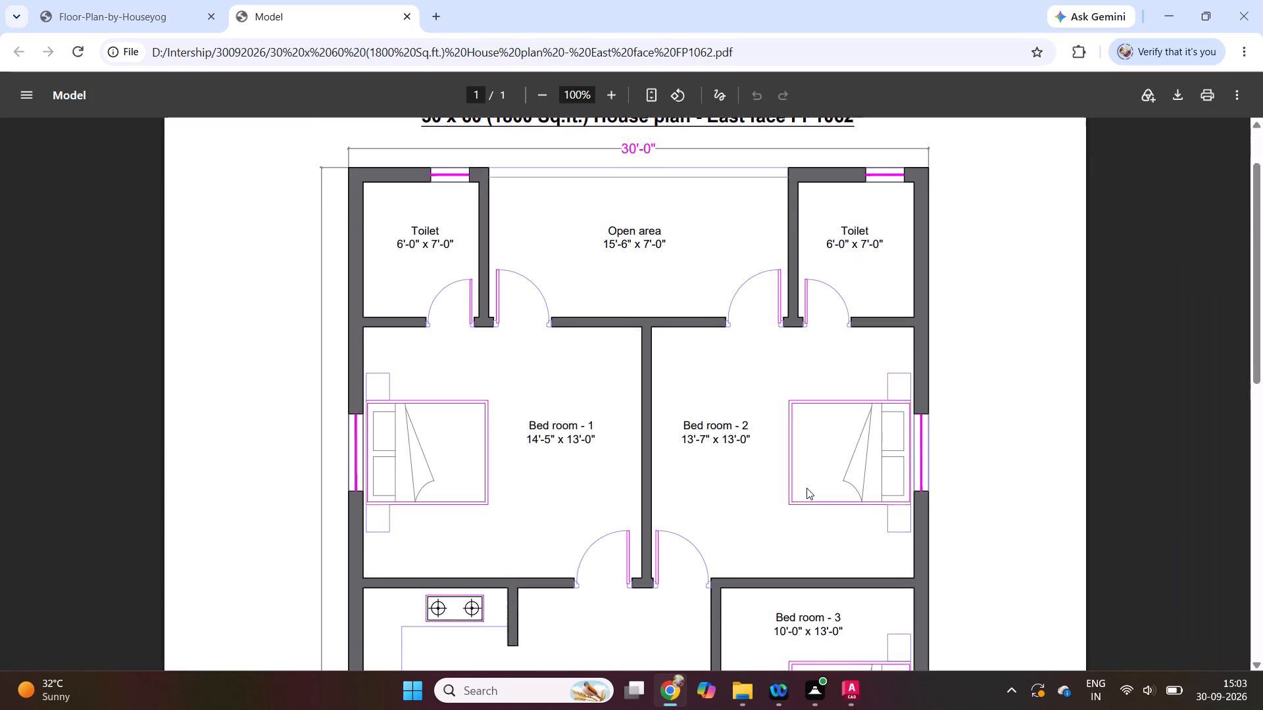
{"action": "scroll", "coordinate": [811, 486], "scroll_direction": "down", "scroll_amount": 6}
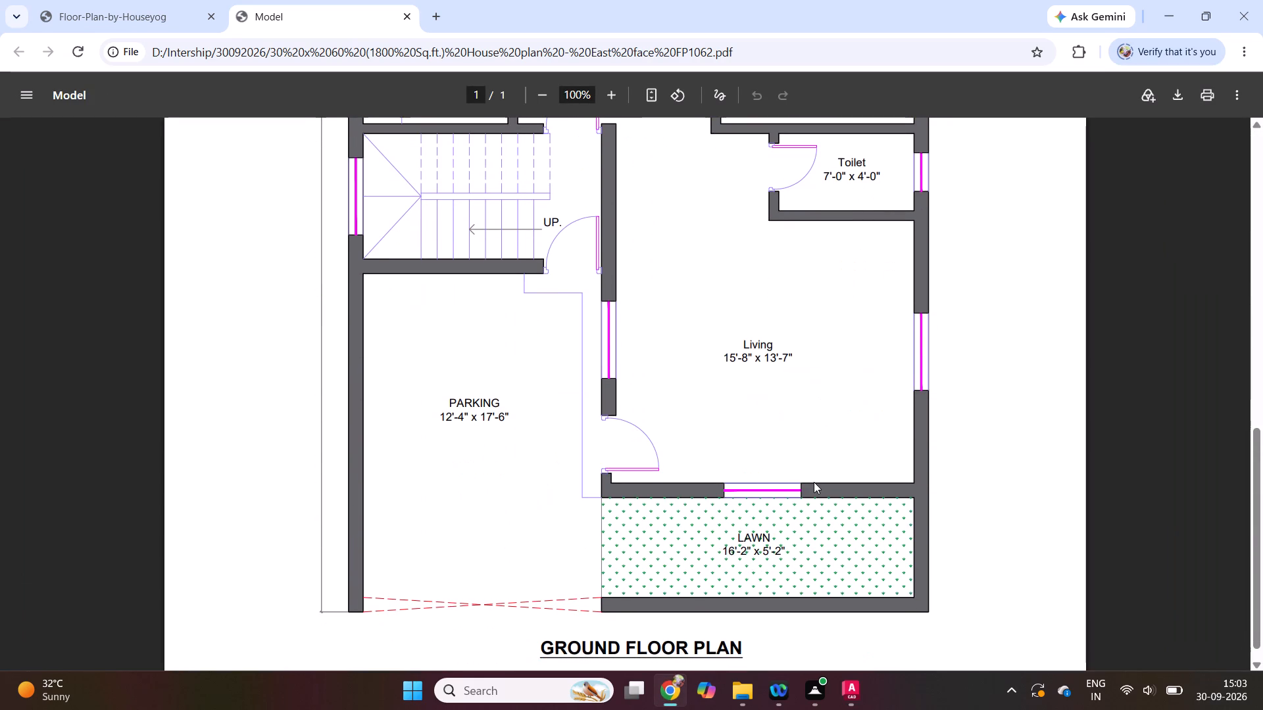
{"action": "left_click", "coordinate": [413, 18]}
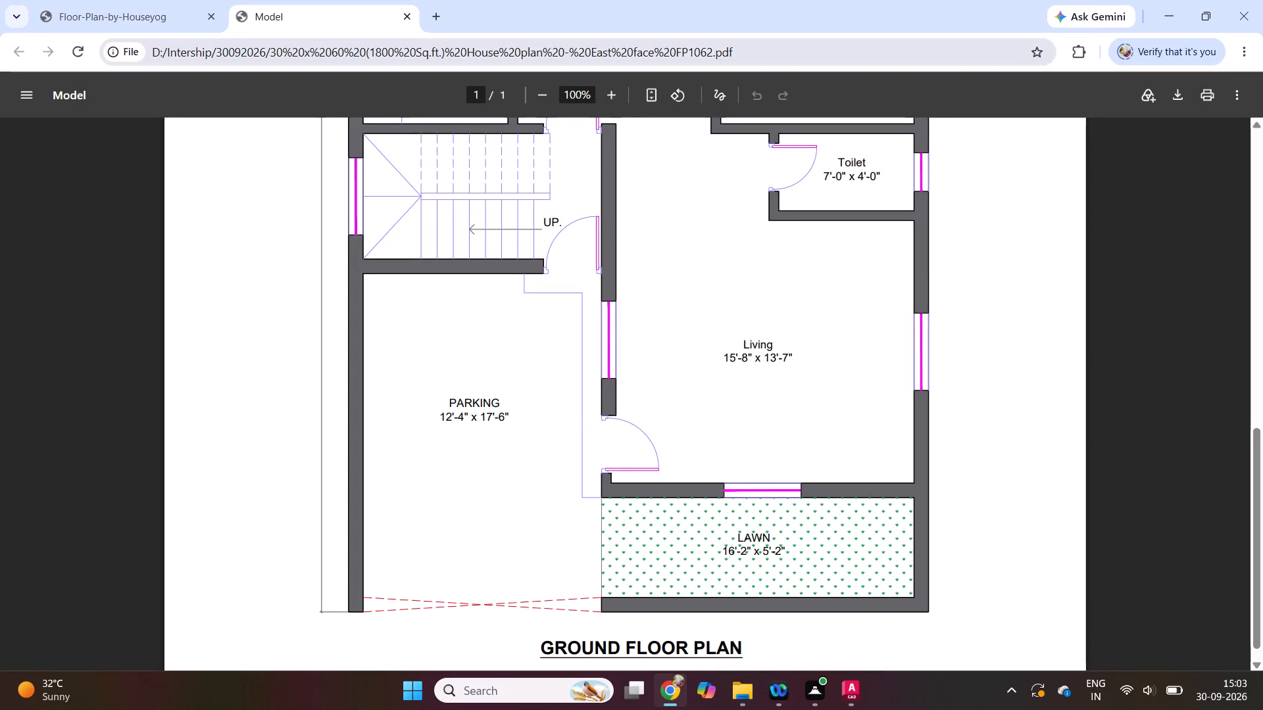
{"action": "scroll", "coordinate": [666, 485], "scroll_direction": "up", "scroll_amount": 3}
{"action": "scroll", "coordinate": [622, 415], "scroll_direction": "down", "scroll_amount": 4}
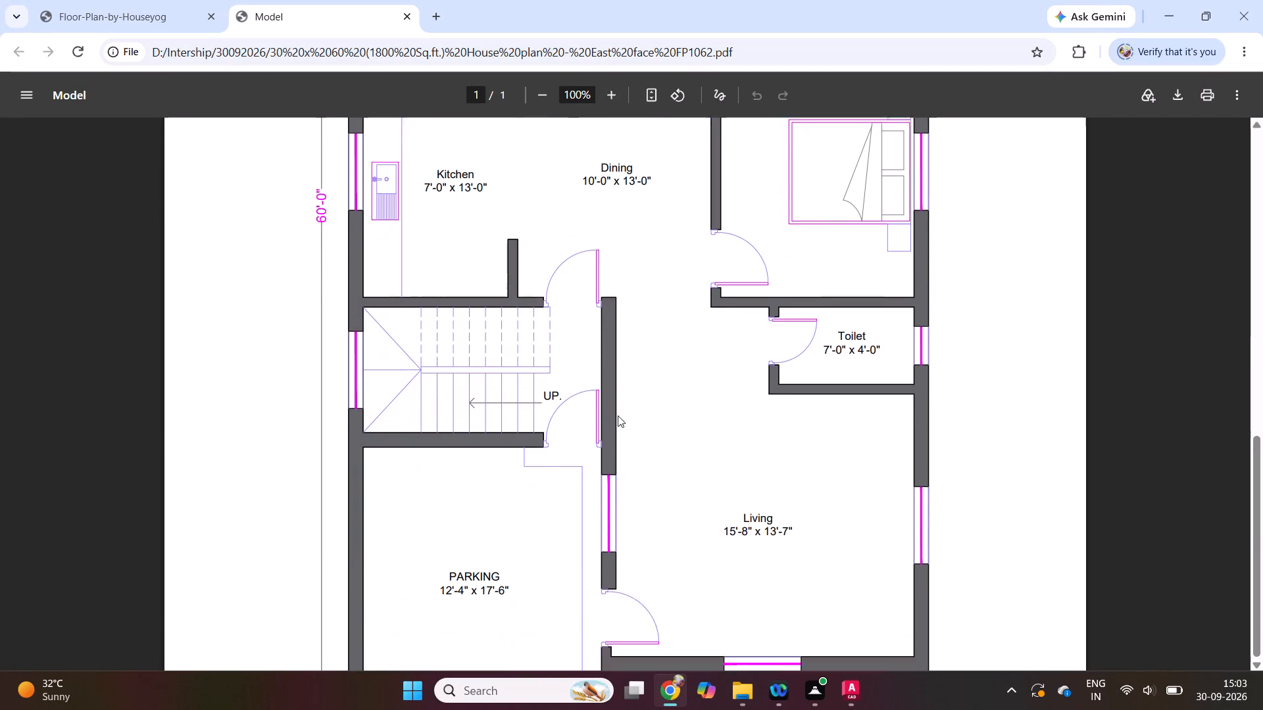
{"action": "left_click", "coordinate": [409, 20]}
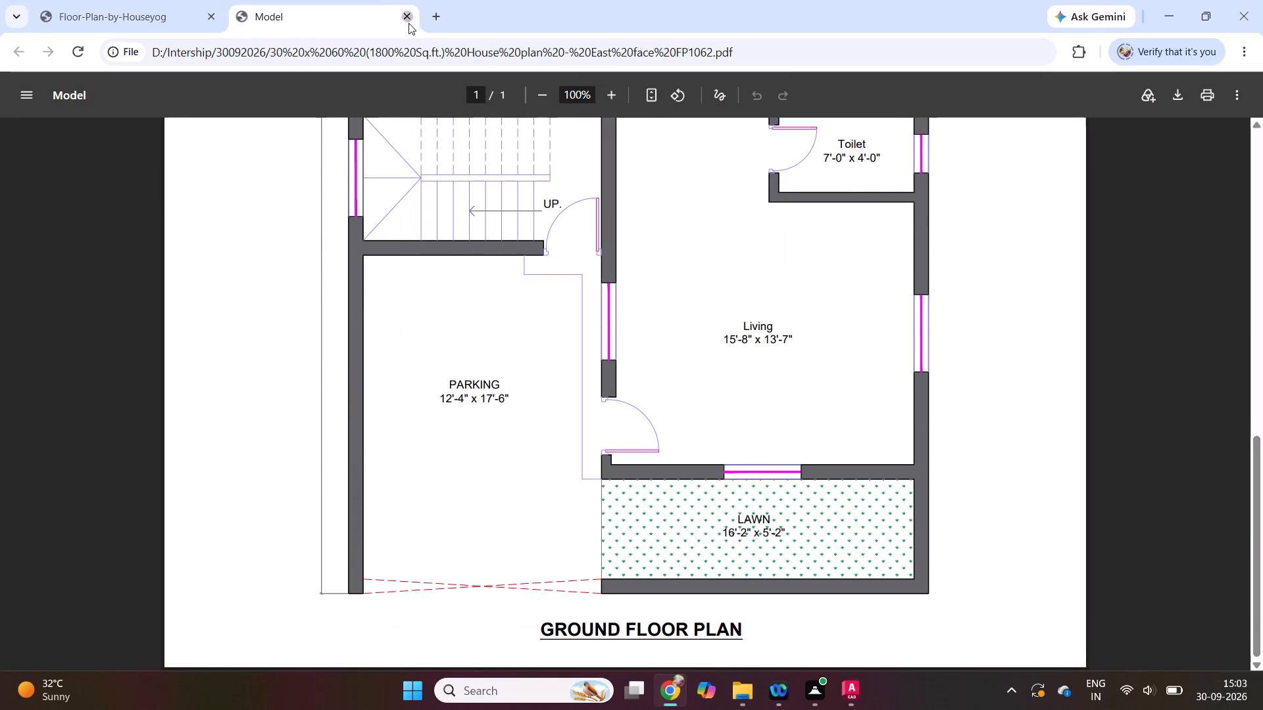